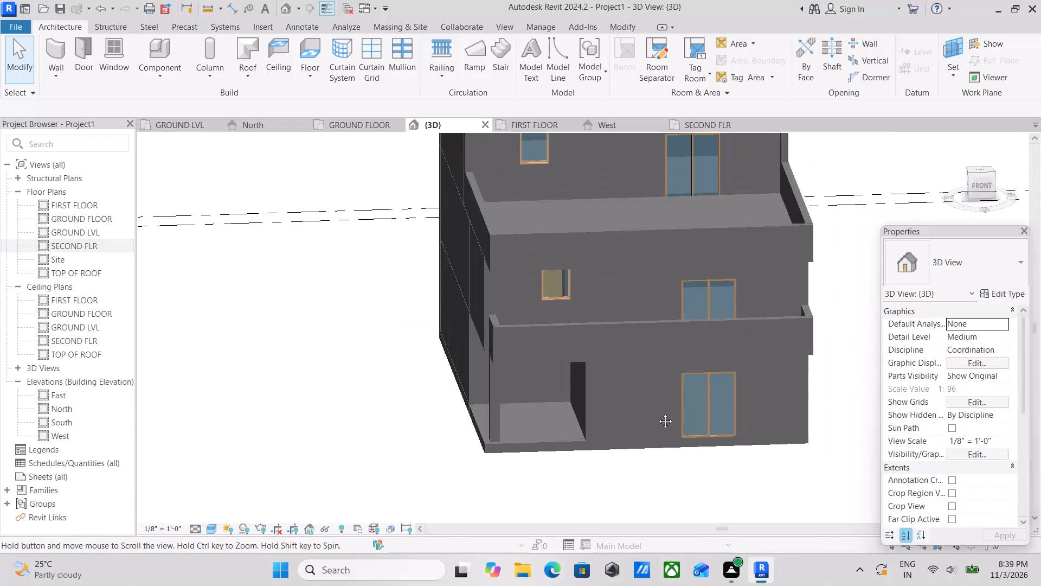
Examine the exterior of the three-storey house model in 3D from the front, right side and back.
scroll(582, 390, "up", 3)
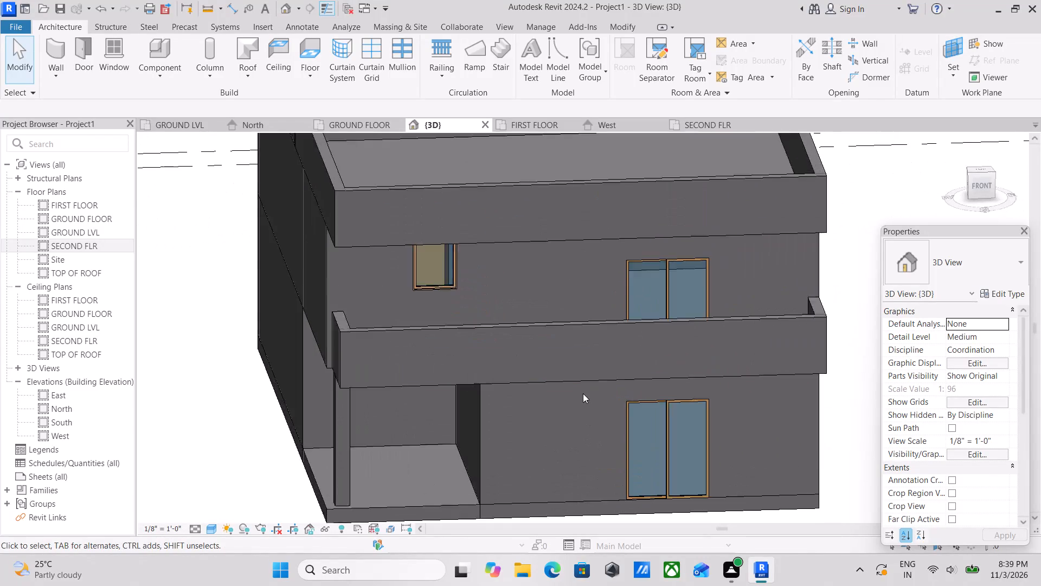
scroll(583, 393, "down", 2)
middle_click_drag(583, 393, 633, 433)
middle_click_drag(532, 396, 582, 441)
scroll(550, 487, "up", 1)
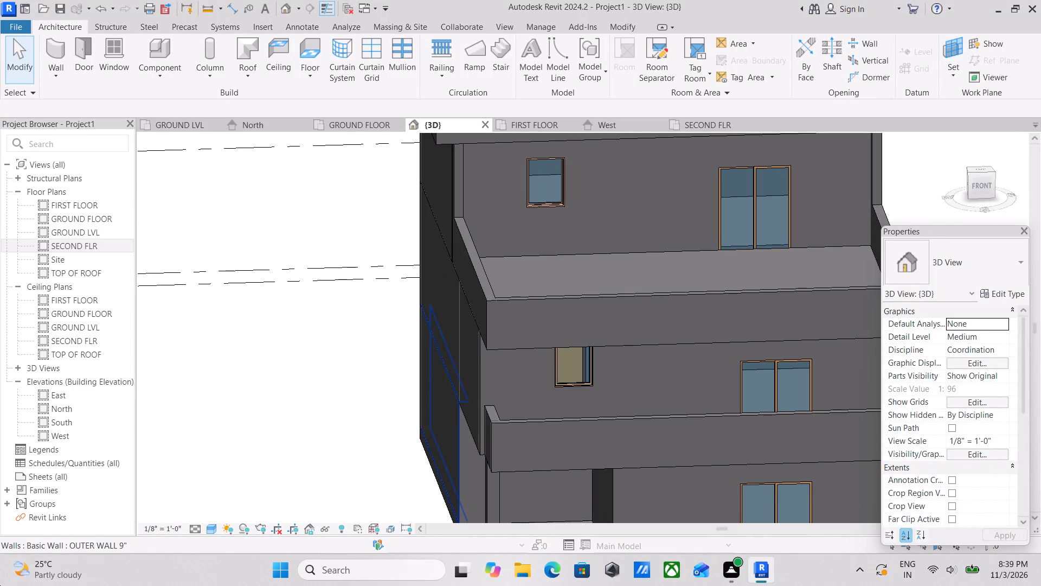
scroll(241, 311, "up", 2)
scroll(314, 292, "down", 1)
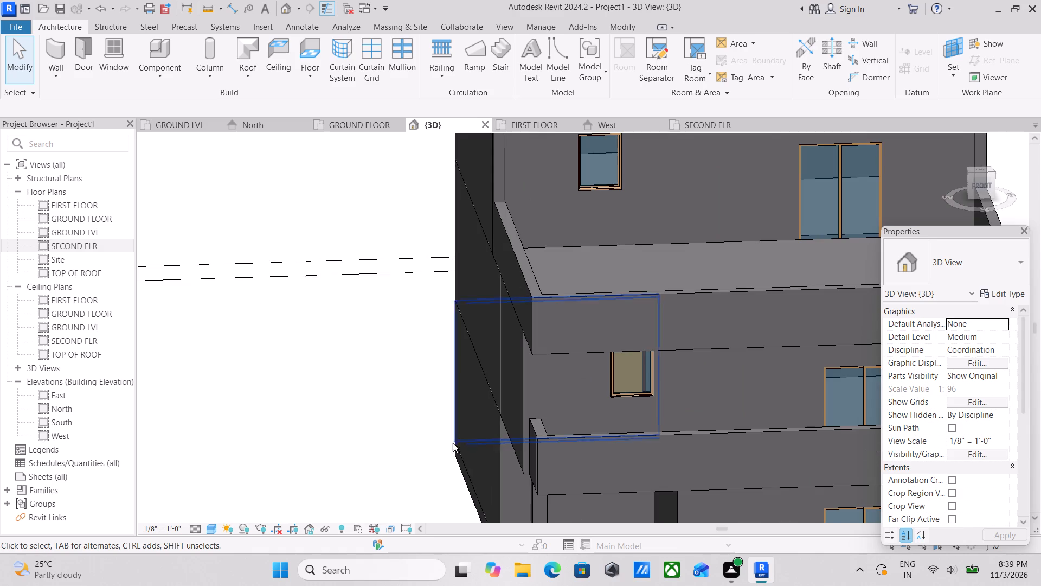
scroll(282, 260, "down", 3)
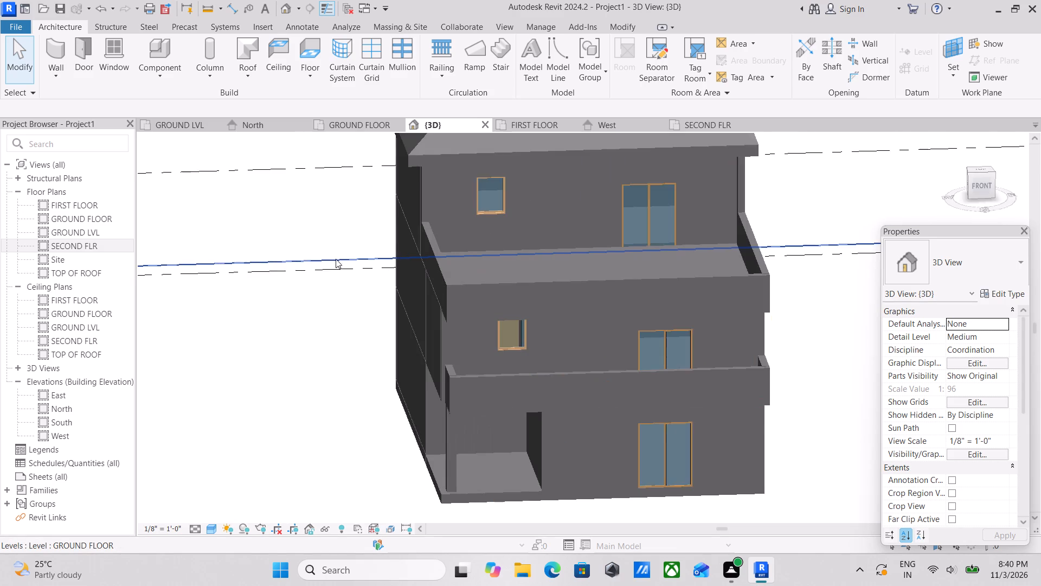
scroll(343, 262, "down", 2)
middle_click_drag(398, 316, 243, 329, "shift")
middle_click_drag(428, 361, 309, 348, "shift")
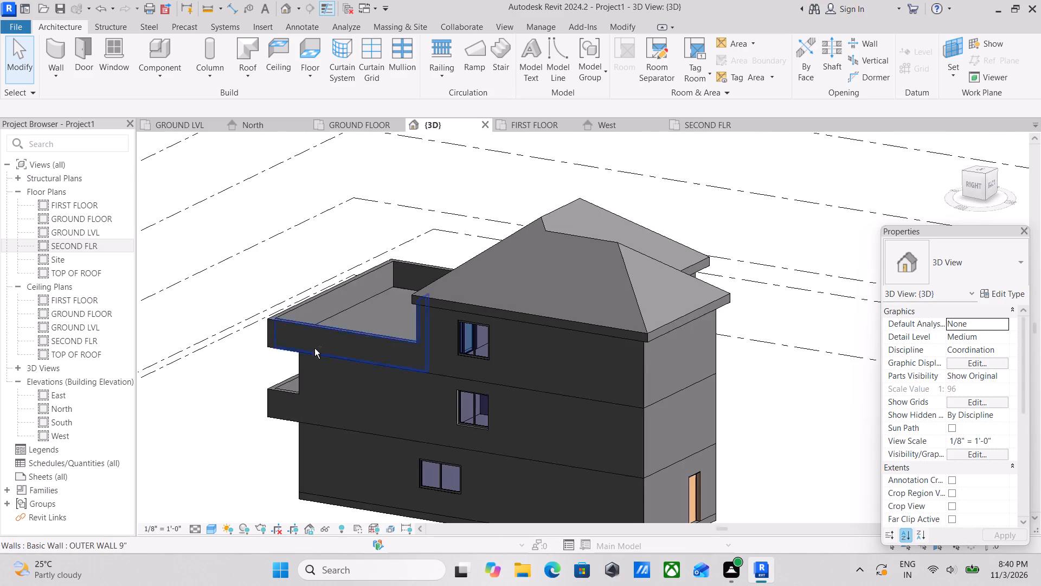
middle_click_drag(382, 368, 421, 312)
middle_click_drag(436, 326, 457, 336)
middle_click_drag(461, 335, 403, 333)
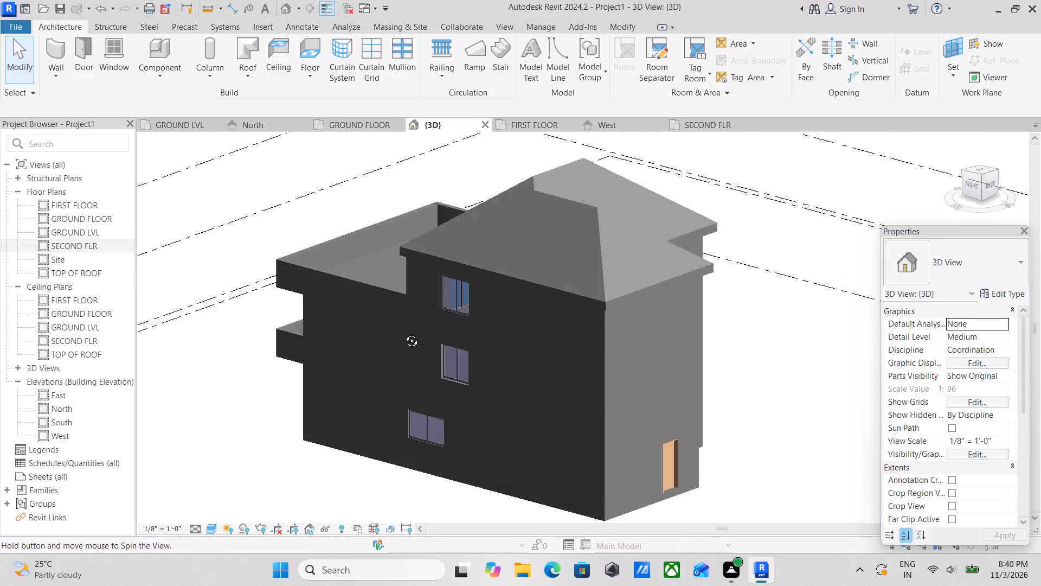
middle_click_drag(403, 333, 355, 329)
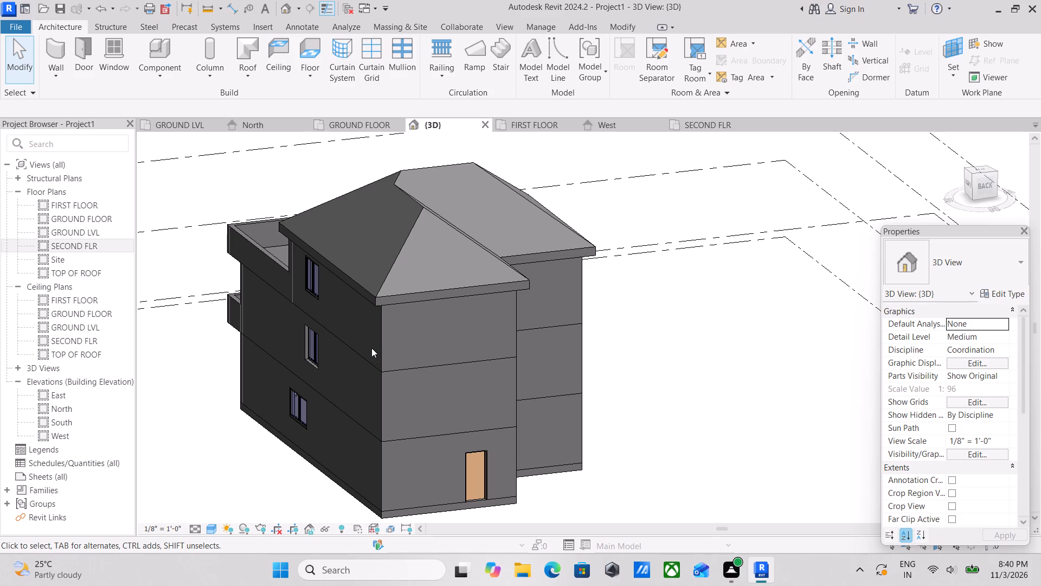
scroll(480, 367, "up", 2)
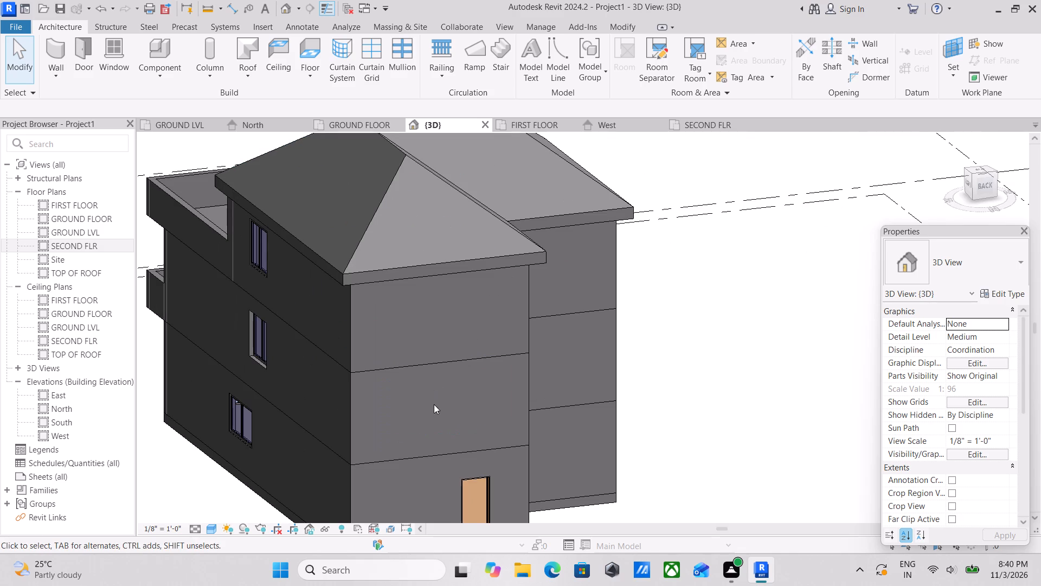
middle_click_drag(433, 402, 433, 372)
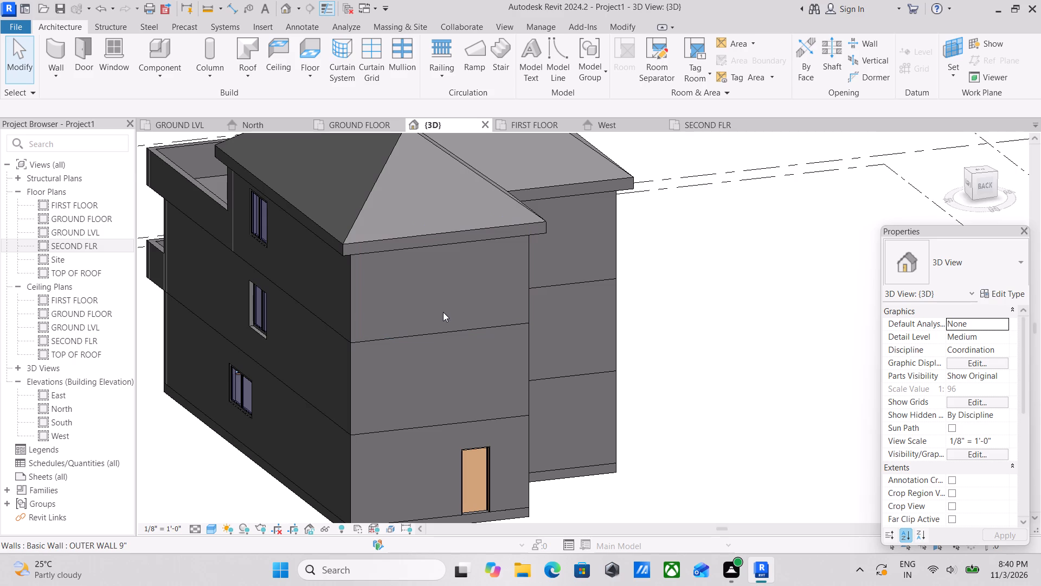
scroll(444, 312, "down", 2)
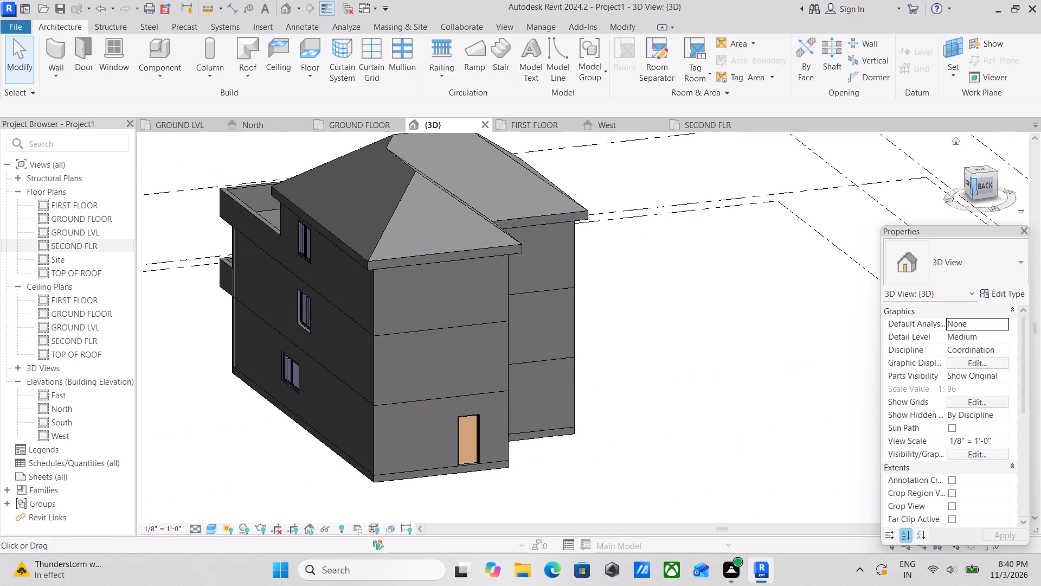
Place a Fixed 24" x 24" window high on the house's right-side SECOND FLR wall, with its sill about 6' 8" above the level.
left_click(968, 182)
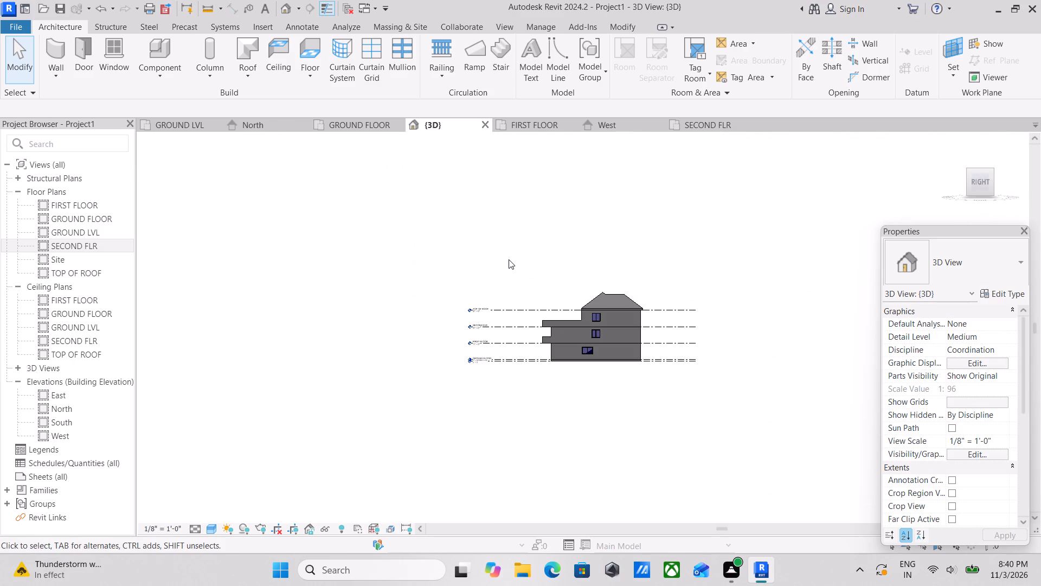
scroll(430, 259, "up", 2)
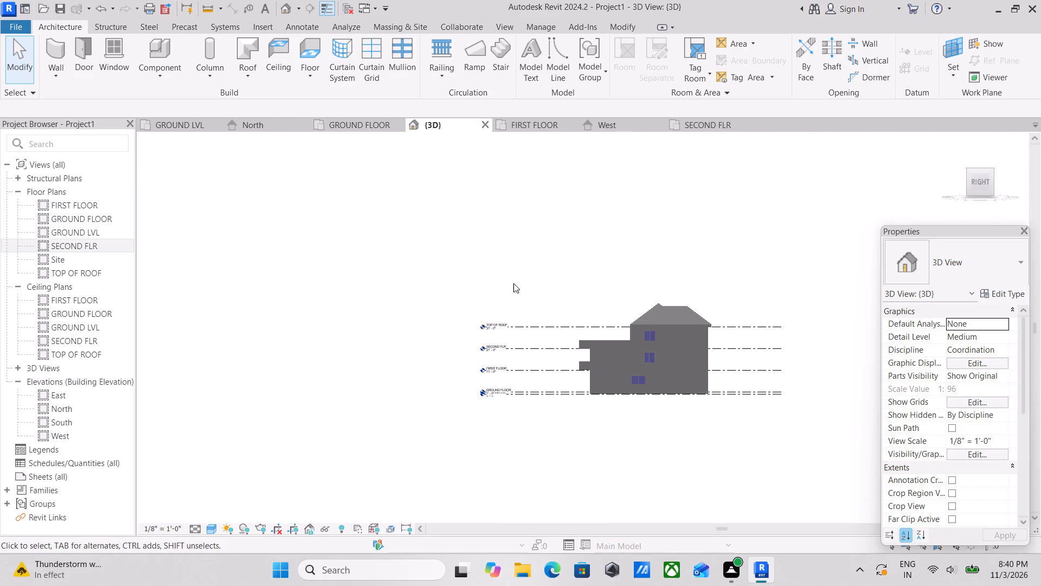
scroll(589, 326, "up", 6)
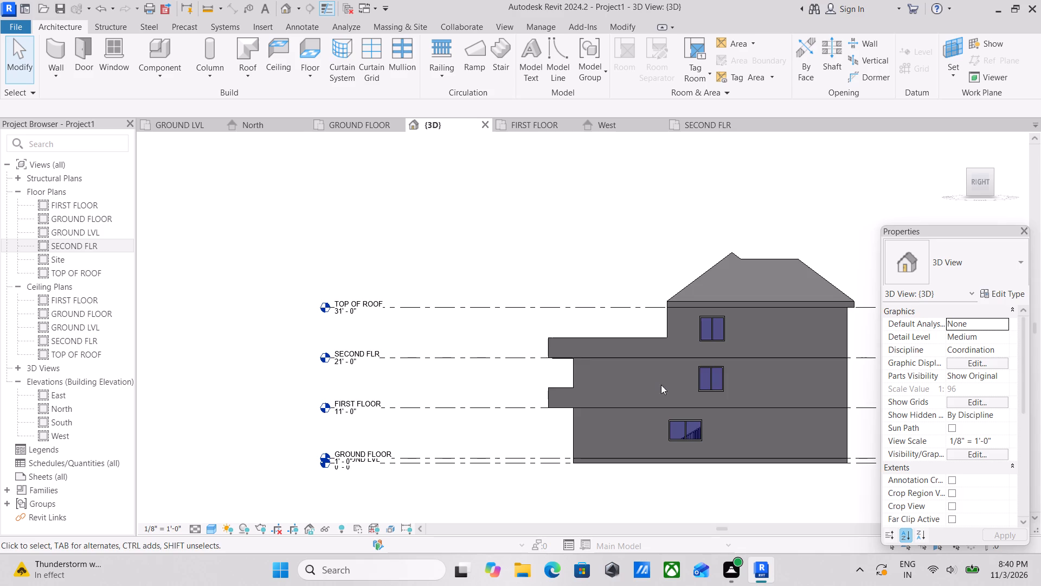
scroll(703, 371, "up", 2)
middle_click_drag(725, 355, 601, 394)
scroll(605, 394, "up", 2)
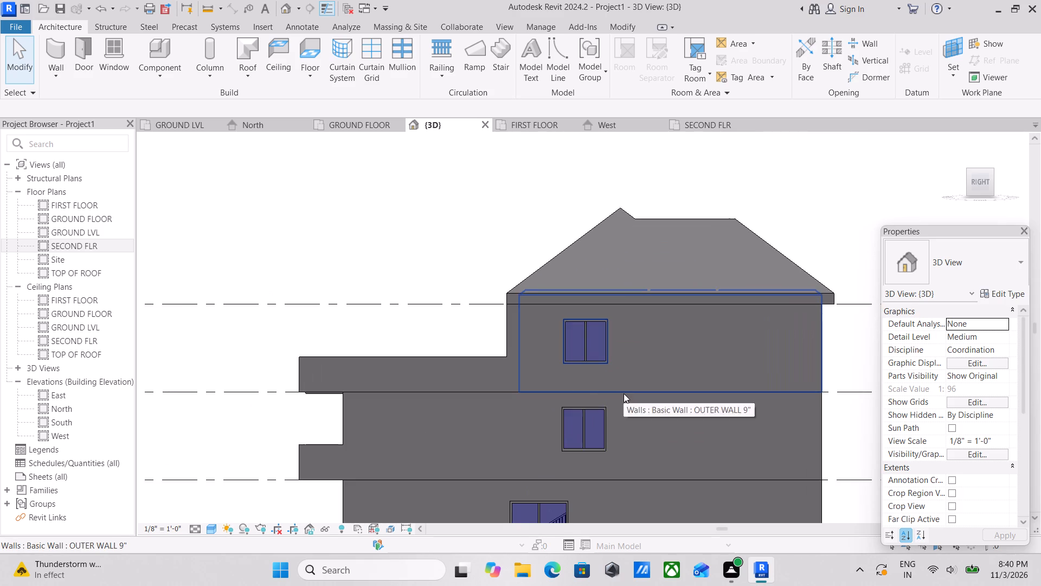
middle_click_drag(624, 393, 588, 415)
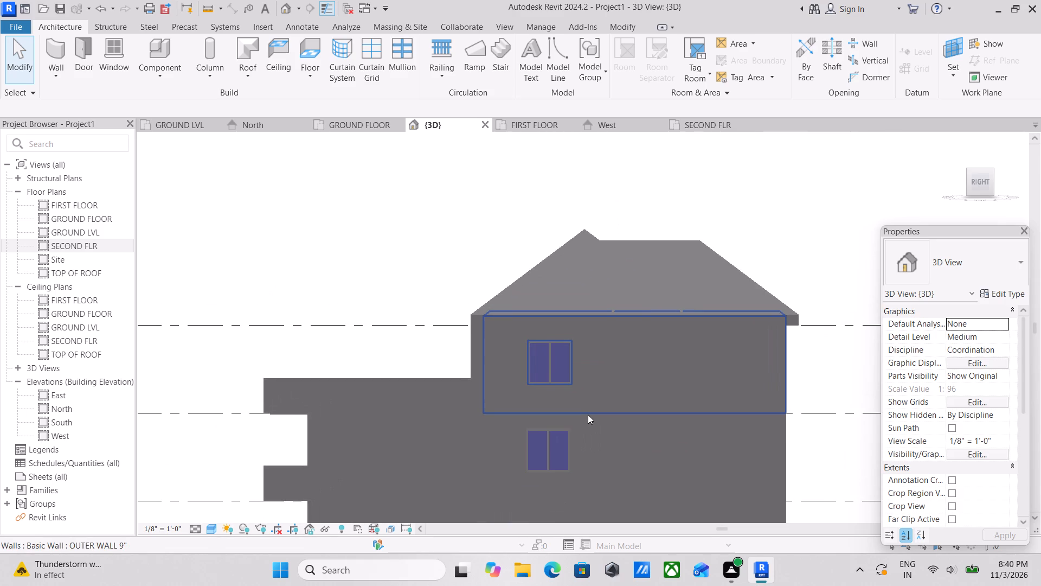
scroll(646, 422, "up", 2)
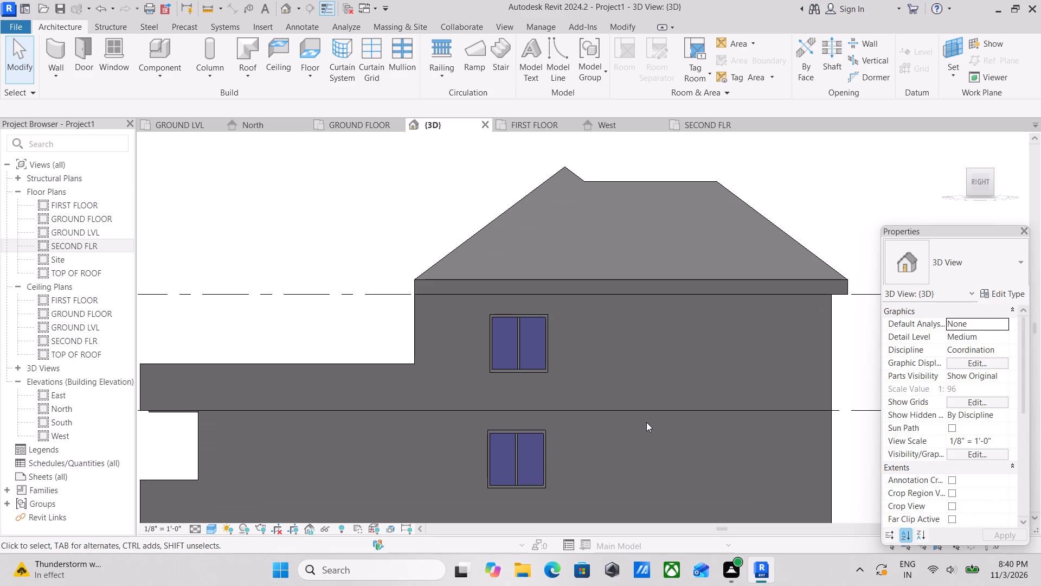
scroll(647, 422, "up", 2)
middle_click_drag(646, 422, 645, 432)
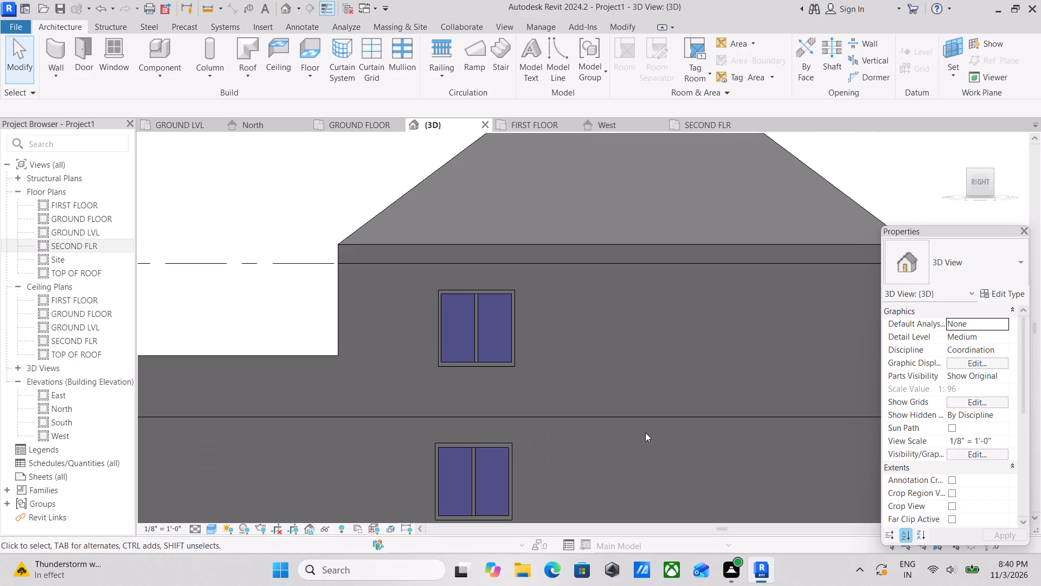
key("w")
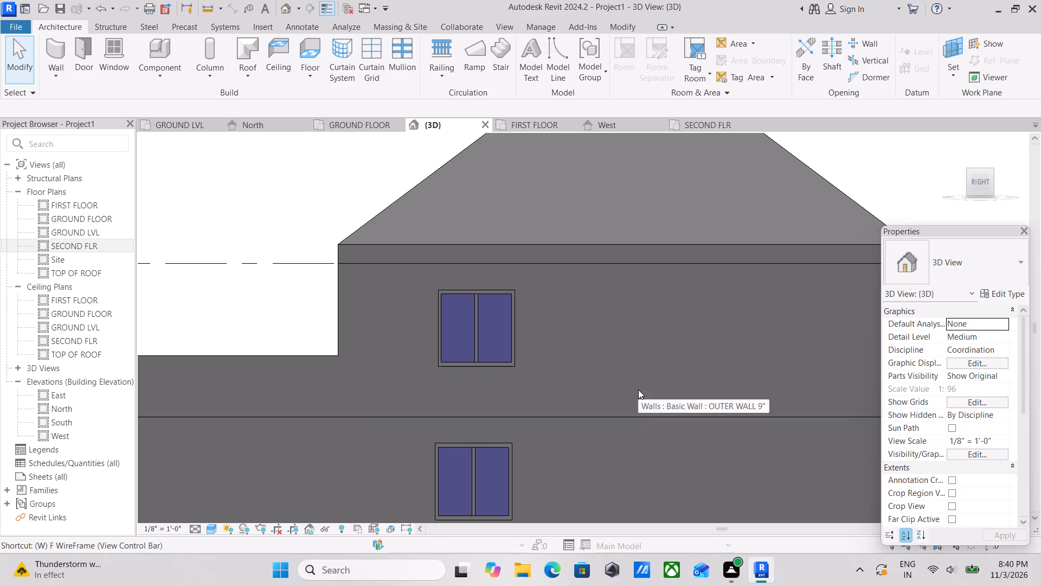
key("n")
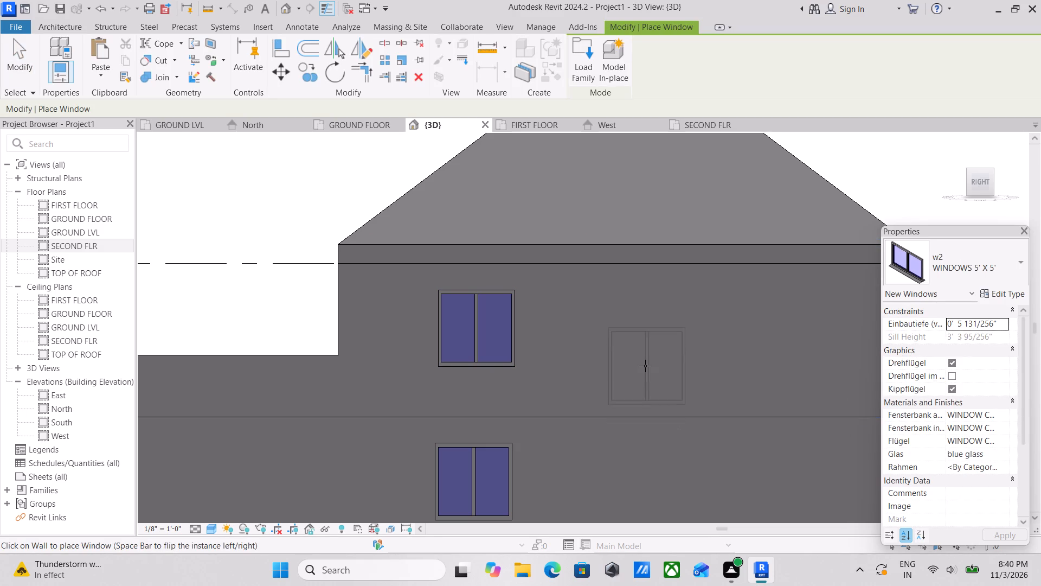
left_click(1017, 272)
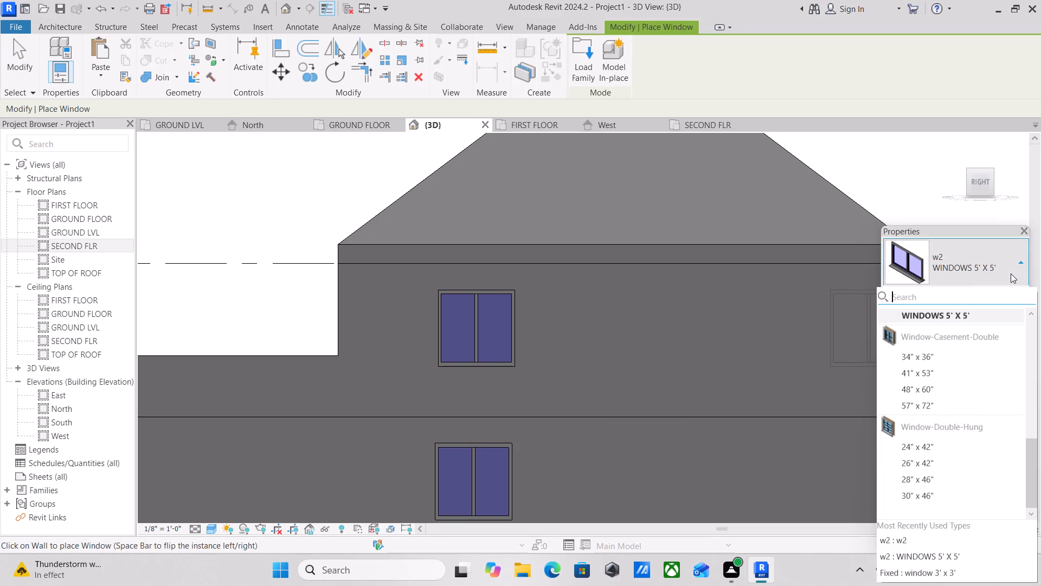
scroll(938, 372, "up", 10)
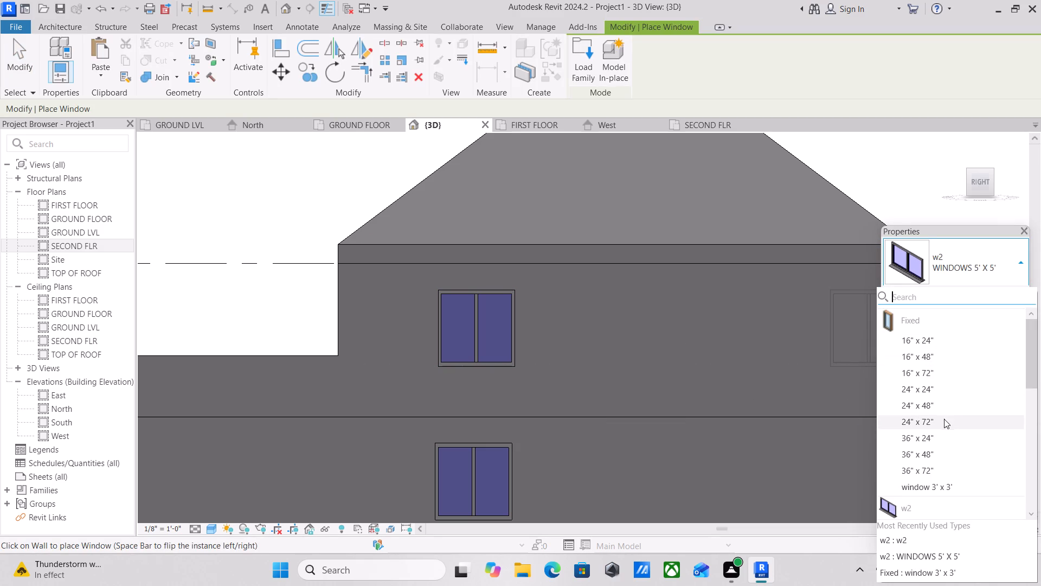
left_click(929, 388)
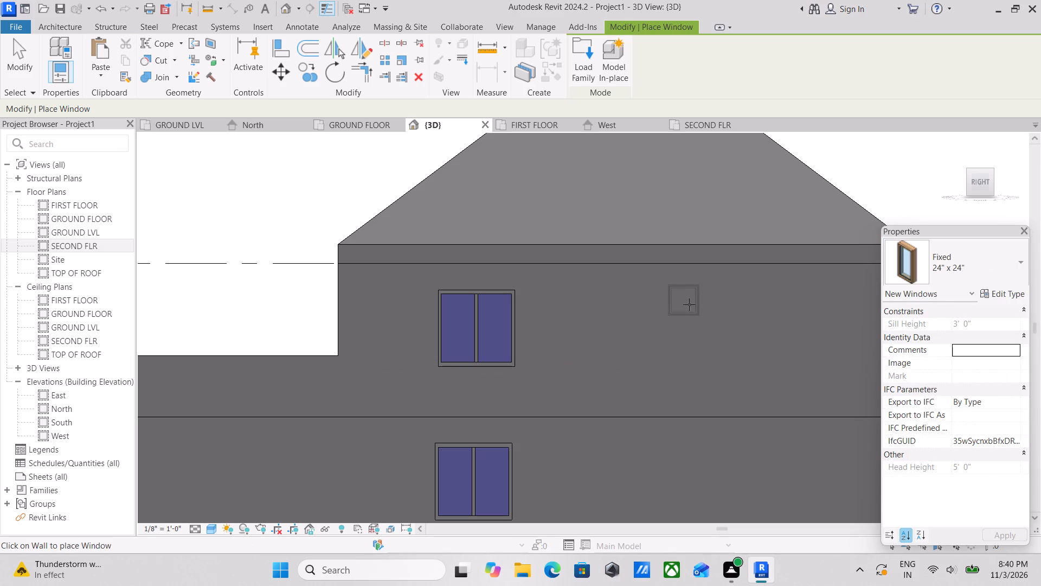
scroll(694, 306, "up", 3)
left_click(696, 297)
scroll(684, 365, "down", 1)
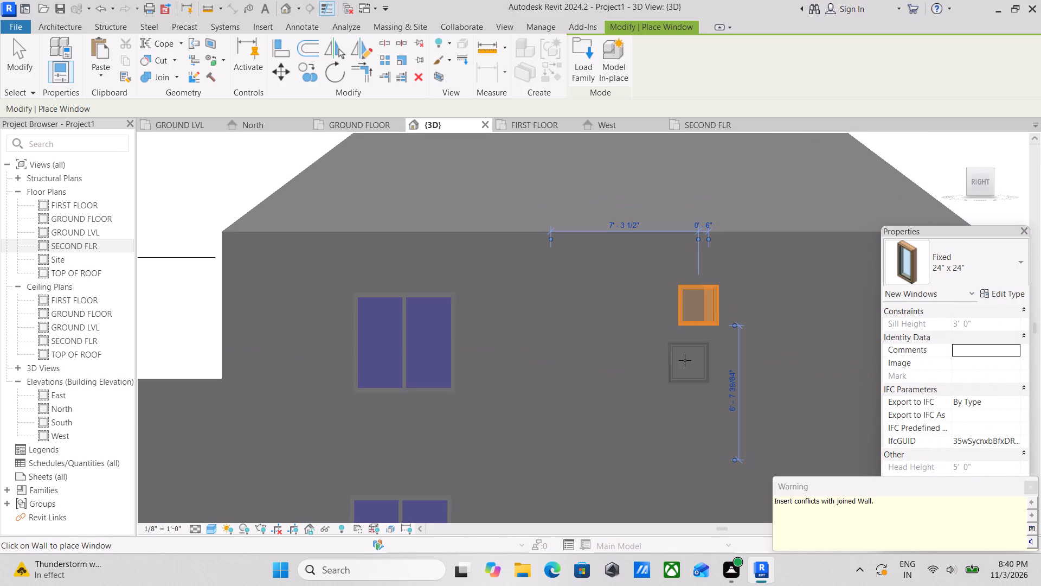
scroll(785, 282, "up", 2)
key("Escape")
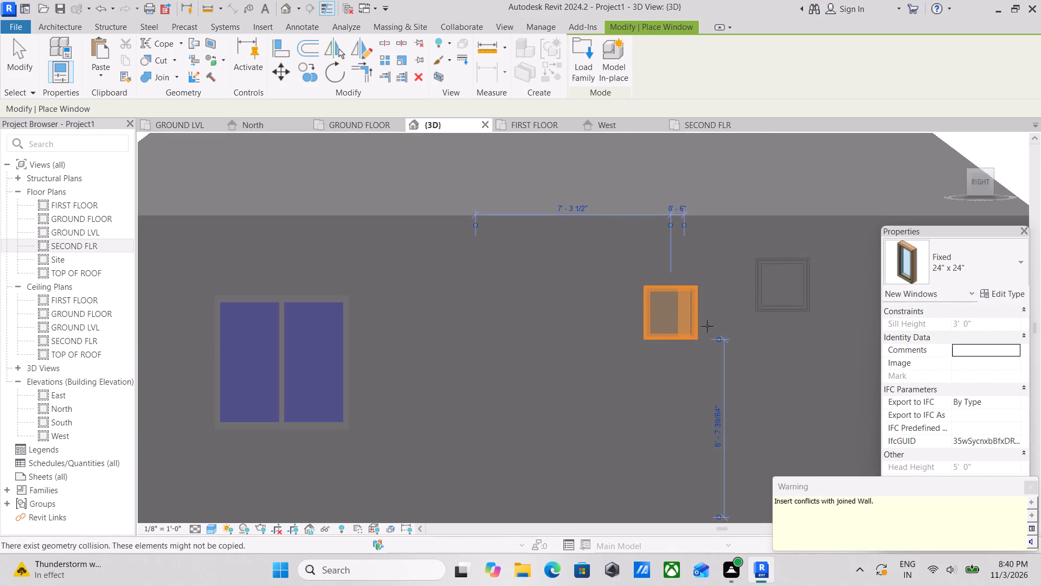
key("Escape")
Nudge the new 24" x 24" window down 3" and 8" toward the double window on the same wall.
left_click(693, 337)
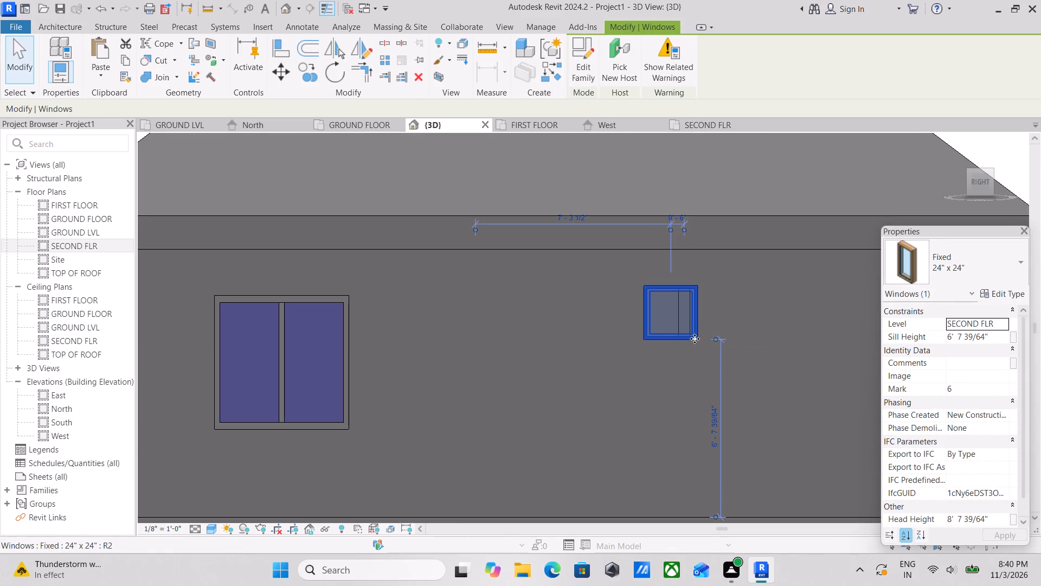
scroll(683, 344, "up", 1)
middle_click_drag(683, 345, 675, 356)
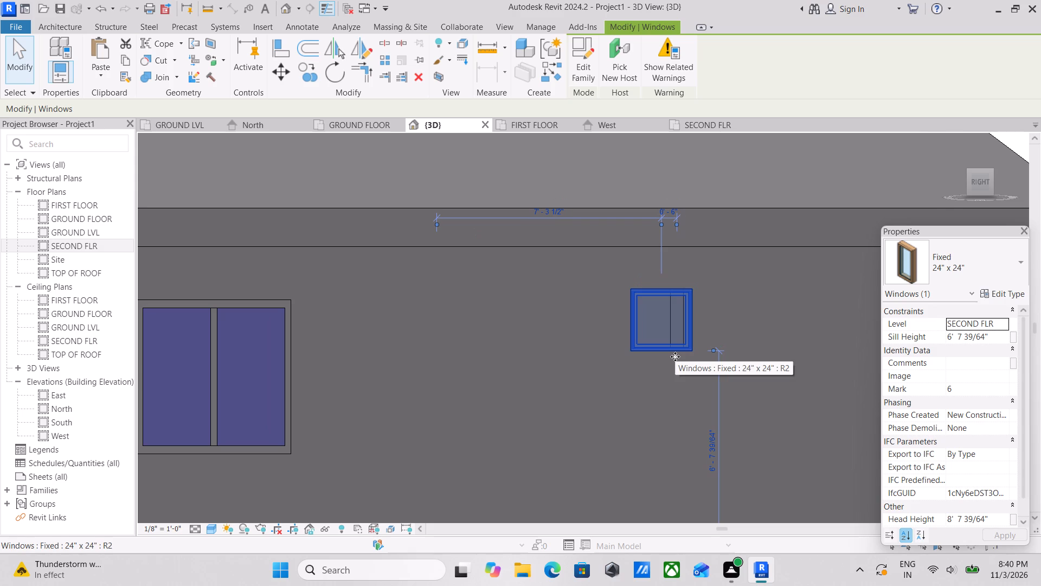
key("Down")
key("Down")
key("Down")
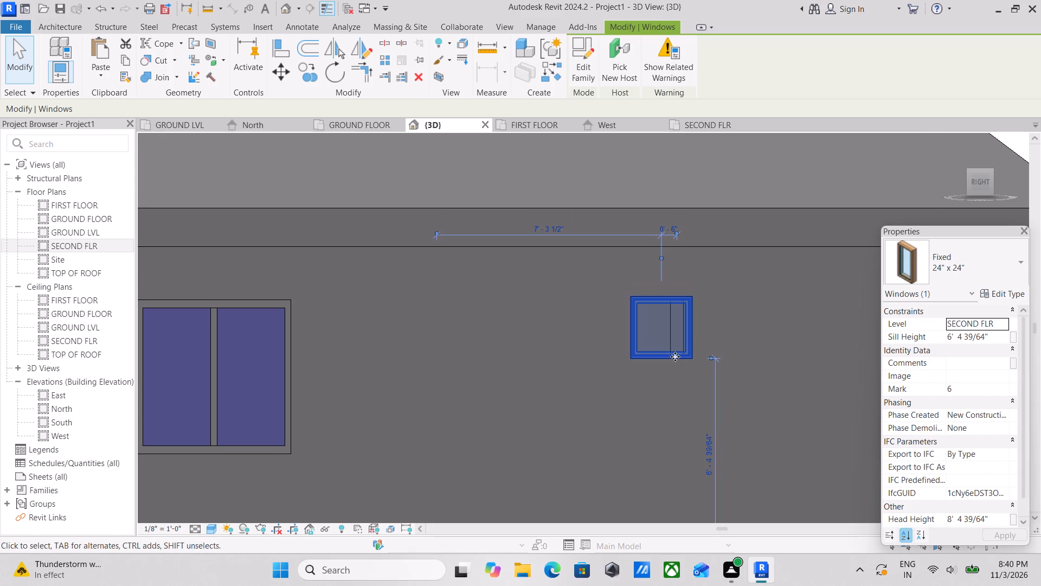
scroll(675, 356, "down", 3)
middle_click_drag(675, 356, 601, 319)
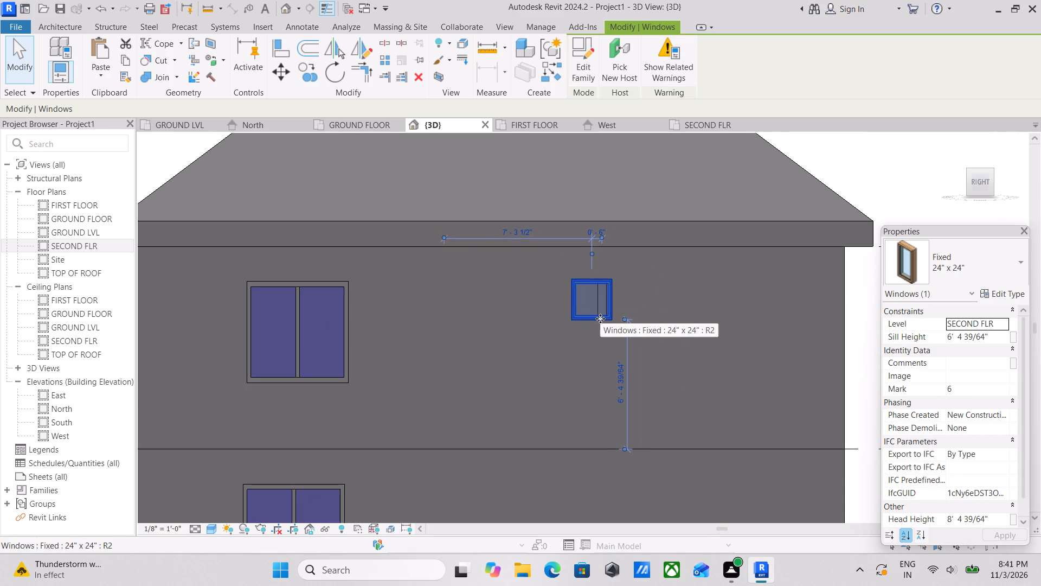
key("Left")
key("Left")
key("Left")
key("Left")
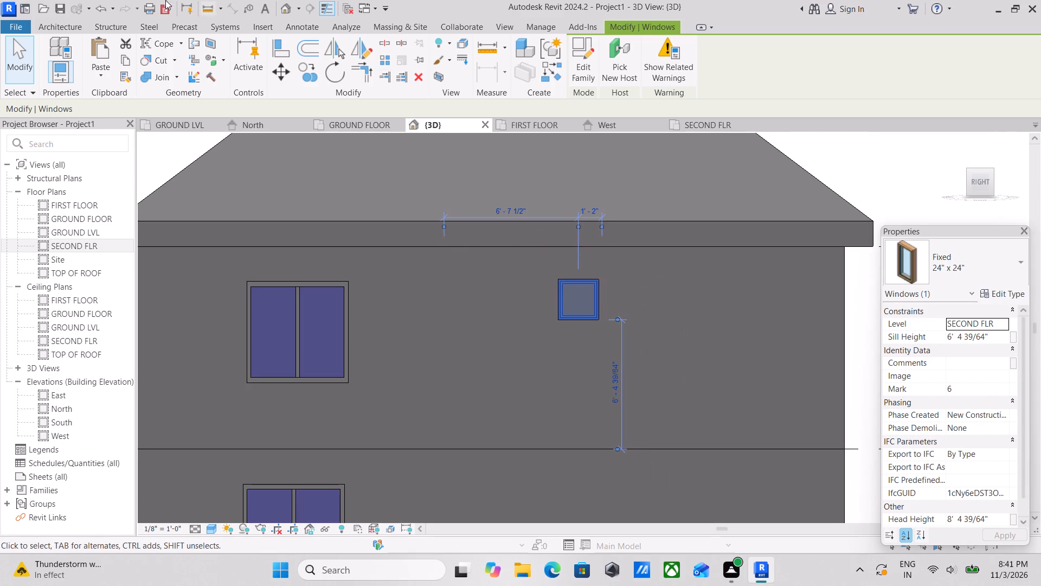
Copy the 24" x 24" window and paste it aligned to the FIRST FLOOR level, directly below the original.
left_click(127, 62)
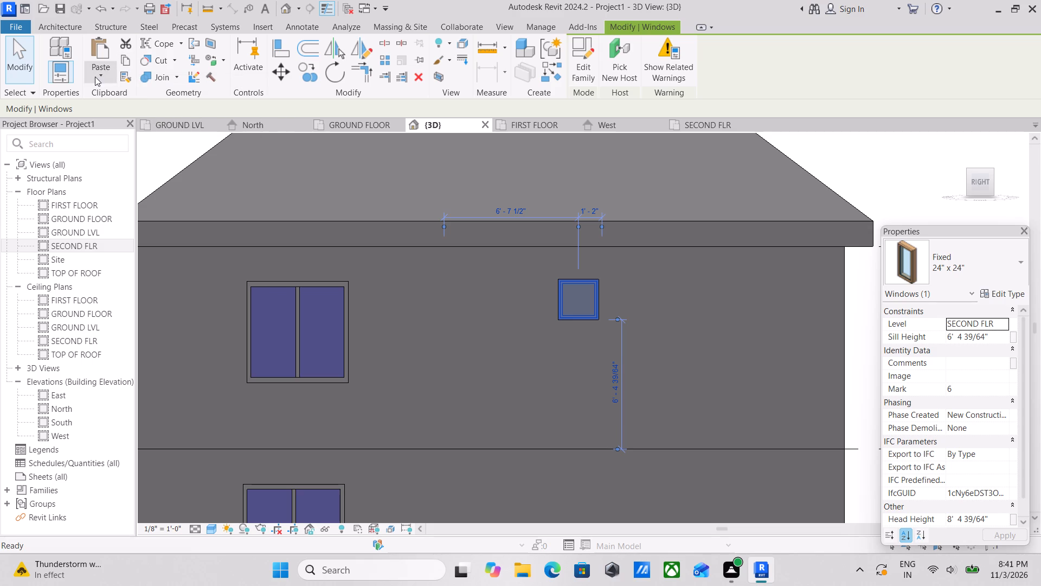
left_click(95, 77)
left_click(133, 124)
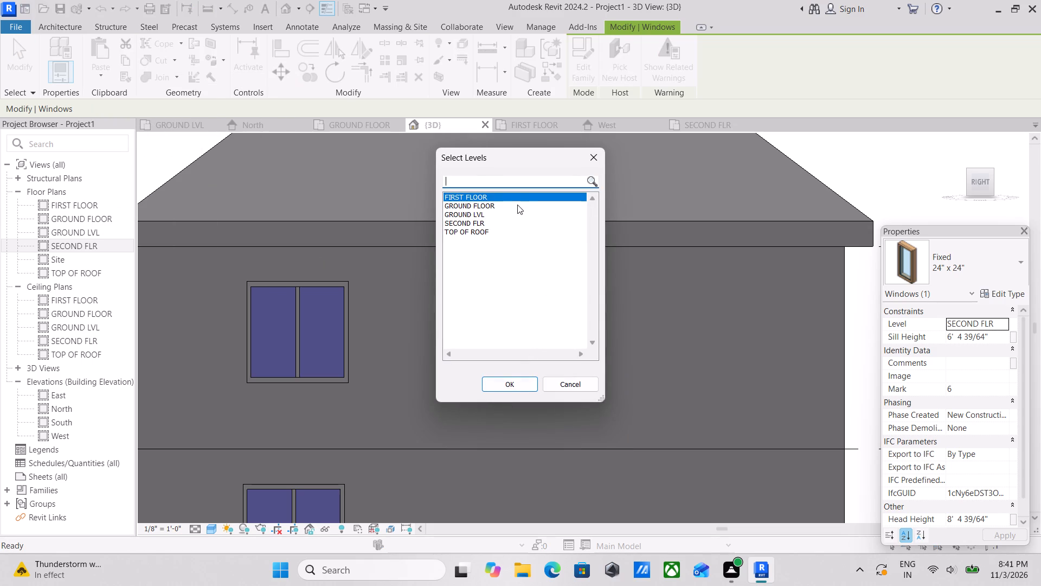
left_click(517, 381)
scroll(573, 348, "down", 2)
middle_click_drag(573, 348, 573, 336)
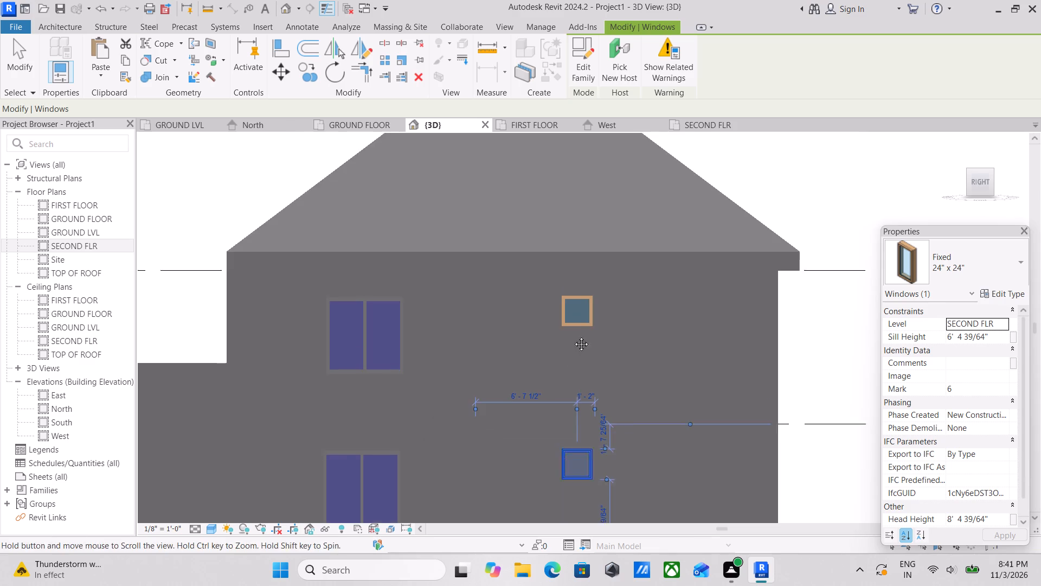
middle_click_drag(573, 336, 581, 285)
scroll(660, 403, "up", 2)
scroll(599, 393, "up", 3)
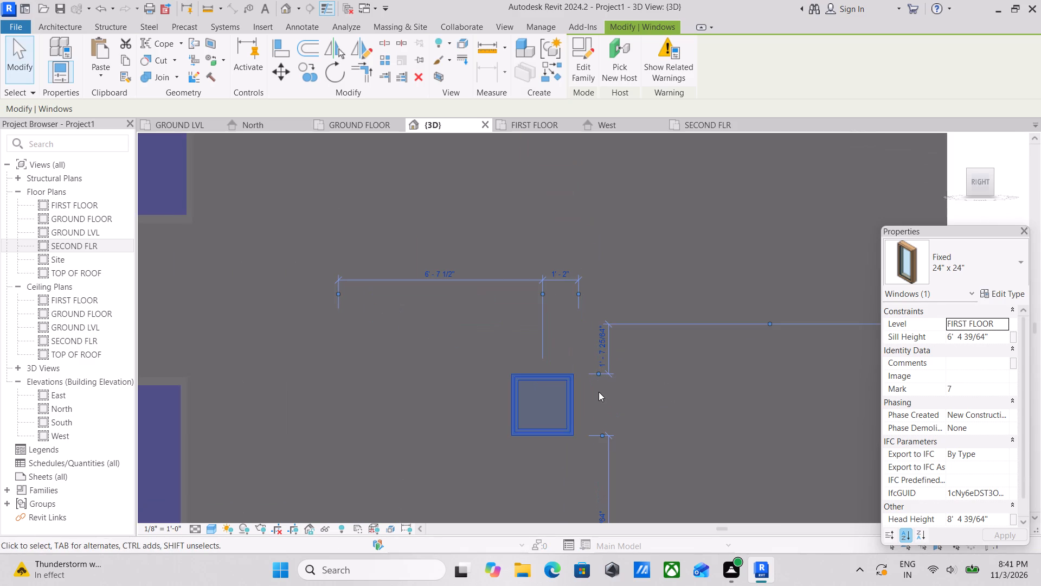
scroll(607, 362, "down", 3)
key("Escape")
scroll(592, 367, "down", 2)
middle_click_drag(592, 367, 604, 344)
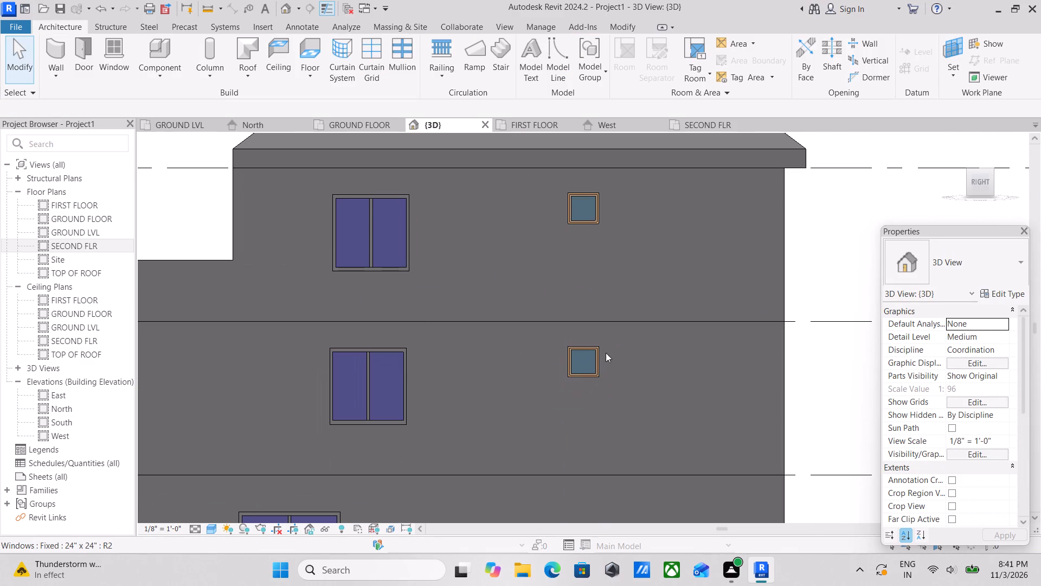
scroll(607, 348, "down", 2)
scroll(481, 405, "up", 1)
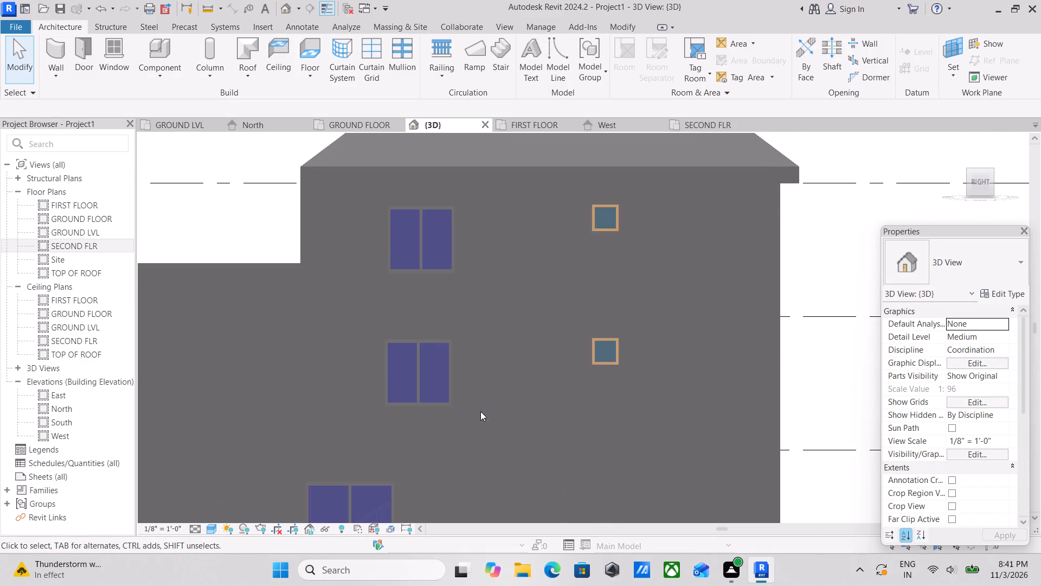
Duplicate the type of the right-side wall's GROUND FLOOR w2 window under the name 6' x 6' window.
scroll(361, 337, "up", 1)
middle_click_drag(362, 338, 515, 330)
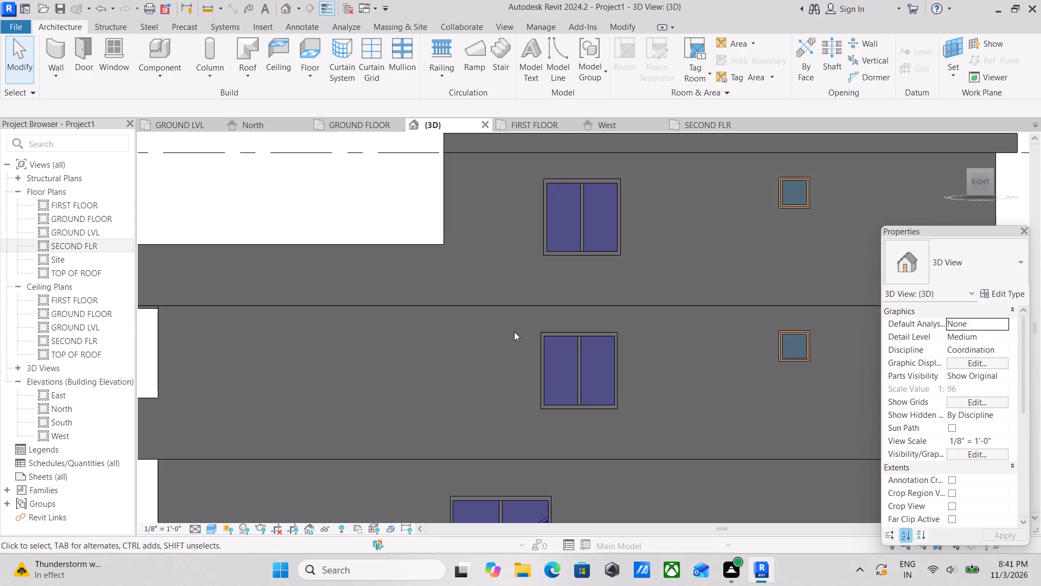
middle_click_drag(436, 329, 561, 331)
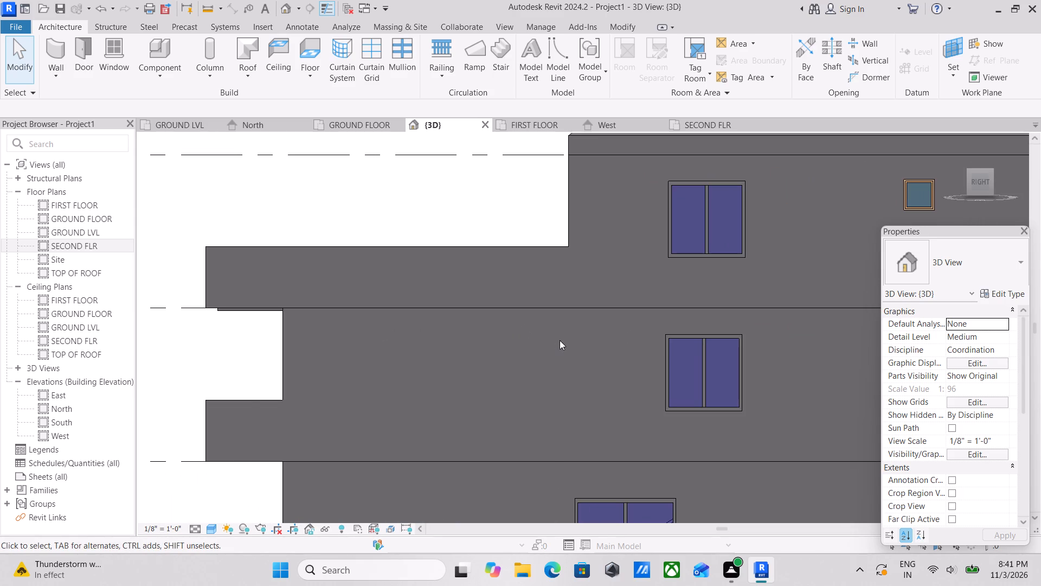
scroll(560, 340, "down", 1)
middle_click_drag(560, 340, 554, 259)
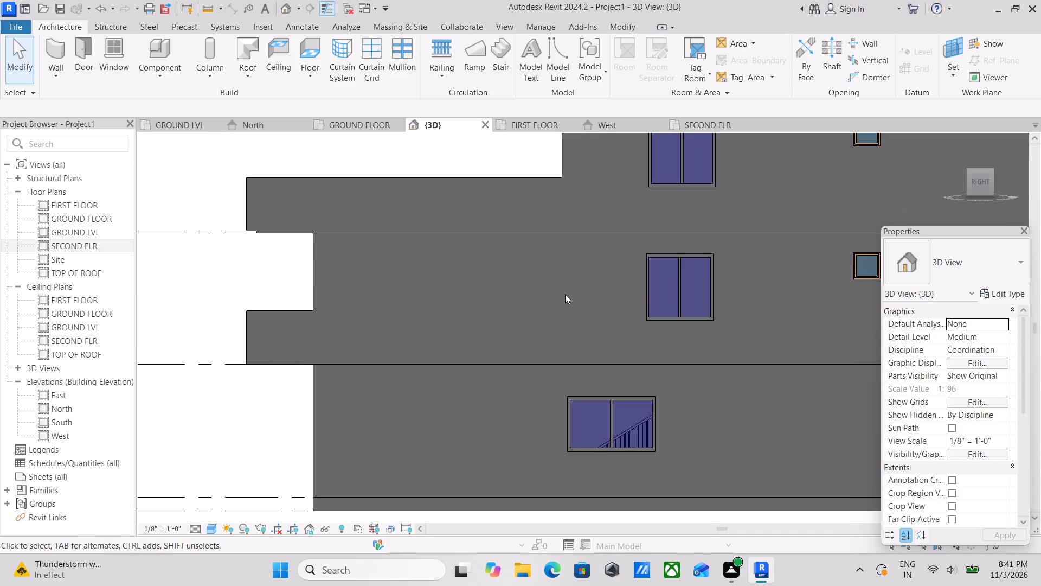
scroll(608, 382, "up", 1)
middle_click_drag(609, 381, 632, 342)
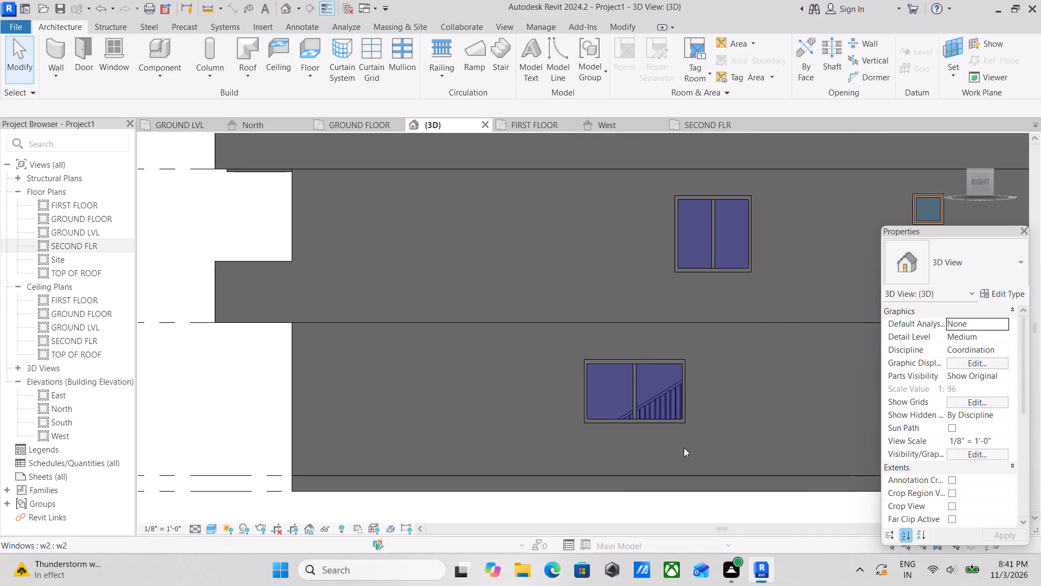
left_click(686, 421)
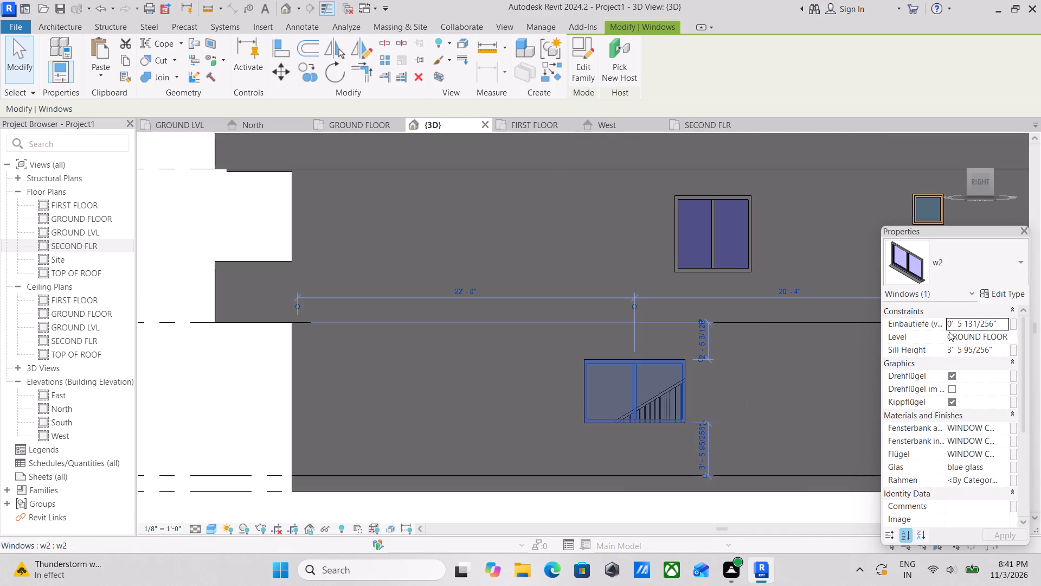
left_click(1024, 292)
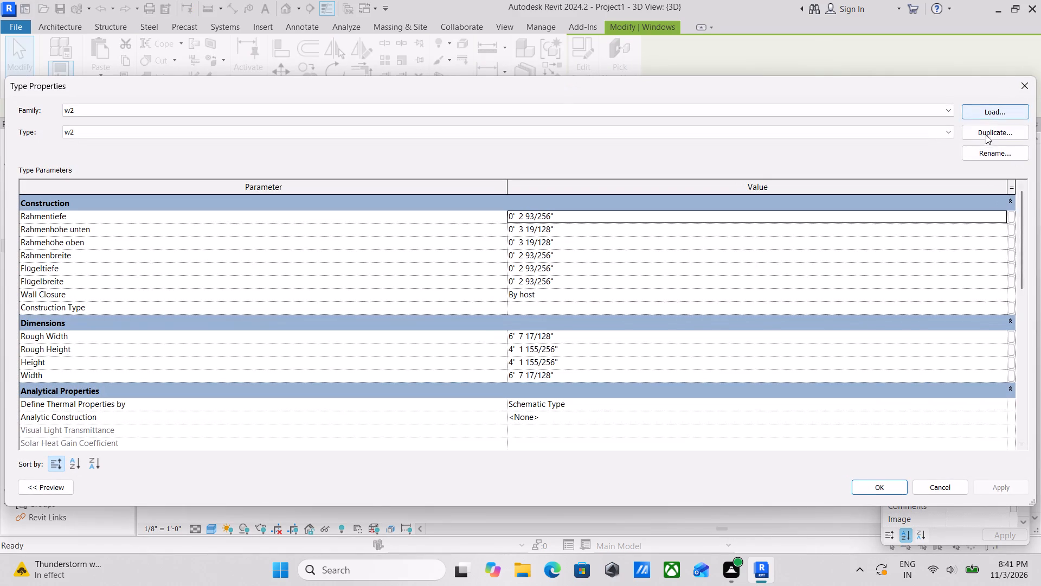
left_click(986, 139)
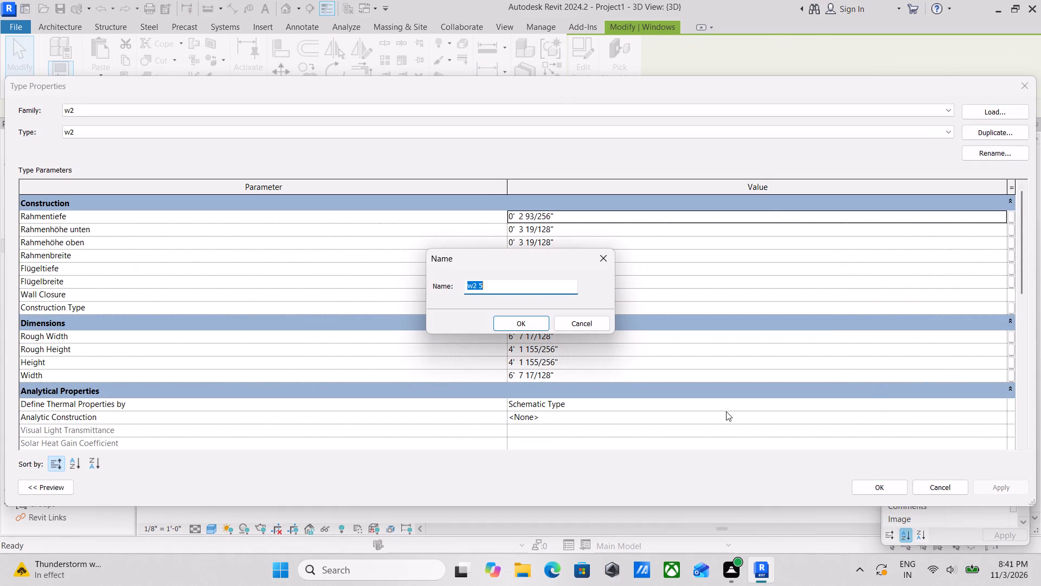
type("6'")
key("space")
type("x")
key("space")
key("6")
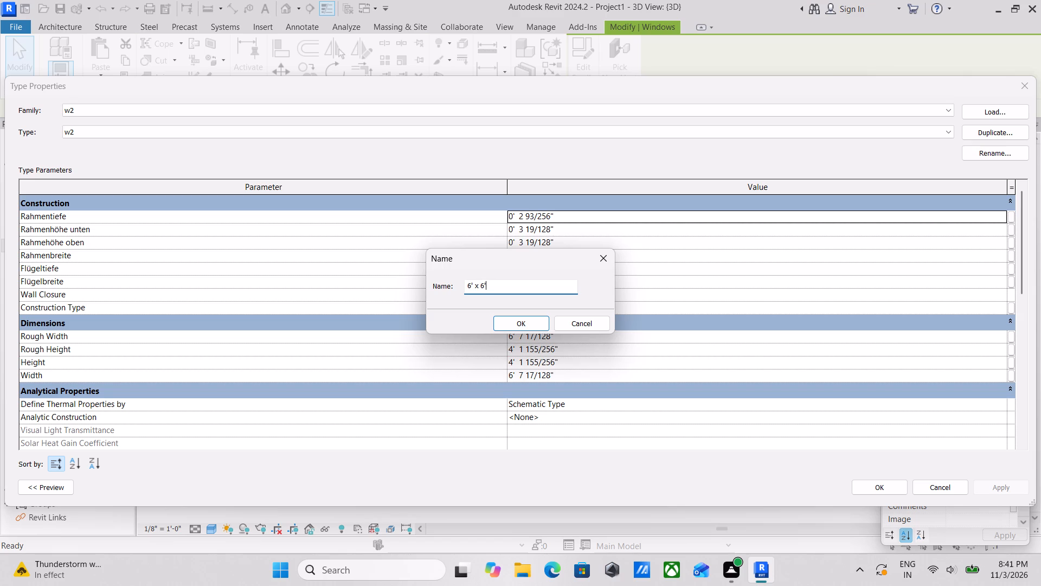
key("apostrophe")
key("space")
type("window")
left_click(535, 319)
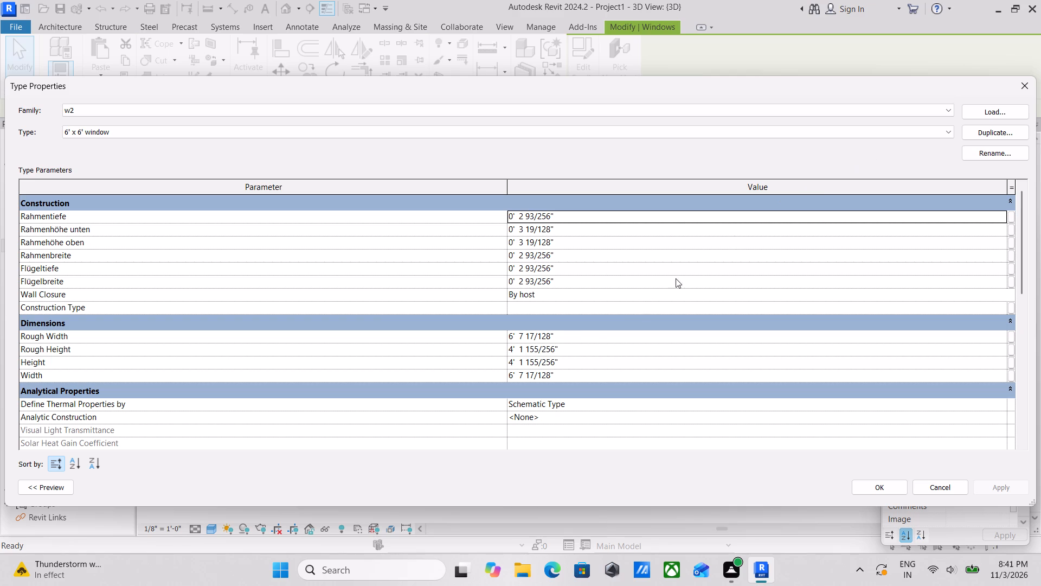
Set the rough width and rough height of the 6' x 6' window type to 6' each.
left_click(570, 332)
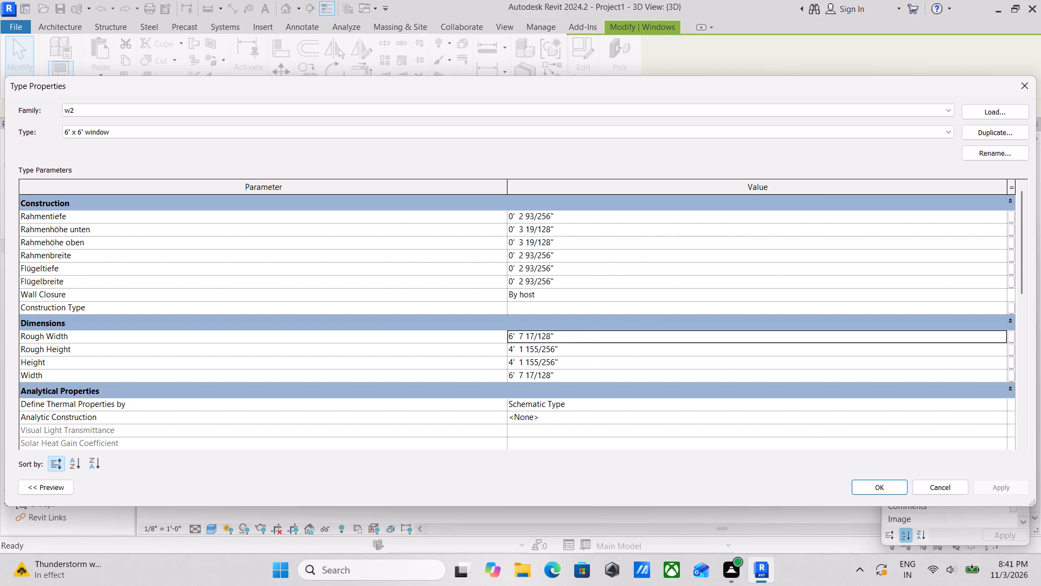
key("6")
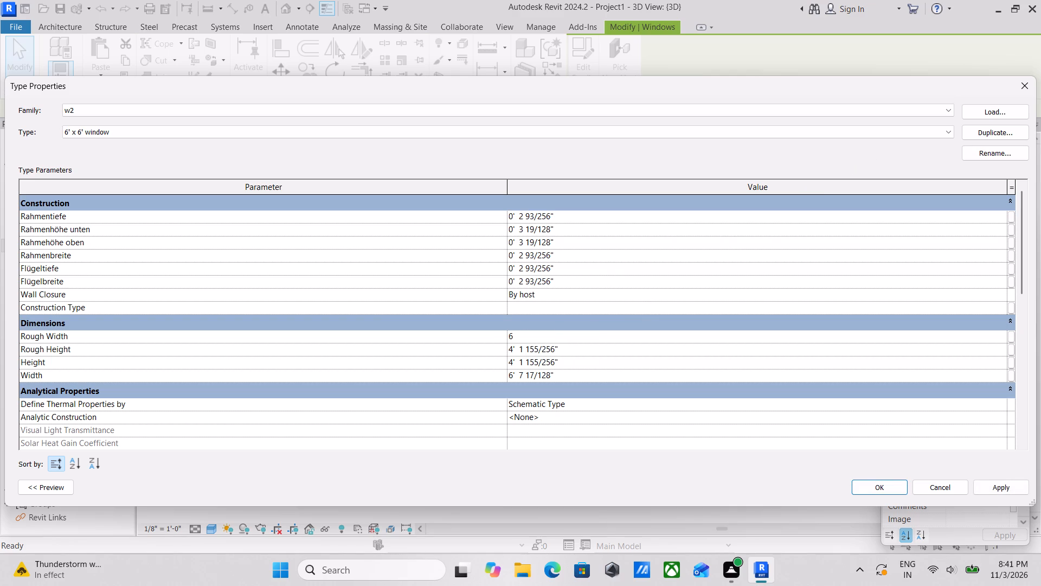
key("apostrophe")
left_click(566, 347)
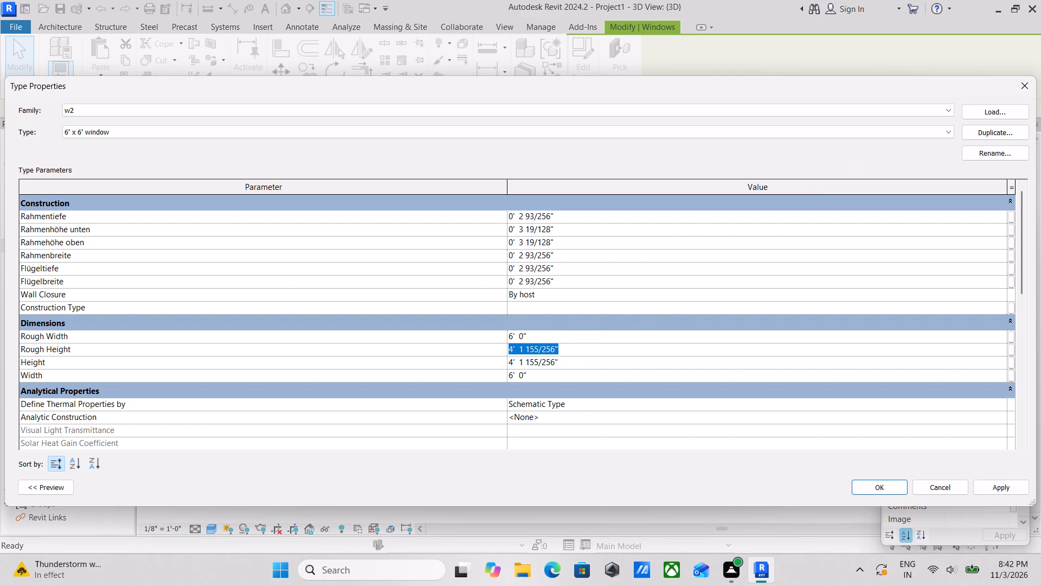
type("6'")
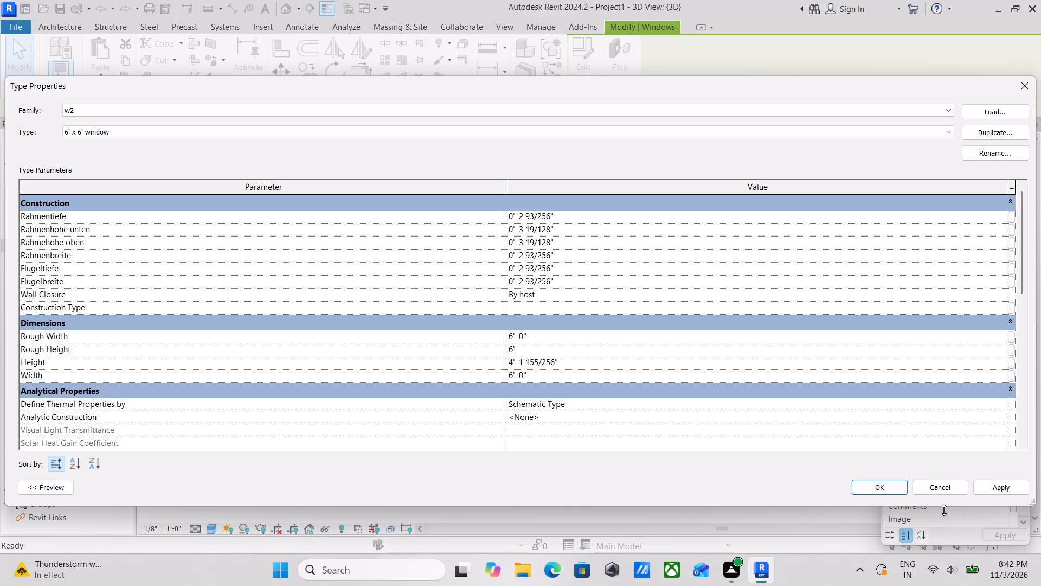
left_click(999, 489)
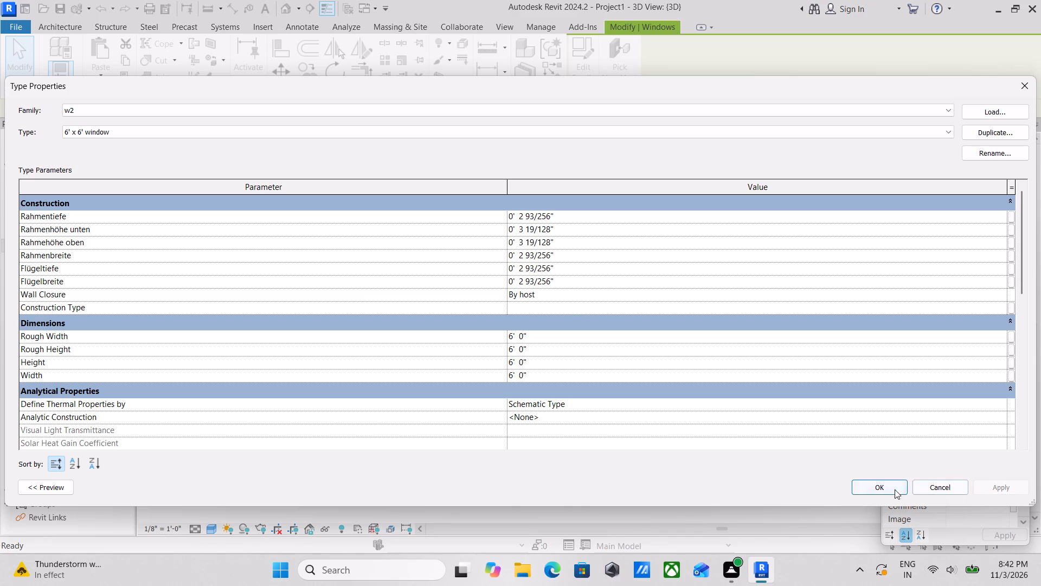
left_click(877, 489)
Nudge the GROUND FLOOR 6' x 6' window down 1' 4" and 6" toward the side with the small 24" x 24" windows.
middle_click_drag(677, 444, 692, 454)
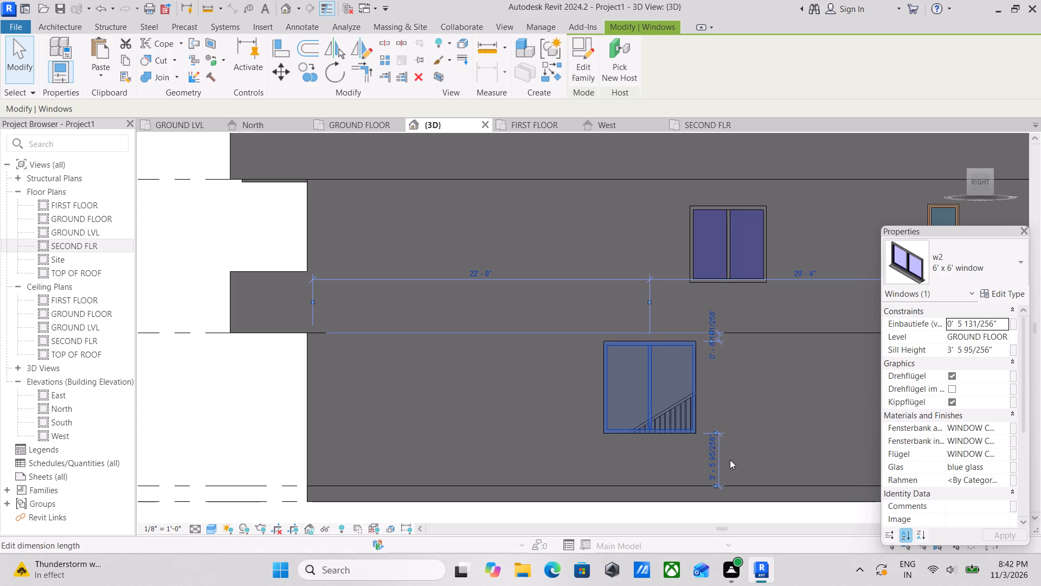
key("Down")
key("Down")
key("Down")
key("Down")
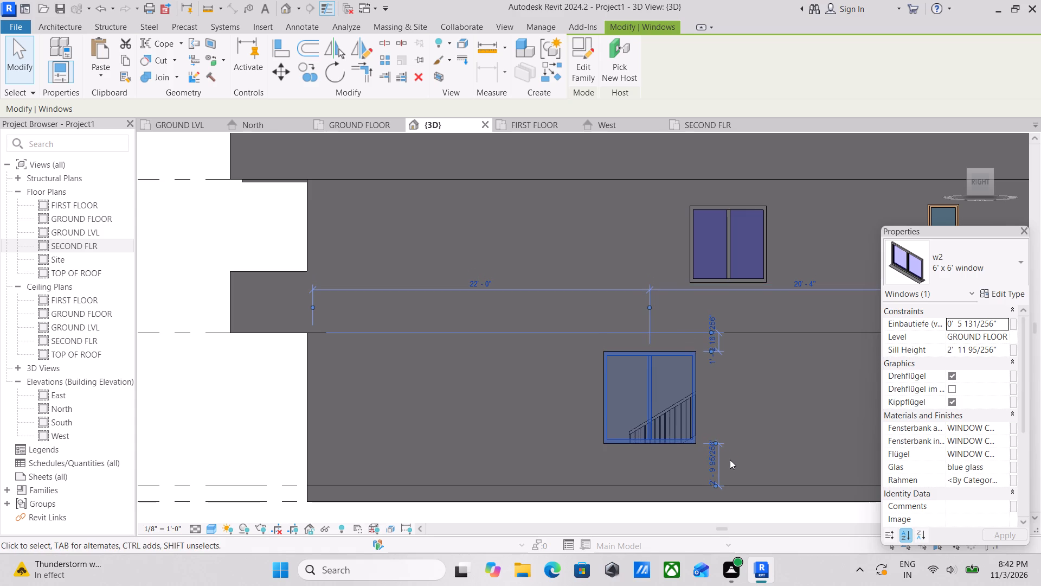
key("Down")
key("Right")
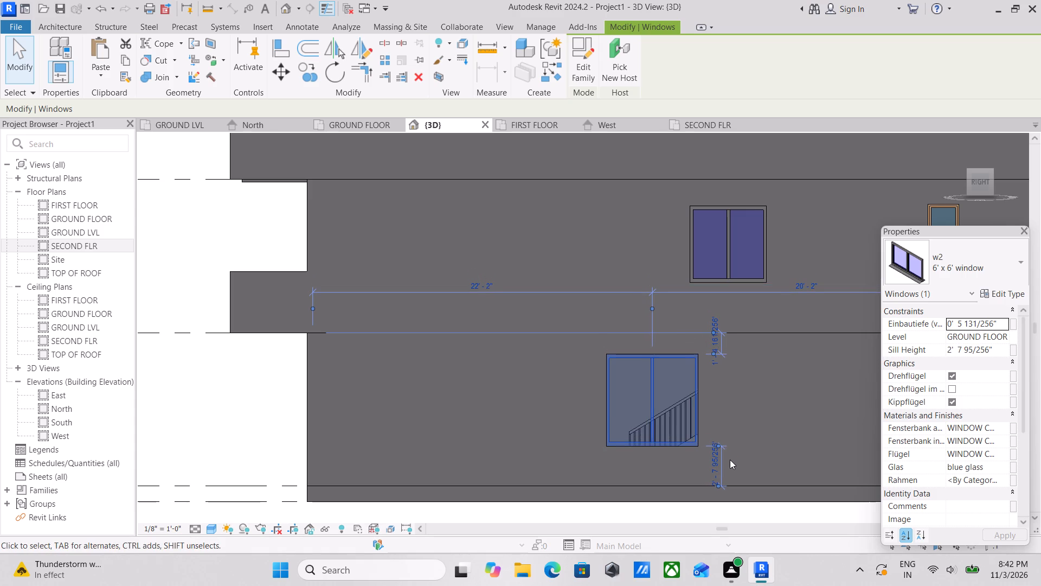
key("Right")
key("Right")
key("Down")
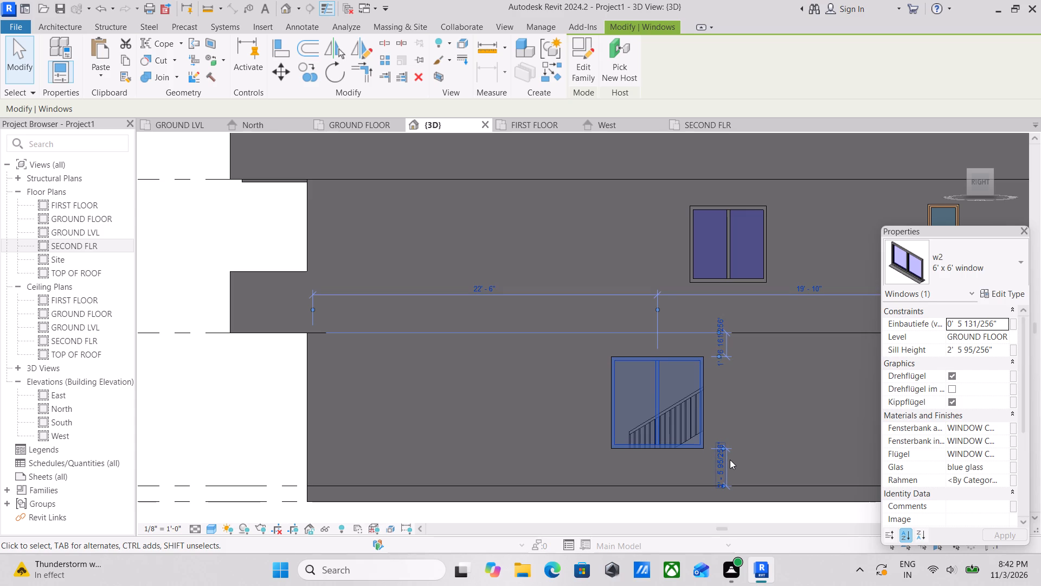
key("Down")
key("Down")
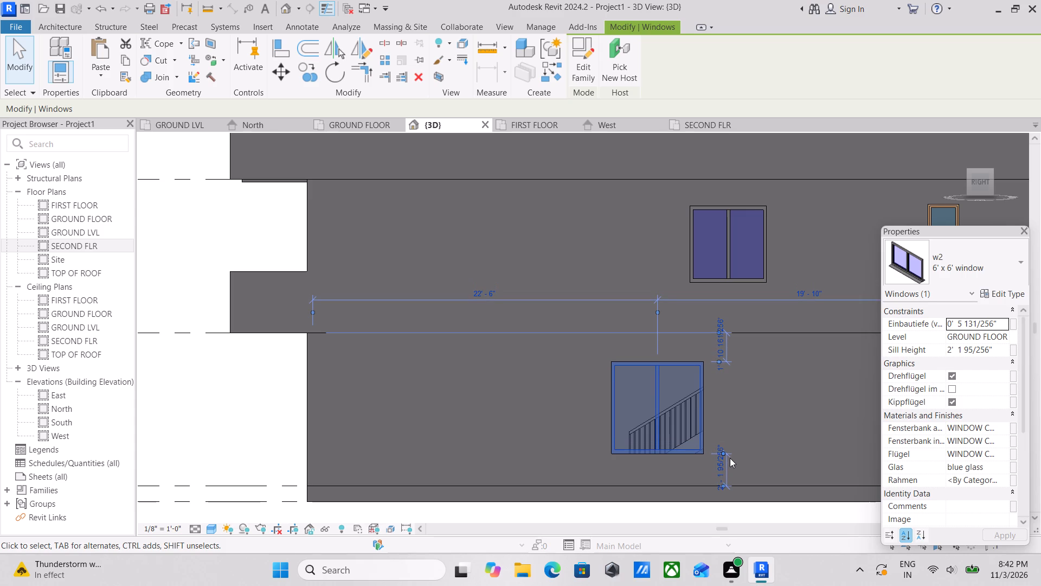
scroll(731, 444, "down", 2)
key("Escape")
Examine the window arrangement across all three storeys of the house's right-side wall.
scroll(621, 359, "down", 1)
middle_click_drag(621, 359, 507, 386)
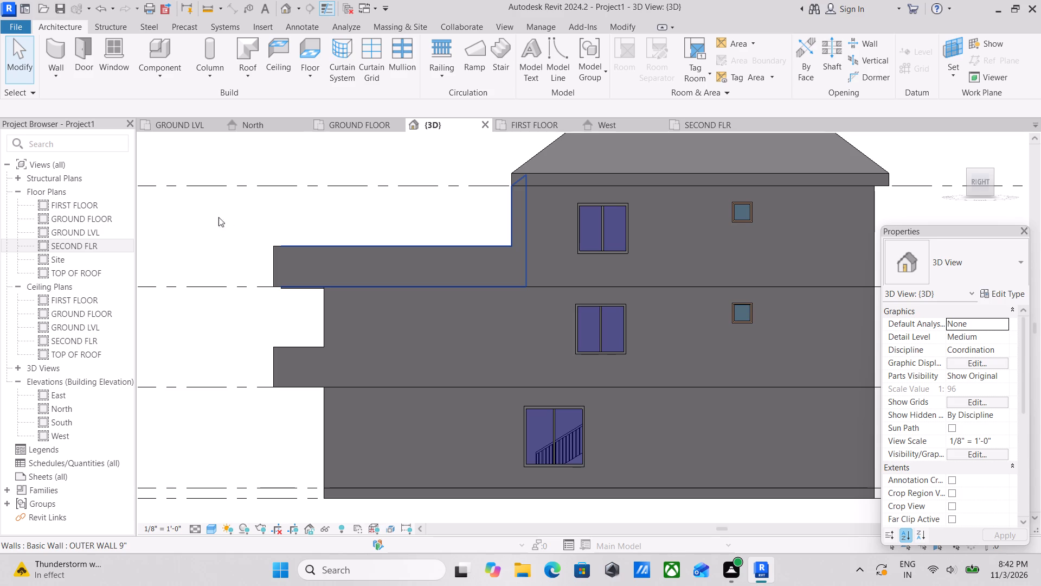
scroll(254, 224, "down", 2)
scroll(91, 301, "up", 2)
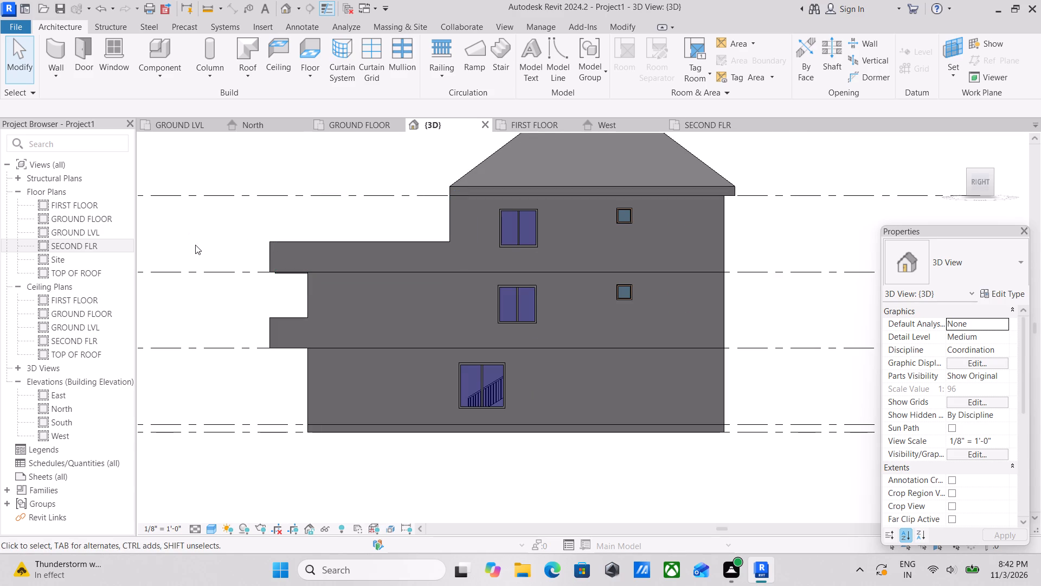
scroll(375, 342, "up", 2)
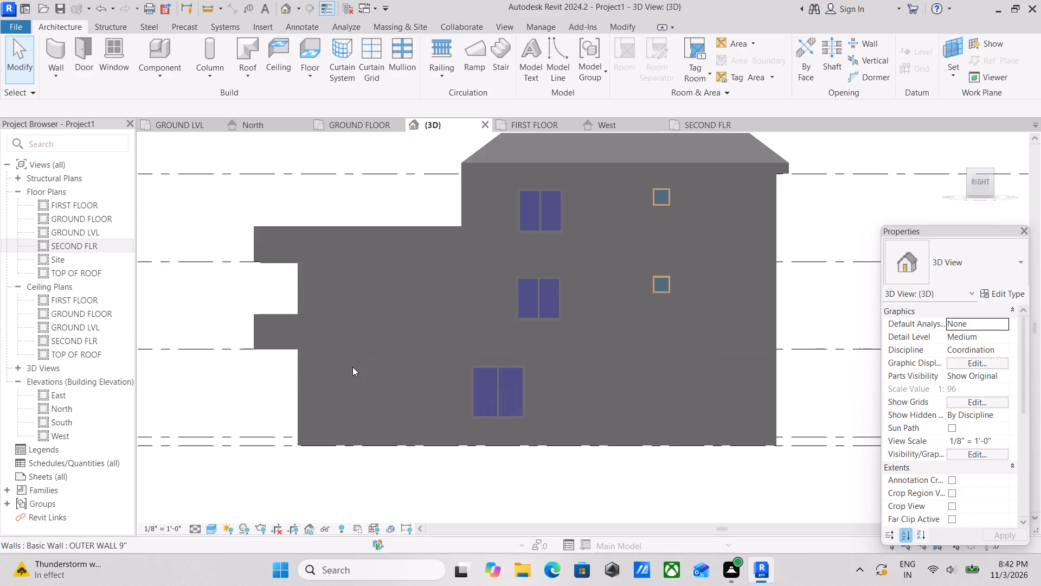
middle_click_drag(354, 367, 488, 370)
middle_click_drag(441, 392, 448, 395)
scroll(446, 393, "up", 1)
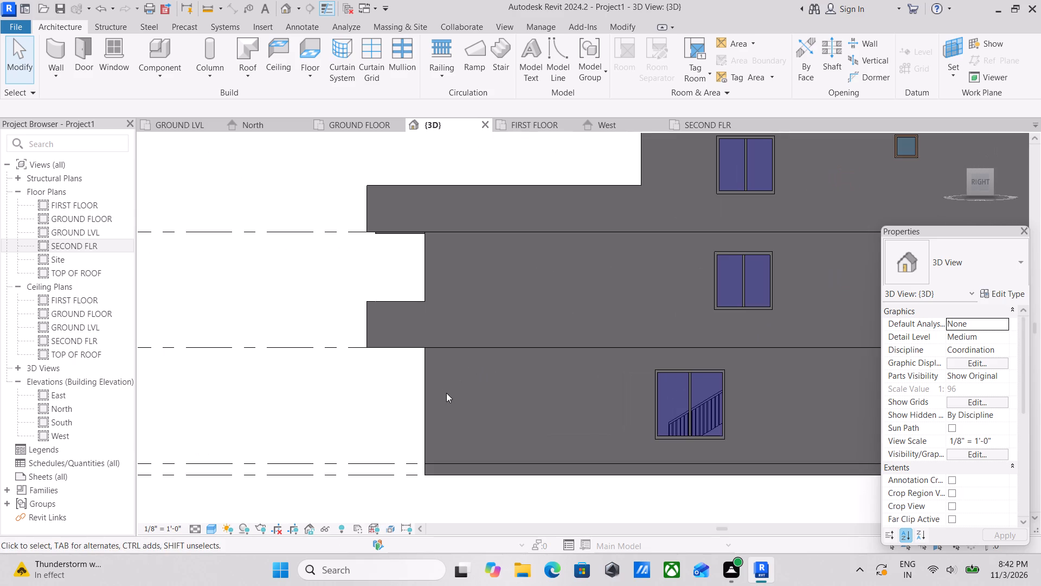
scroll(492, 378, "down", 2)
middle_click_drag(480, 378, 327, 415)
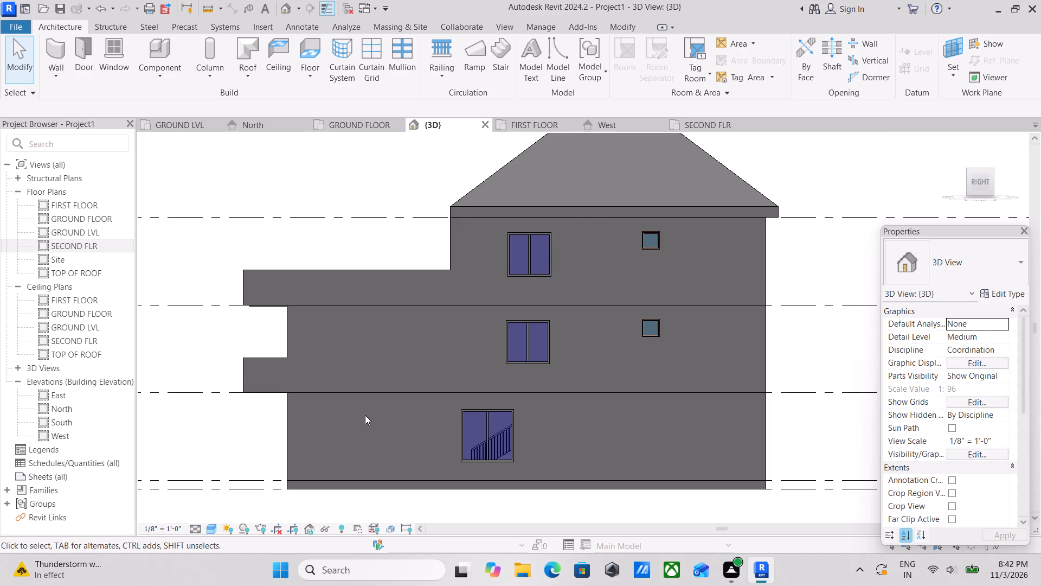
middle_click_drag(423, 426, 368, 421)
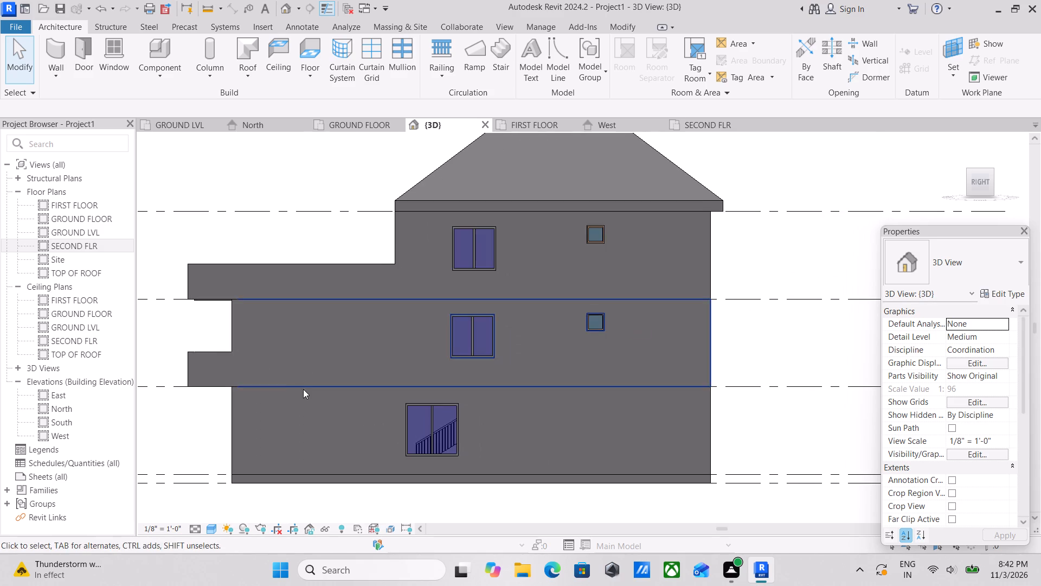
middle_click_drag(327, 397, 361, 403)
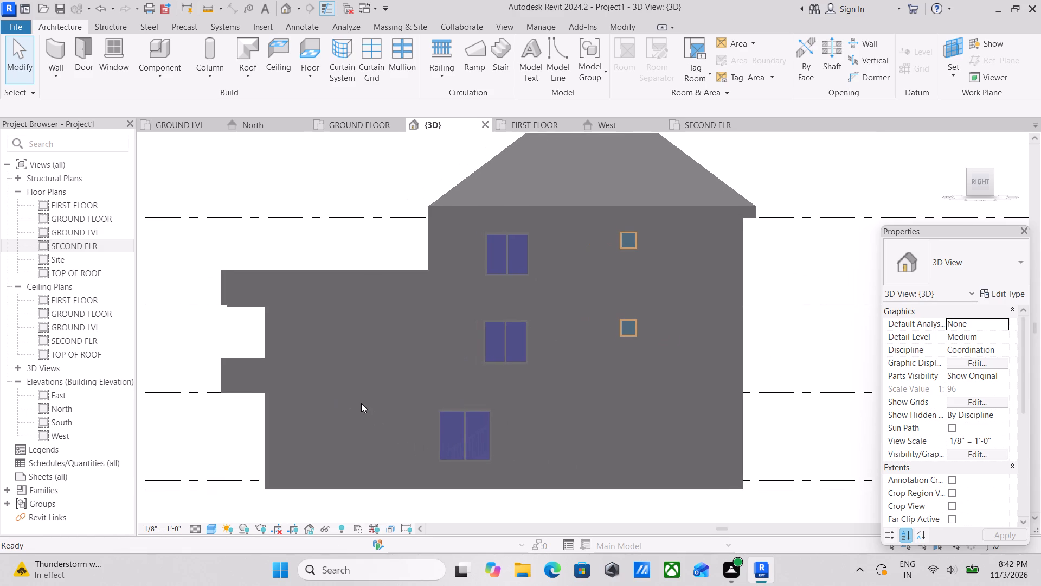
Place a w2 WINDOWS 5' X 5' window on the ground floor's right-side wall, about 8' 6" from its balcony-side end, beside the 6' x 6' window.
scroll(343, 434, "up", 2)
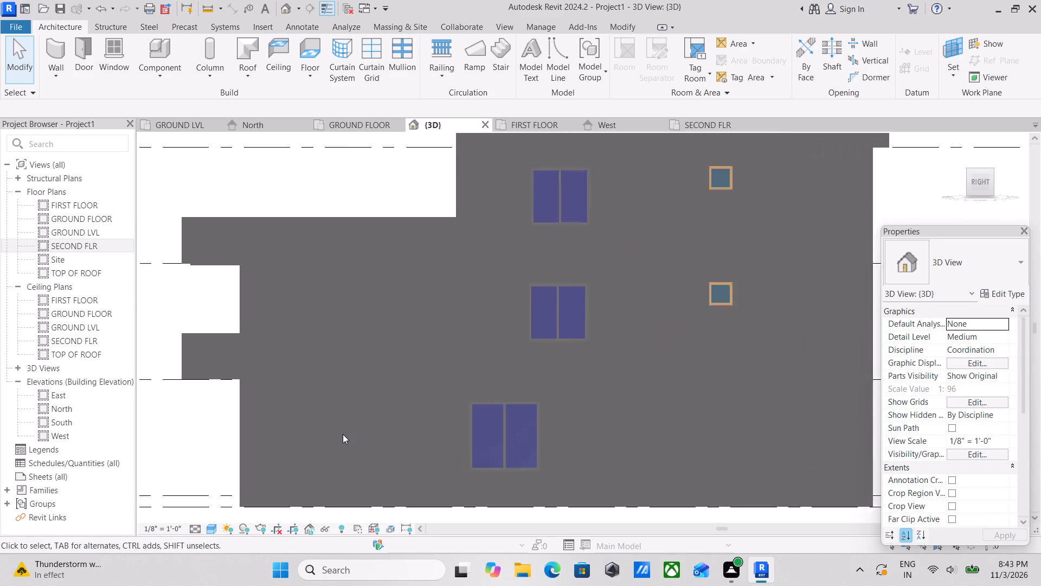
scroll(343, 434, "up", 2)
type("wn")
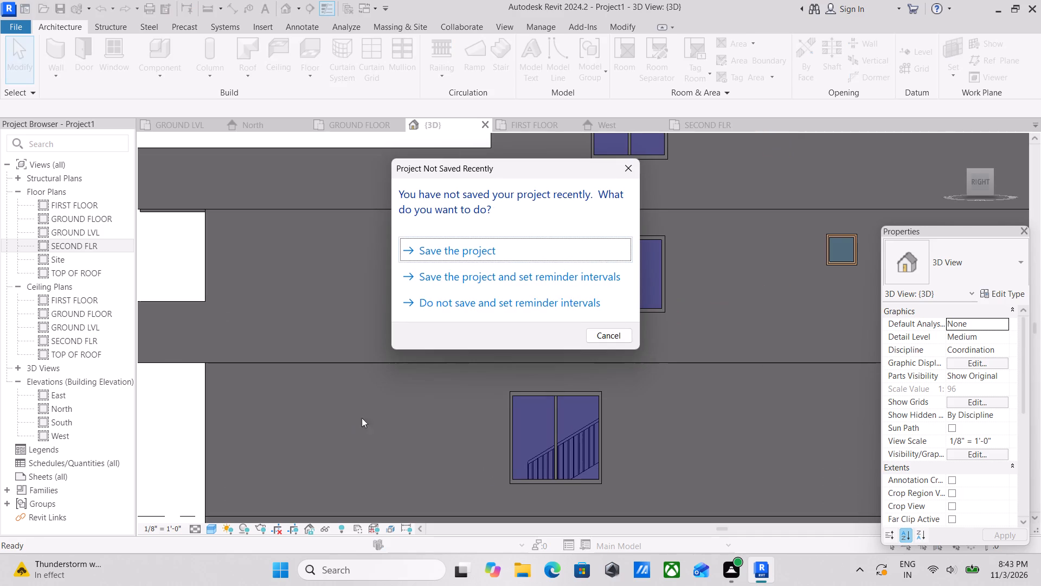
left_click(623, 164)
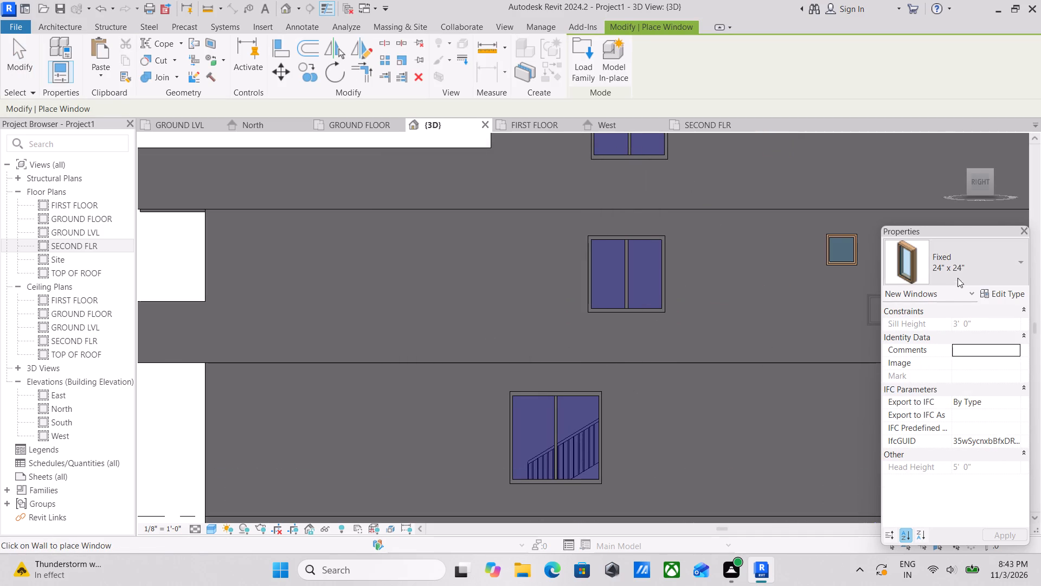
key("Escape")
type("wn")
left_click(1022, 258)
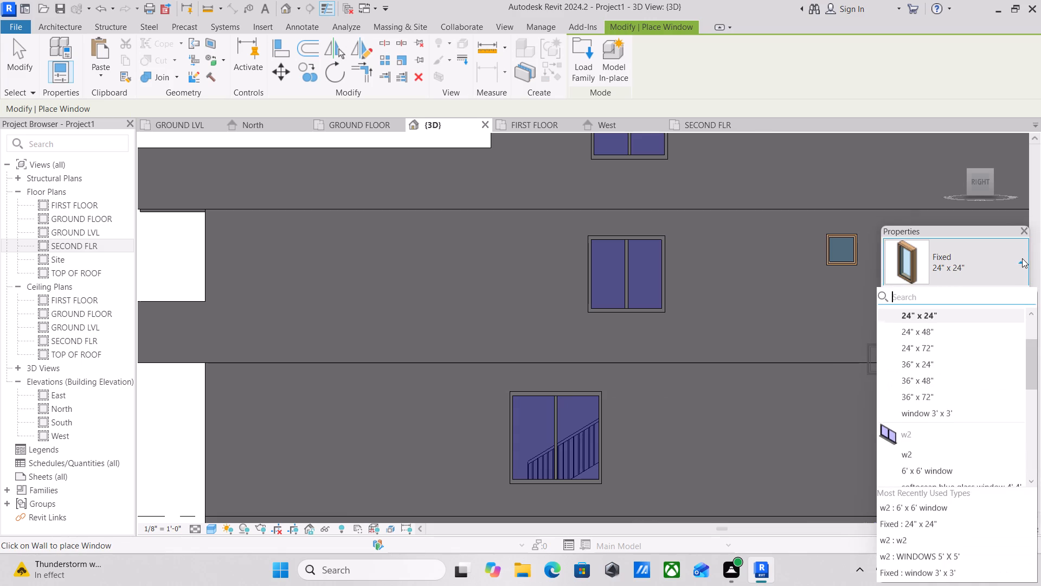
scroll(934, 466, "down", 2)
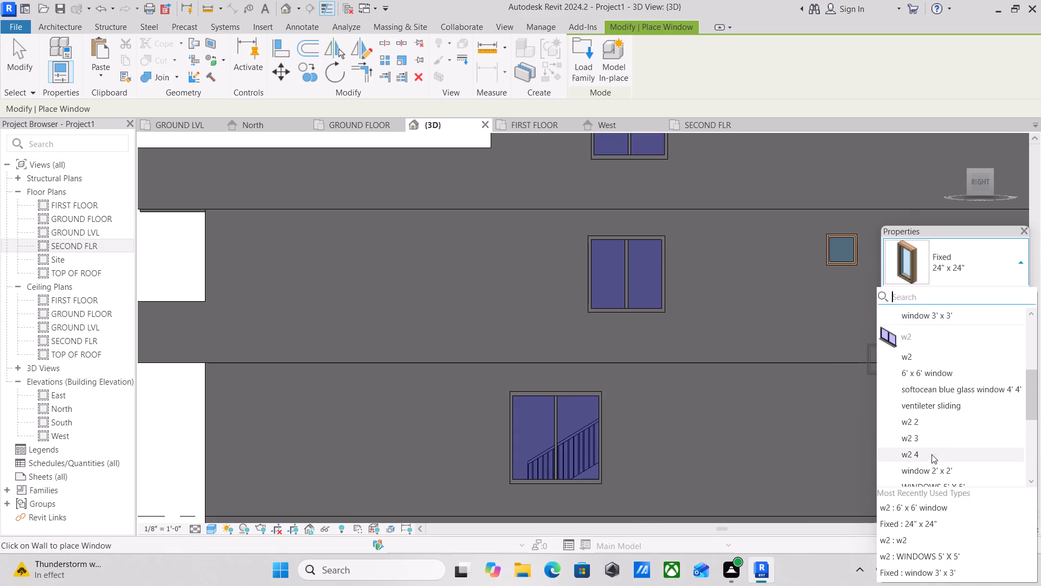
scroll(931, 463, "down", 1)
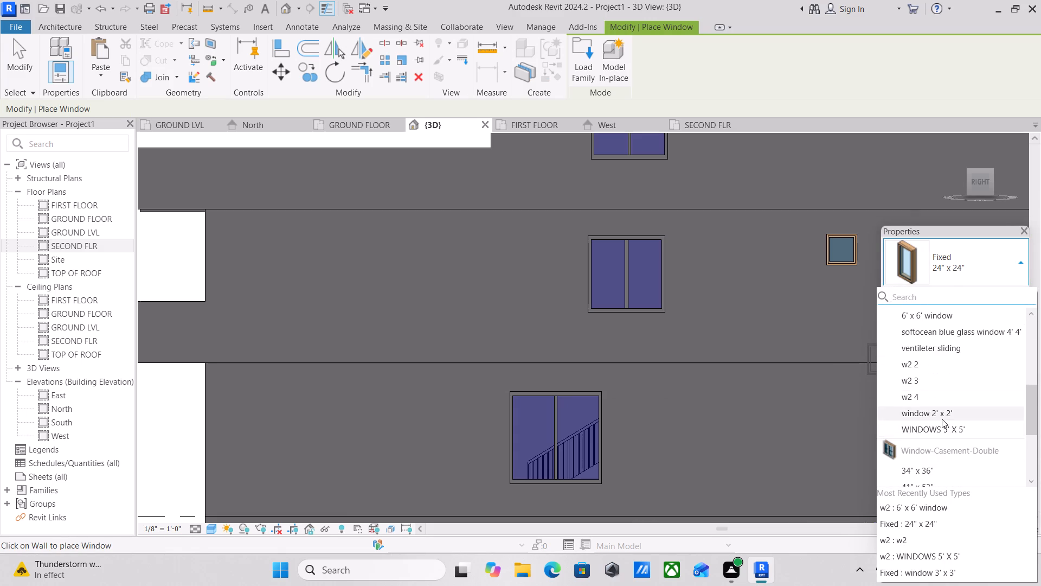
left_click(942, 419)
left_click(1004, 271)
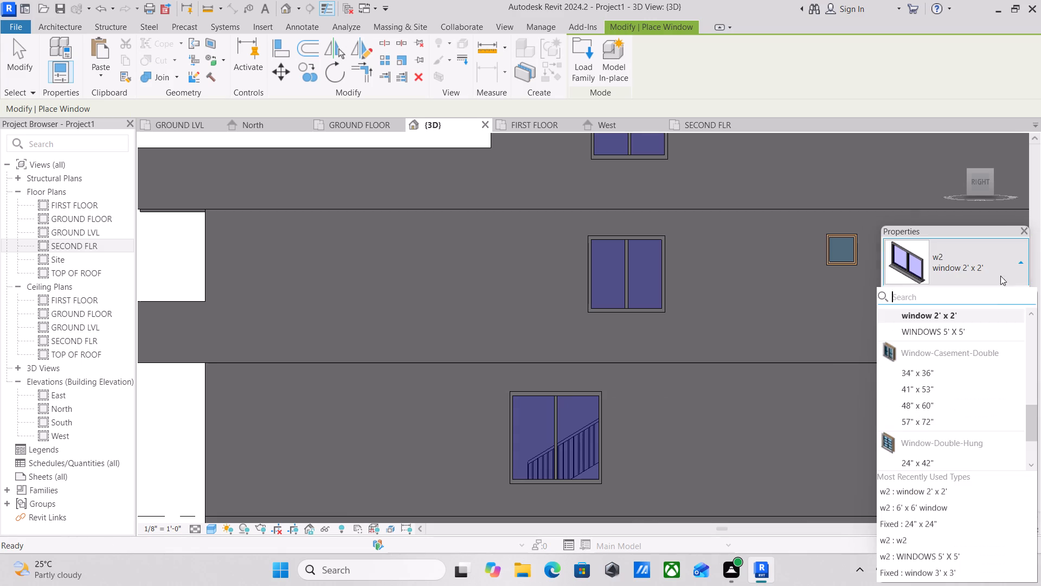
scroll(917, 459, "down", 2)
scroll(944, 379, "up", 2)
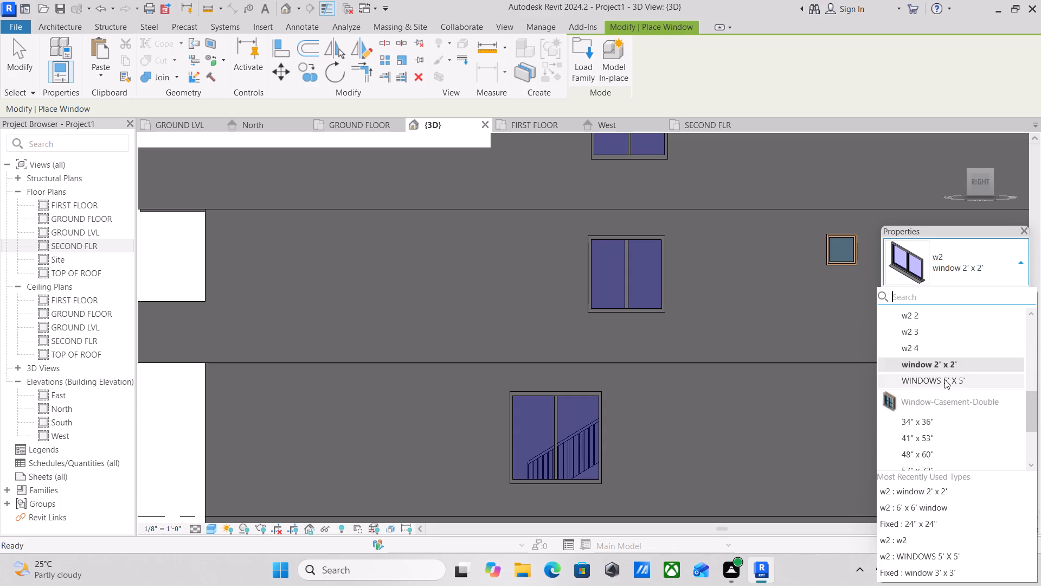
scroll(942, 379, "up", 1)
left_click(939, 429)
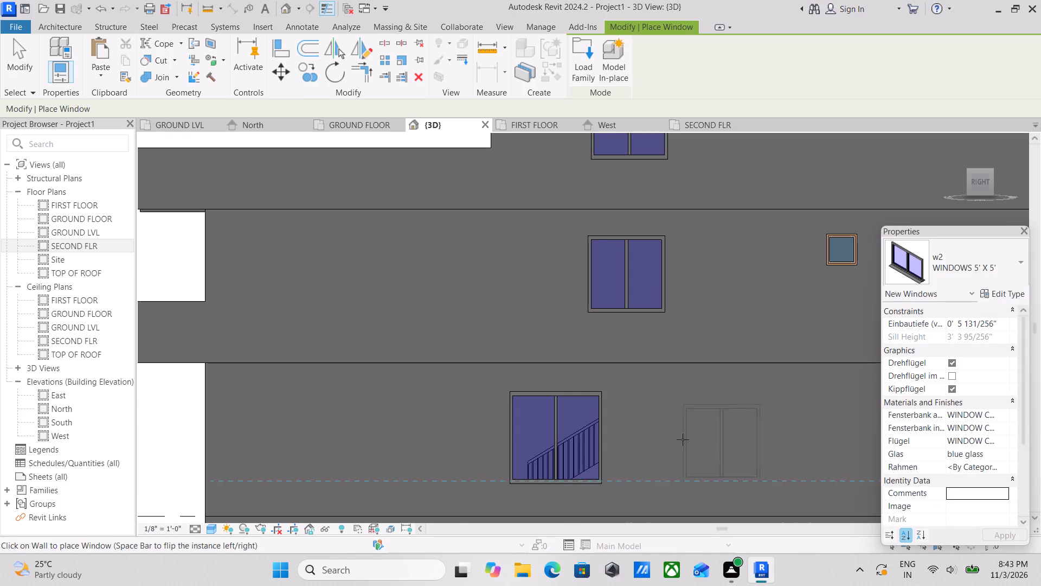
scroll(656, 436, "down", 2)
middle_click_drag(621, 430, 759, 322)
scroll(566, 299, "up", 3)
scroll(598, 333, "down", 1)
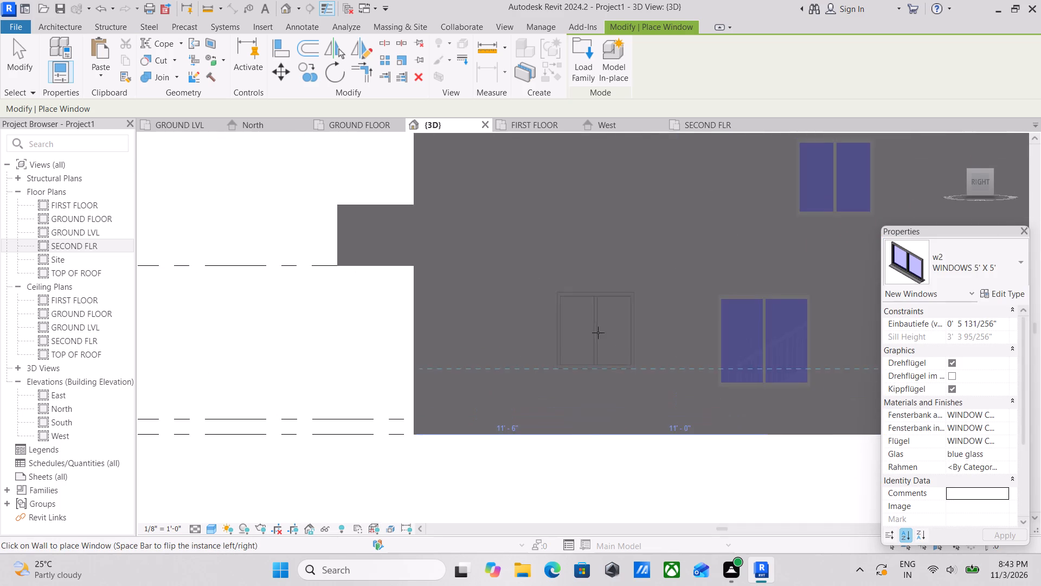
middle_click_drag(597, 333, 711, 395)
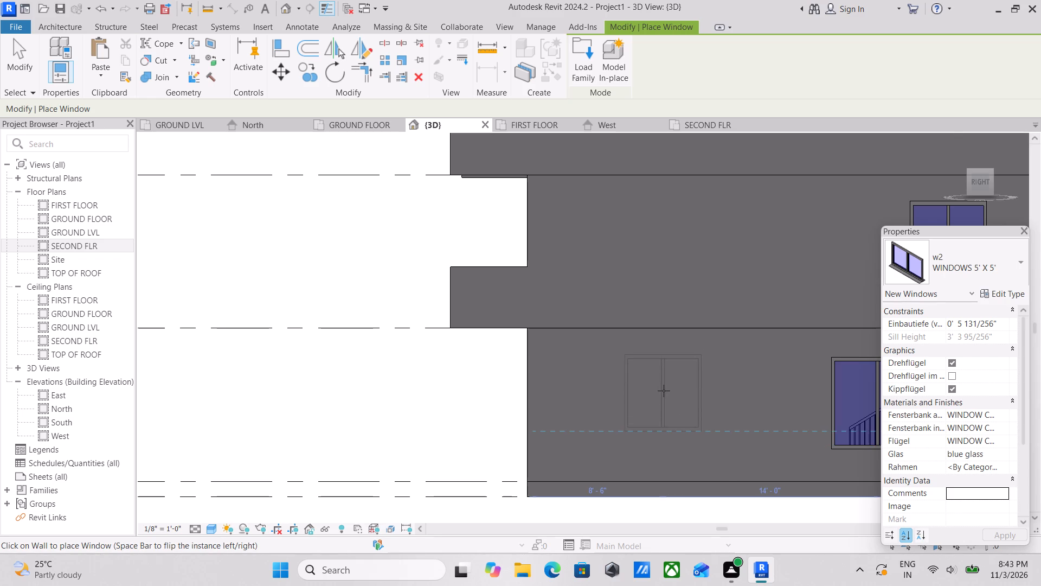
left_click(664, 391)
scroll(714, 391, "down", 2)
middle_click_drag(714, 391, 705, 406)
key("Escape")
scroll(727, 386, "down", 3)
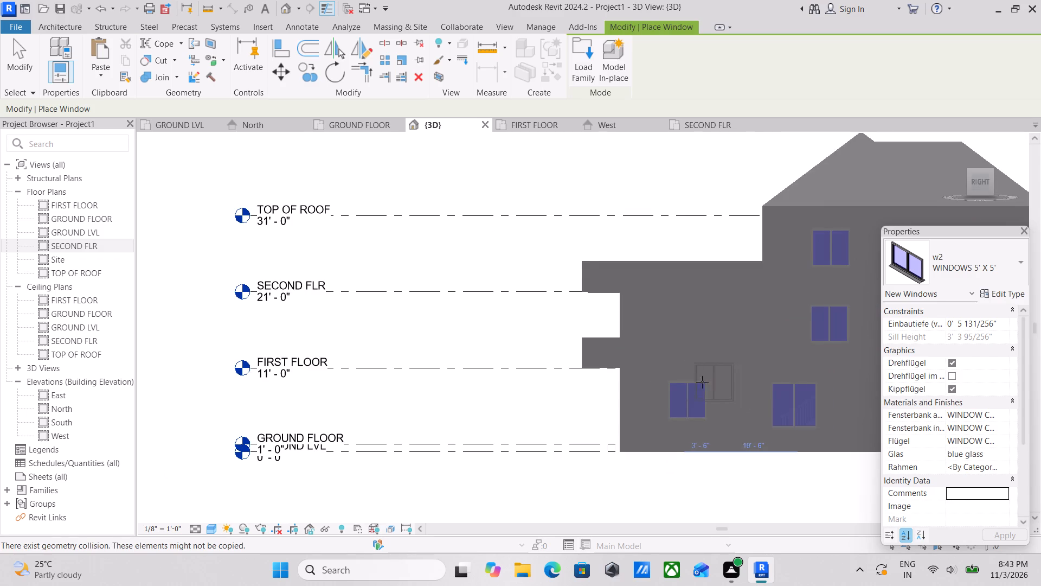
key("Escape")
Examine the house's right side from several angles, including the roof, balconies and the windows on all three storeys.
scroll(654, 352, "up", 4)
middle_click_drag(651, 350, 553, 405)
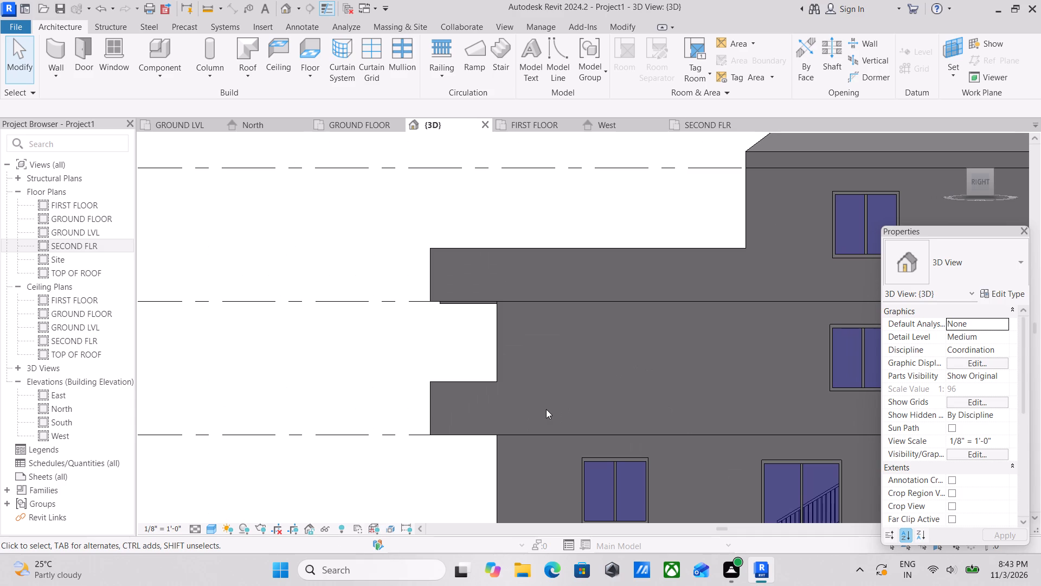
scroll(673, 294, "down", 2)
middle_click_drag(669, 296, 592, 304)
scroll(639, 279, "down", 1)
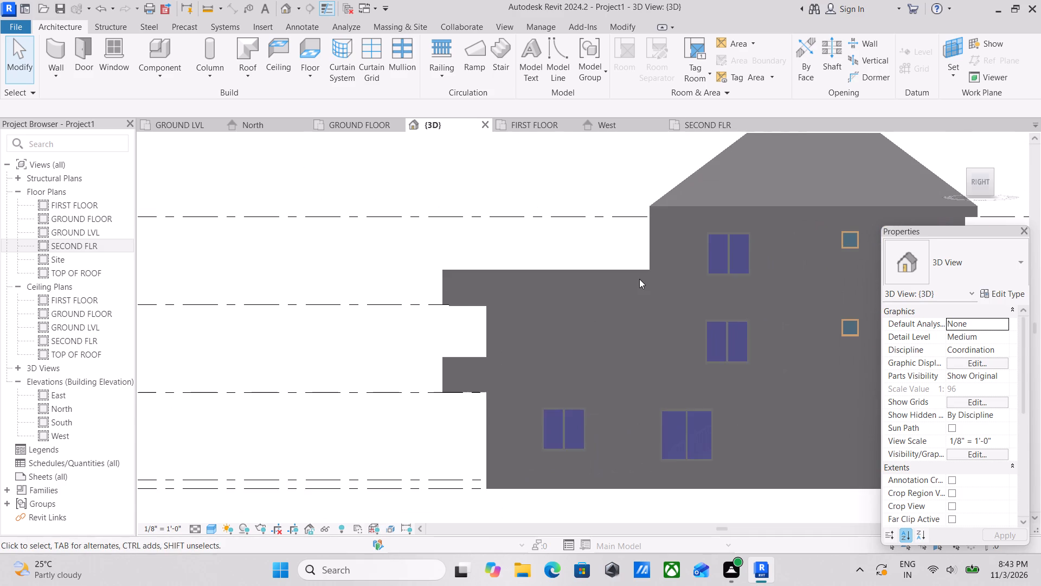
middle_click_drag(634, 276, 597, 352, "shift")
scroll(634, 276, "down", 1, "shift")
scroll(659, 254, "up", 2)
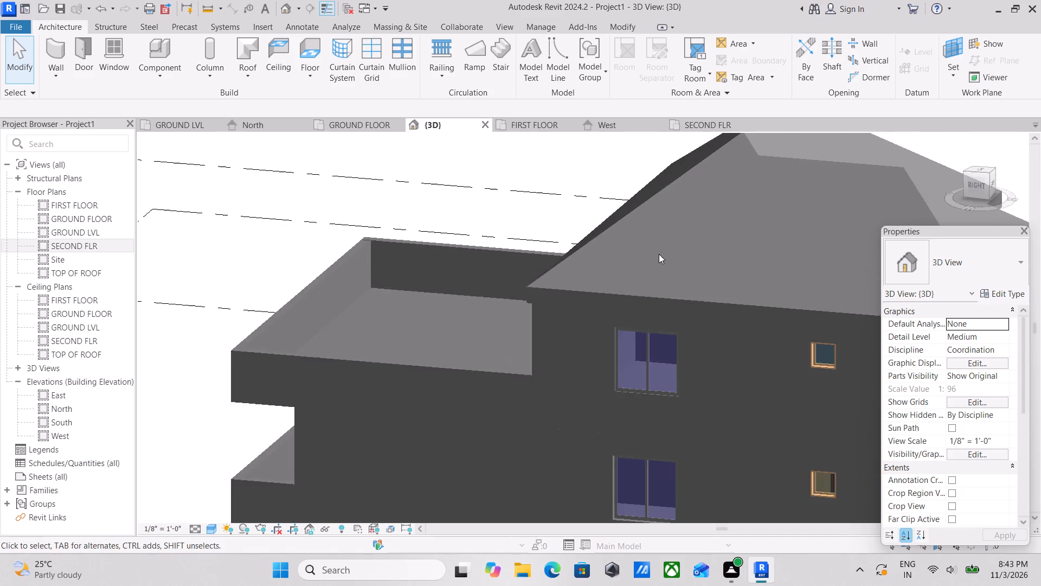
scroll(659, 254, "up", 4)
middle_click_drag(627, 281, 560, 239, "shift")
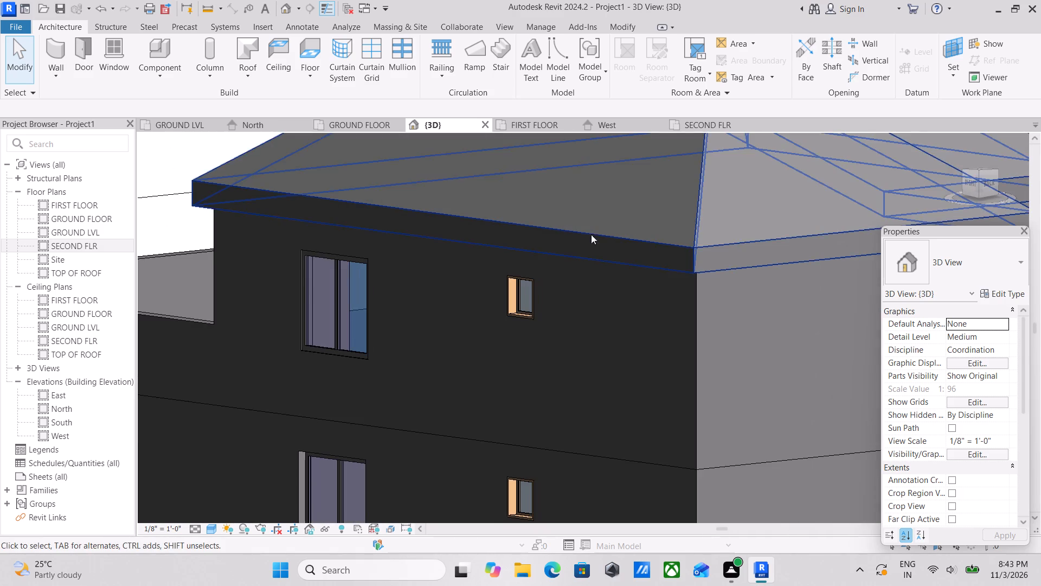
scroll(675, 252, "up", 2)
scroll(676, 254, "down", 3)
middle_click(676, 254, "shift")
scroll(675, 257, "down", 4)
scroll(601, 292, "down", 1)
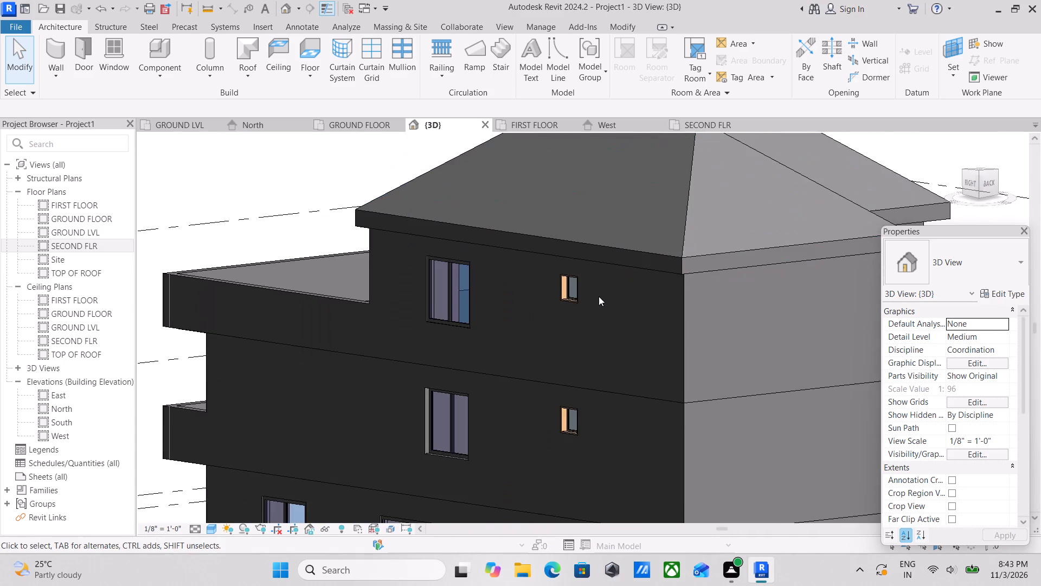
scroll(590, 305, "down", 3)
scroll(542, 298, "down", 1)
middle_click_drag(542, 298, 626, 292, "shift")
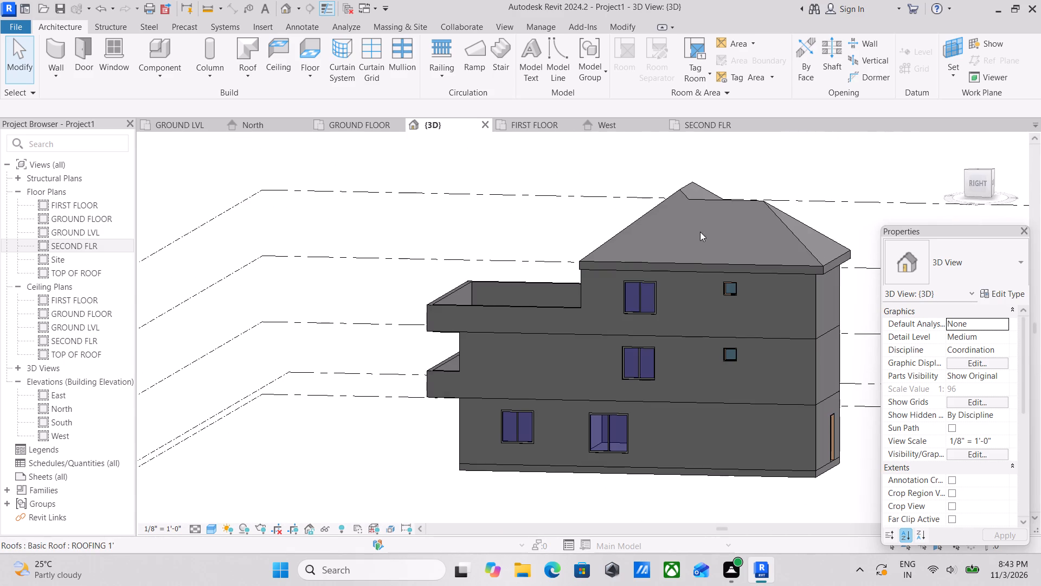
scroll(671, 248, "down", 1)
middle_click_drag(652, 258, 733, 239, "shift")
scroll(667, 353, "up", 5)
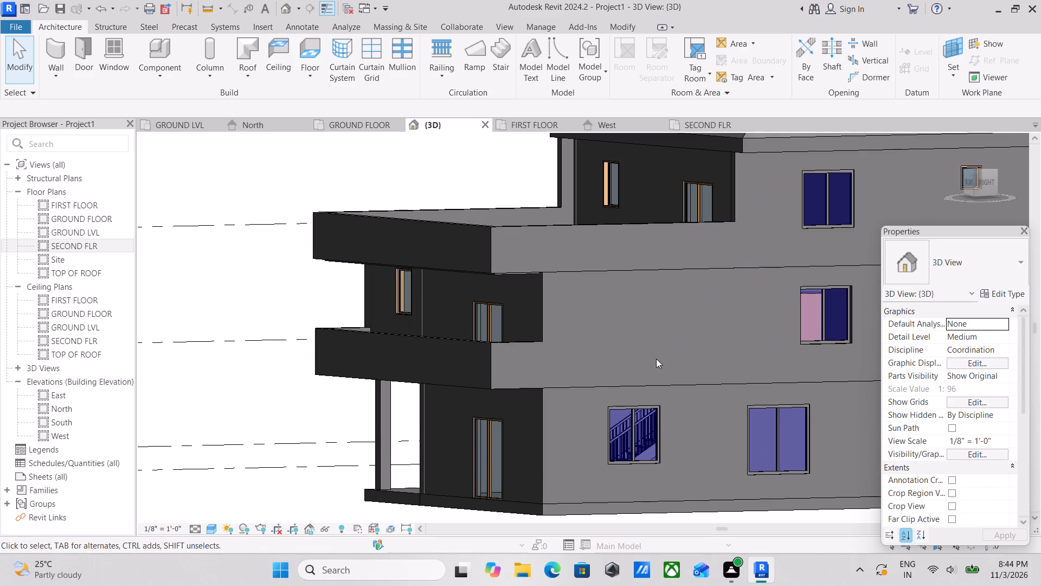
Create an in-place model in the Generic Models category named Generic Models 1, facing the house's right side.
left_click(989, 180)
scroll(757, 329, "up", 12)
scroll(579, 388, "up", 4)
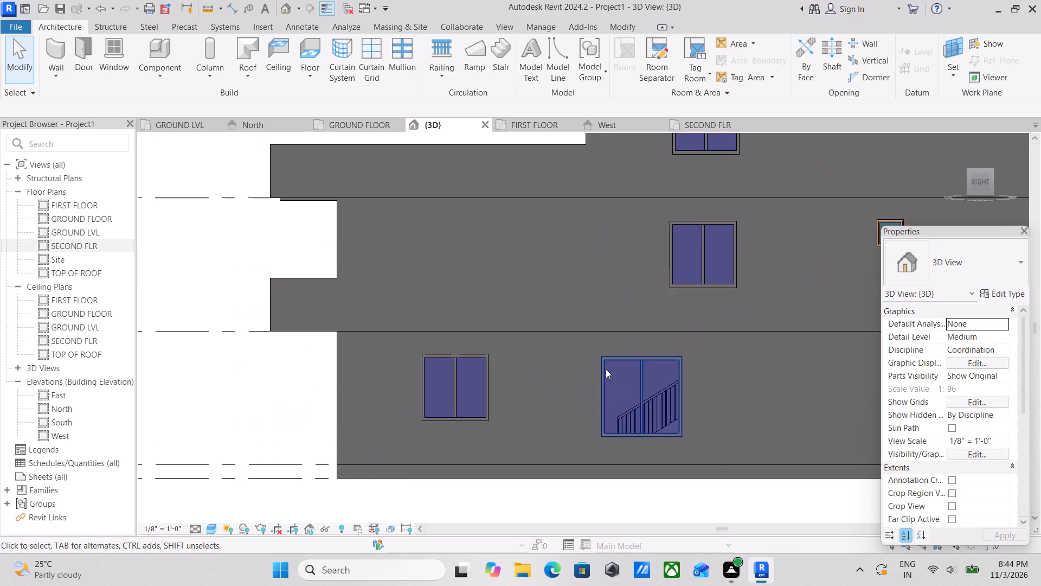
scroll(606, 369, "up", 1)
middle_click_drag(615, 365, 575, 384)
scroll(575, 384, "up", 1)
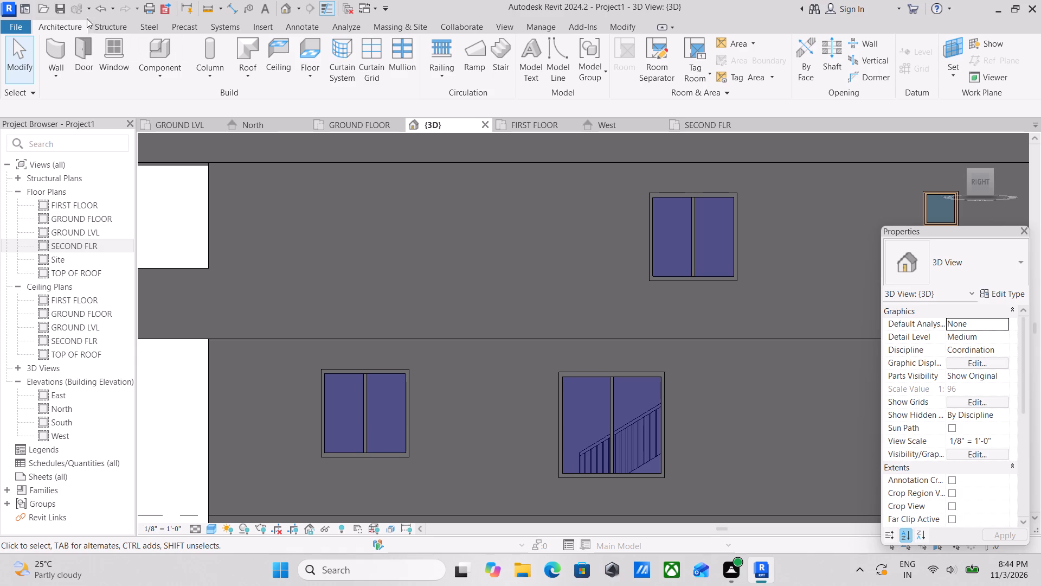
left_click(163, 78)
left_click(173, 123)
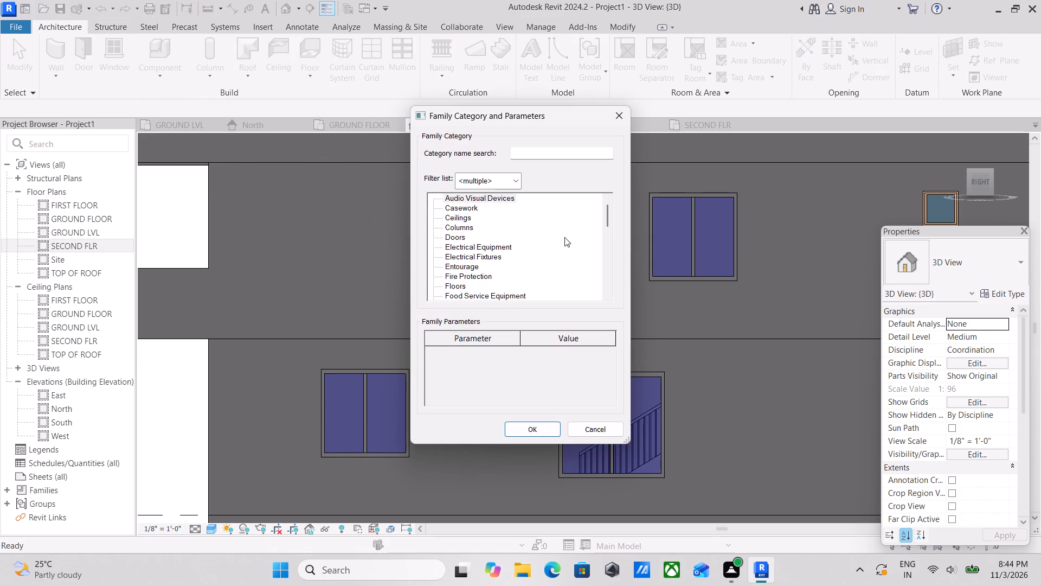
scroll(620, 240, "down", 3)
scroll(468, 234, "down", 2)
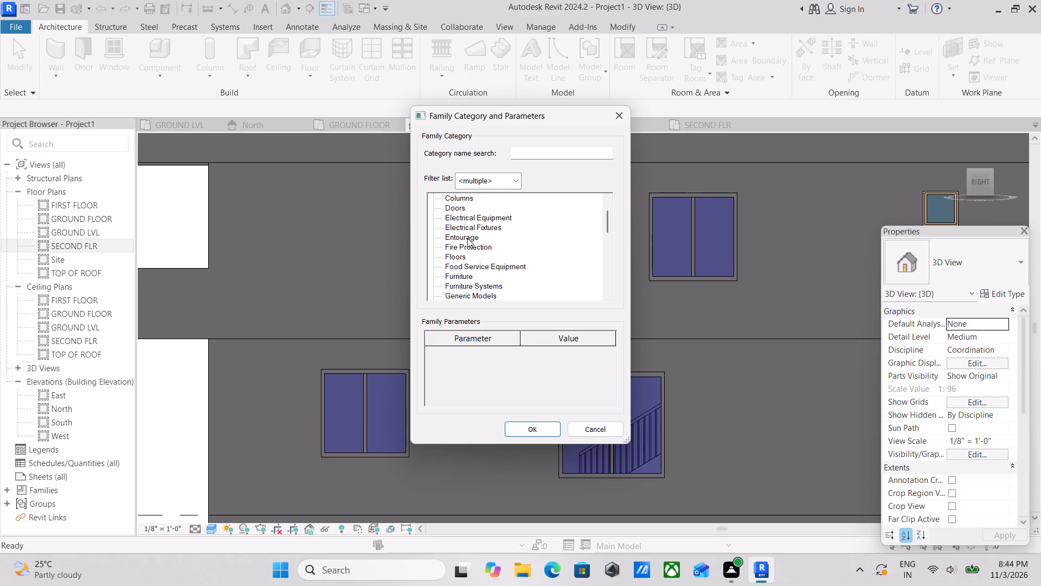
scroll(470, 257, "down", 2)
left_click(475, 279)
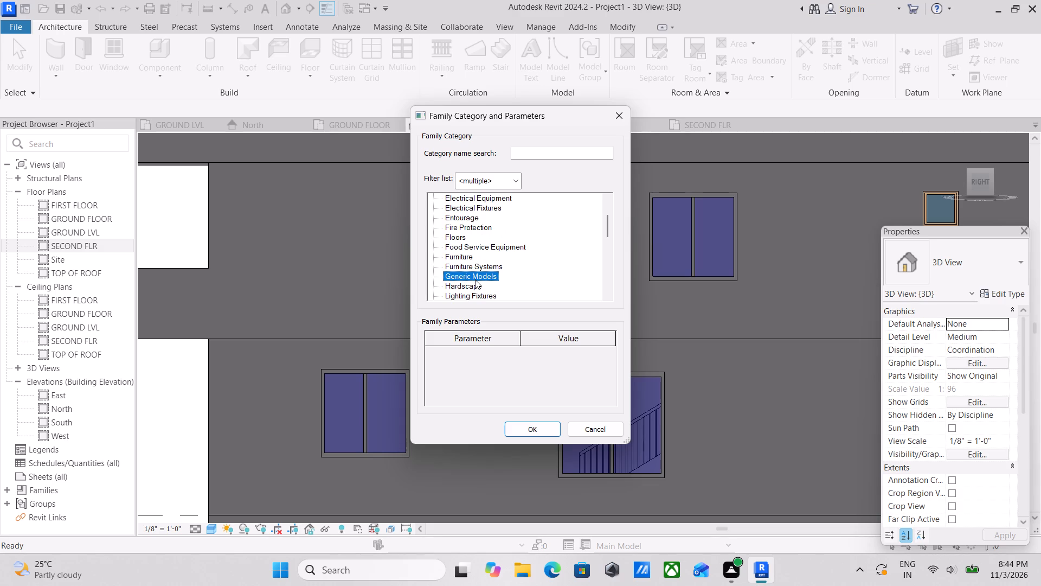
left_click(528, 428)
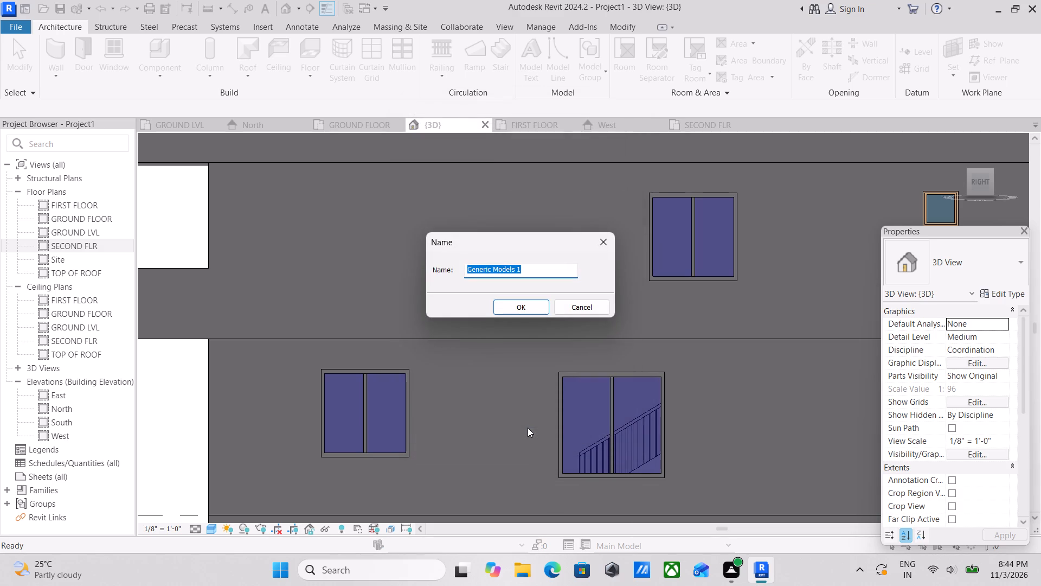
left_click(523, 306)
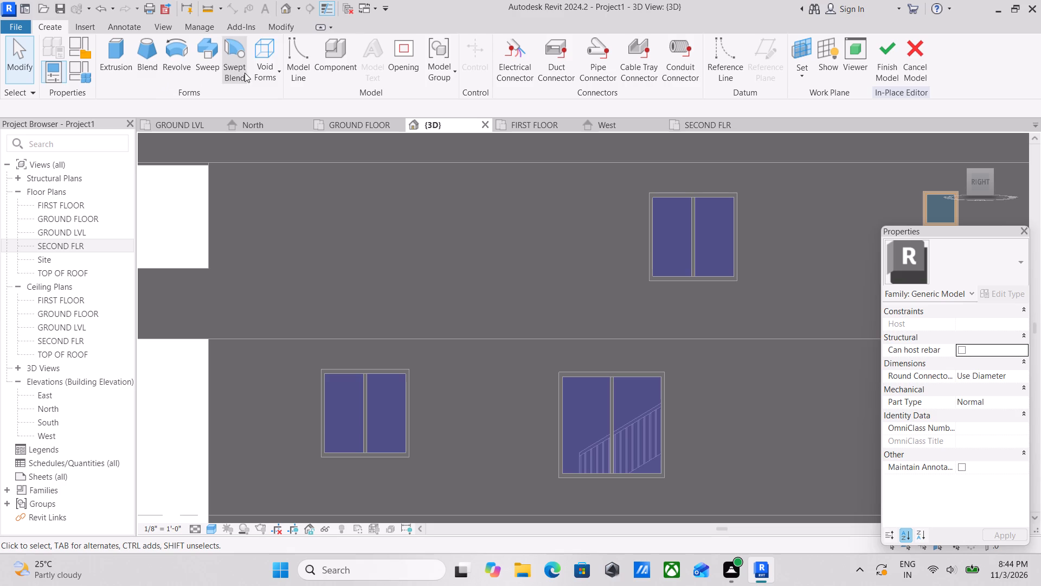
Set the work plane to the outer face of the first-floor right-side wall.
left_click(805, 74)
left_click(809, 126)
scroll(544, 345, "up", 3)
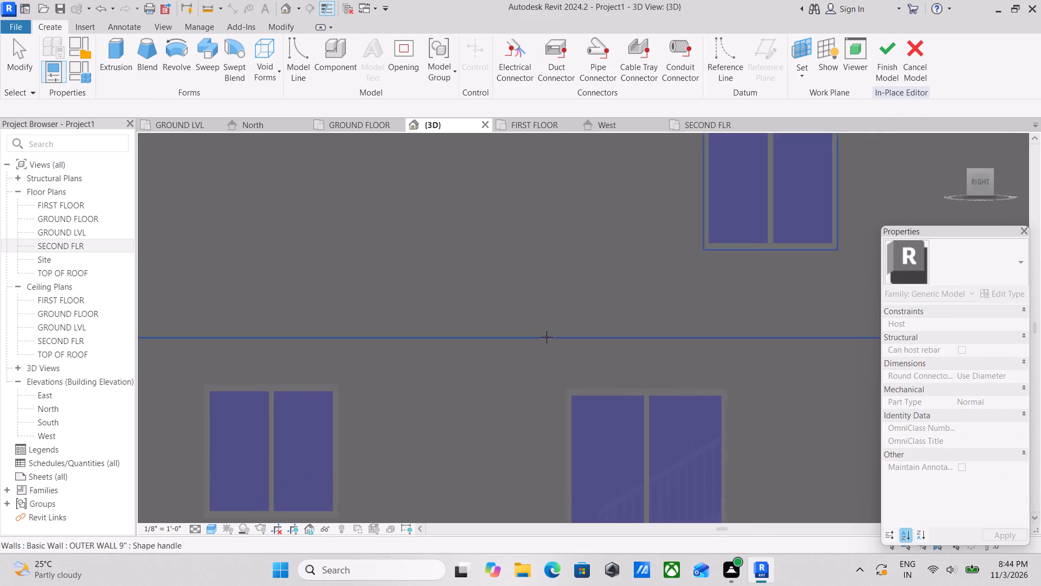
scroll(551, 331, "down", 4)
middle_click_drag(557, 339, 583, 317)
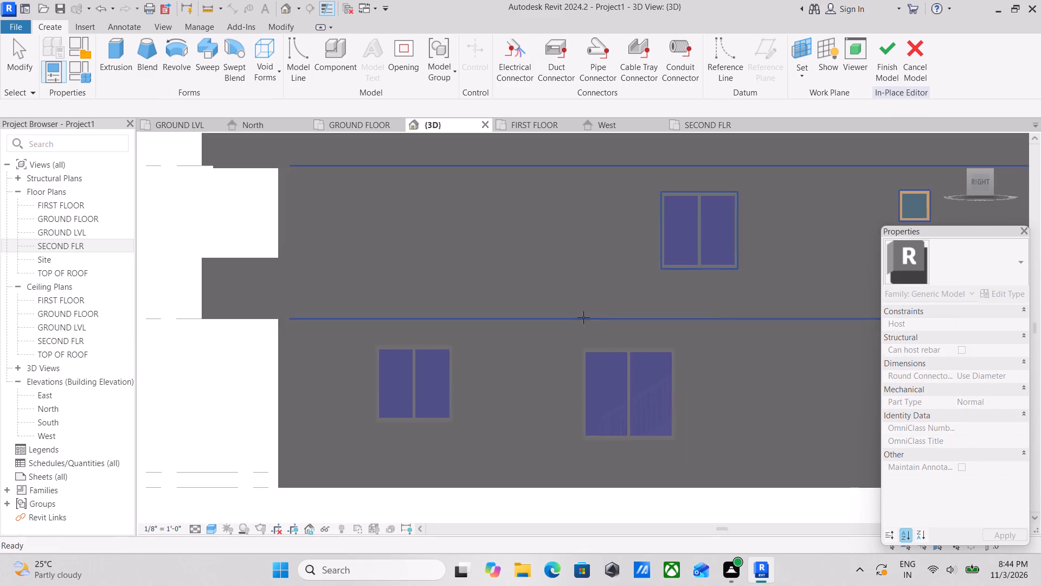
left_click(553, 316)
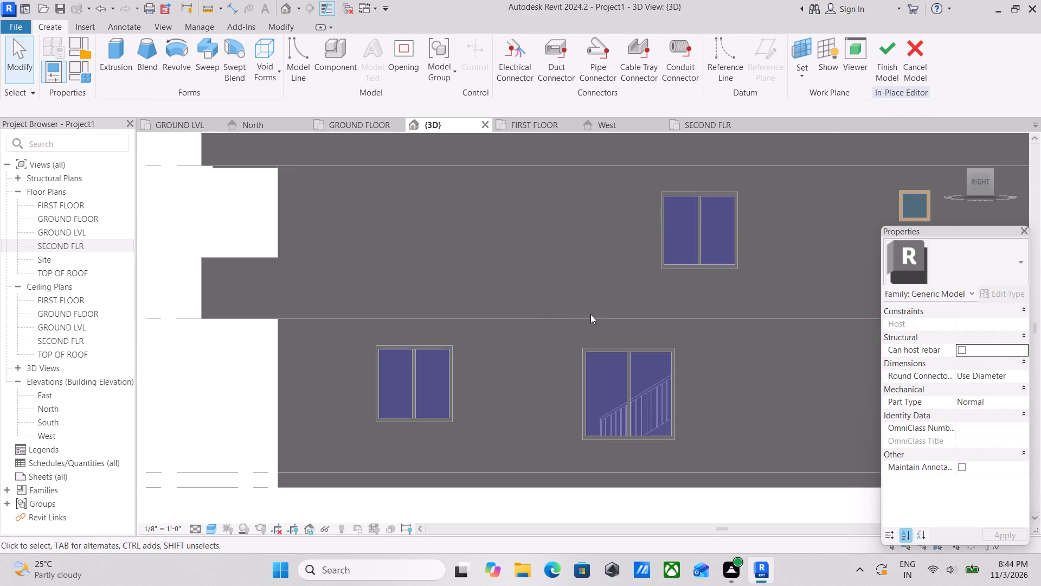
Start an extrusion for the in-place model on the right-side wall face.
scroll(590, 314, "up", 2)
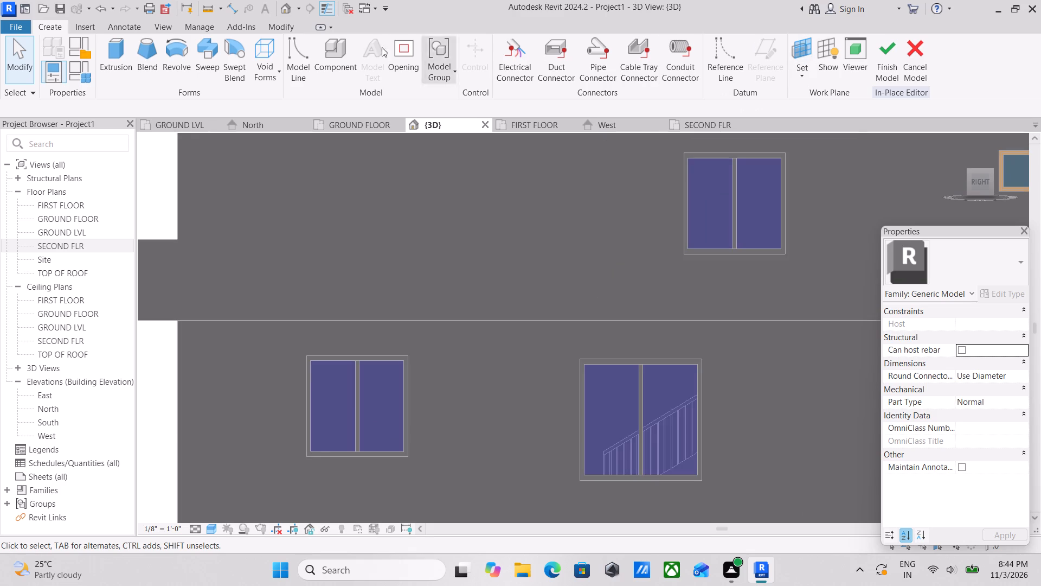
left_click(118, 56)
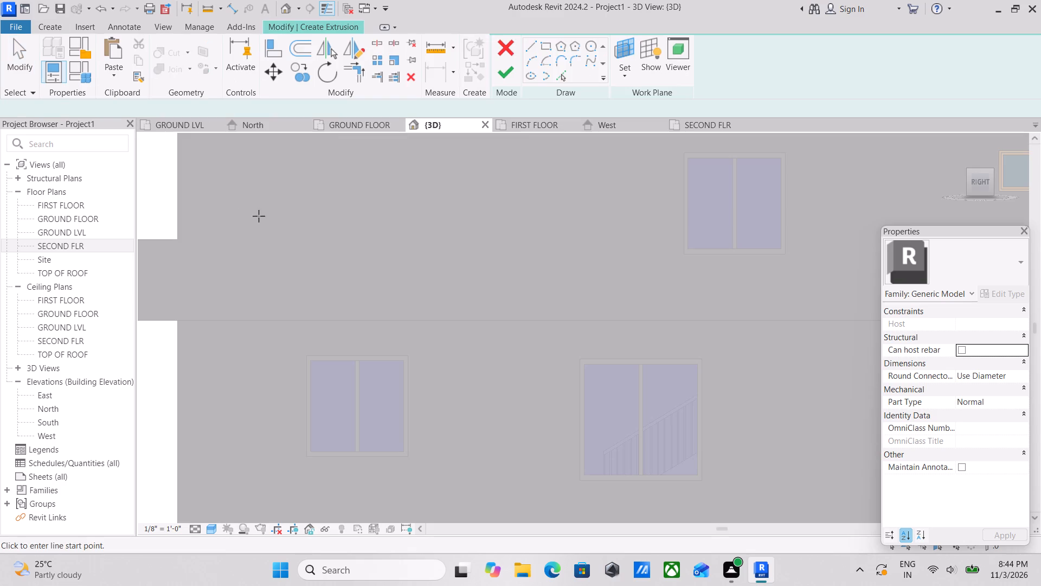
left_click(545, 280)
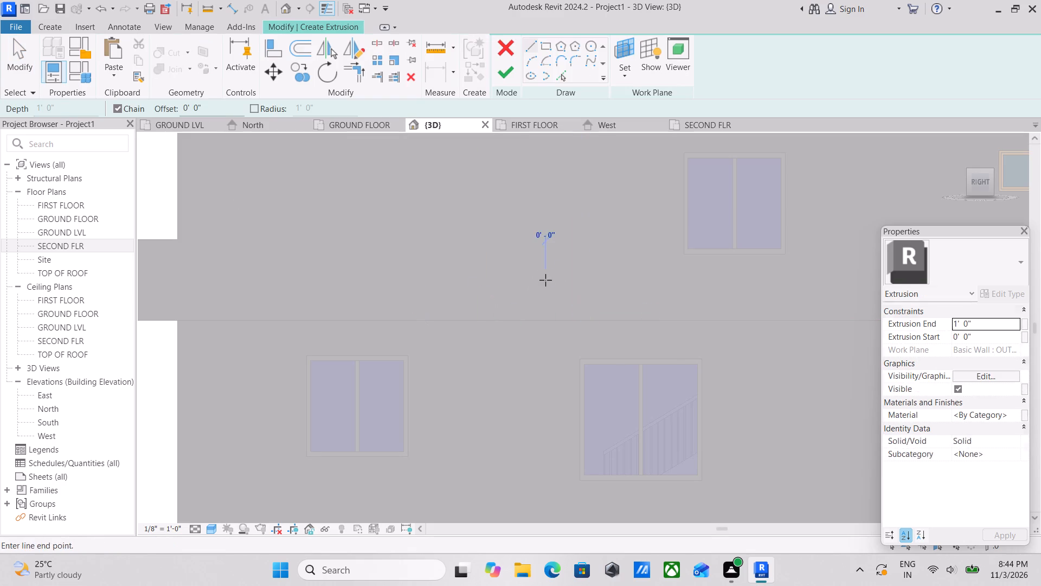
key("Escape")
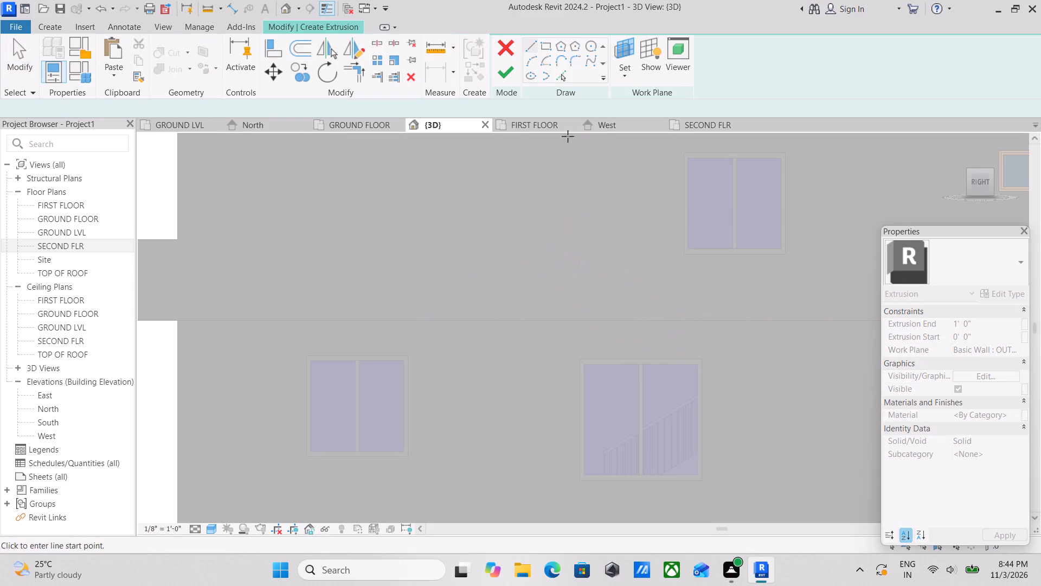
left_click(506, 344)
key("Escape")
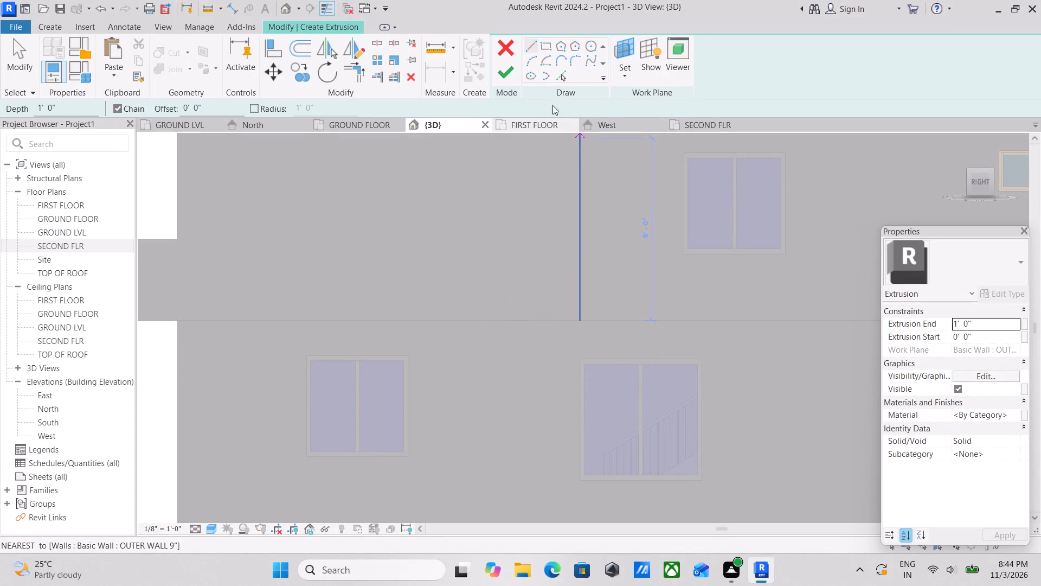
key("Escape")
Sketch a rectangle about 9' 10" by 1' 7" across the floor line above the ground floor's 6' x 6' window.
left_click(541, 41)
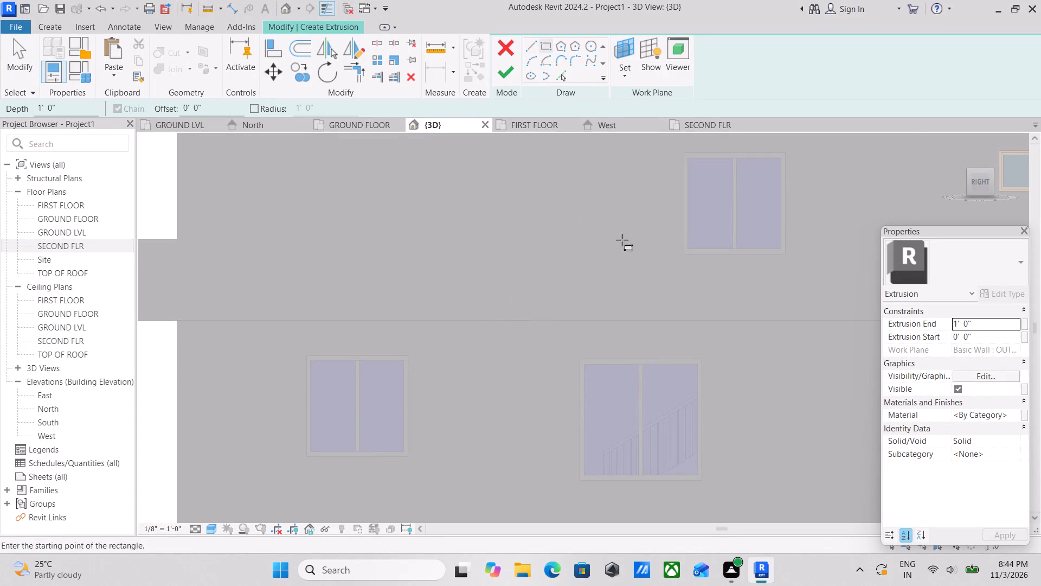
scroll(525, 333, "up", 2)
middle_click_drag(533, 317, 488, 336)
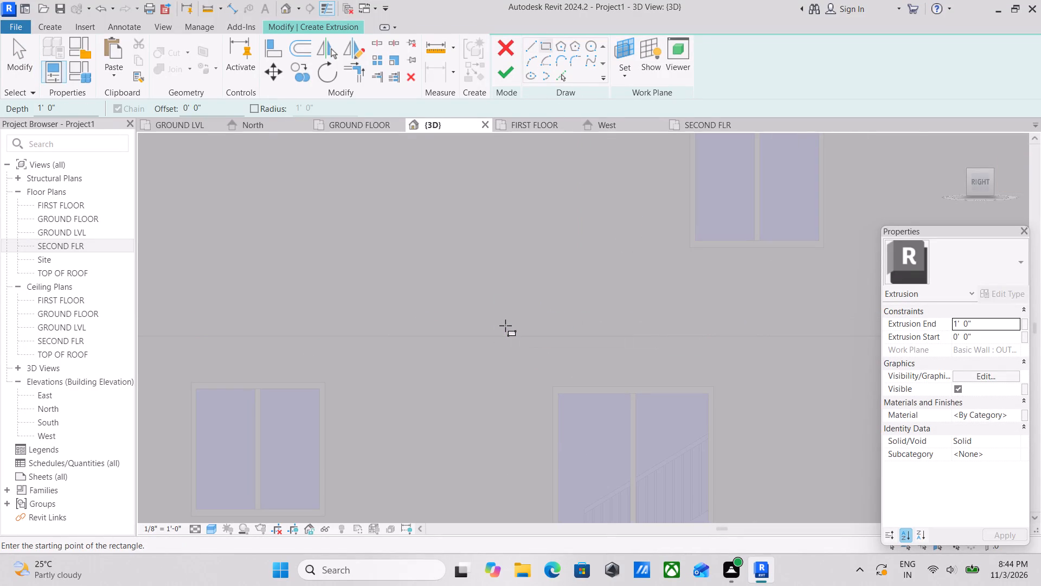
scroll(505, 327, "up", 2)
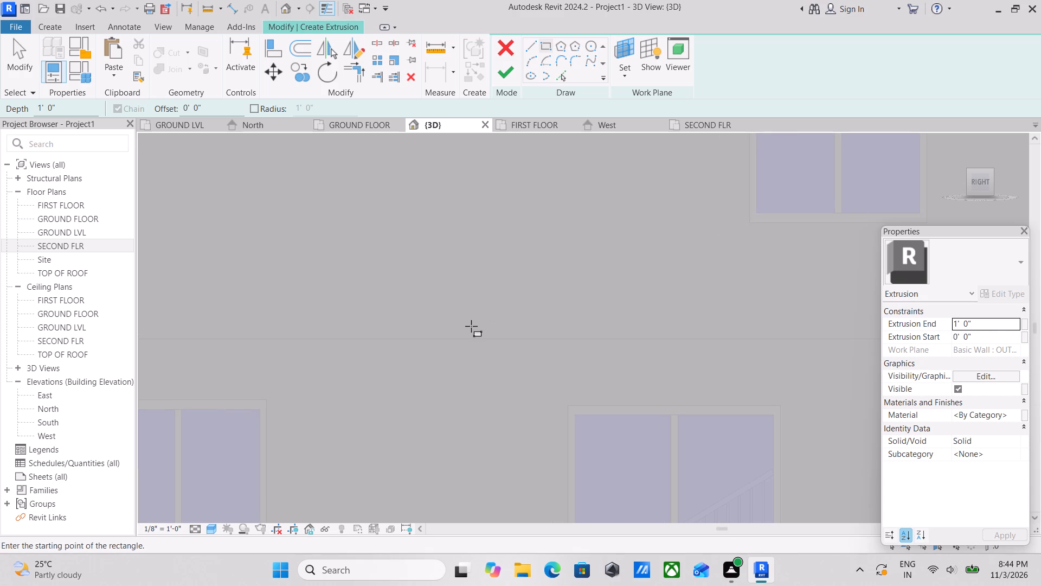
left_click(471, 320)
middle_click_drag(720, 367, 637, 354)
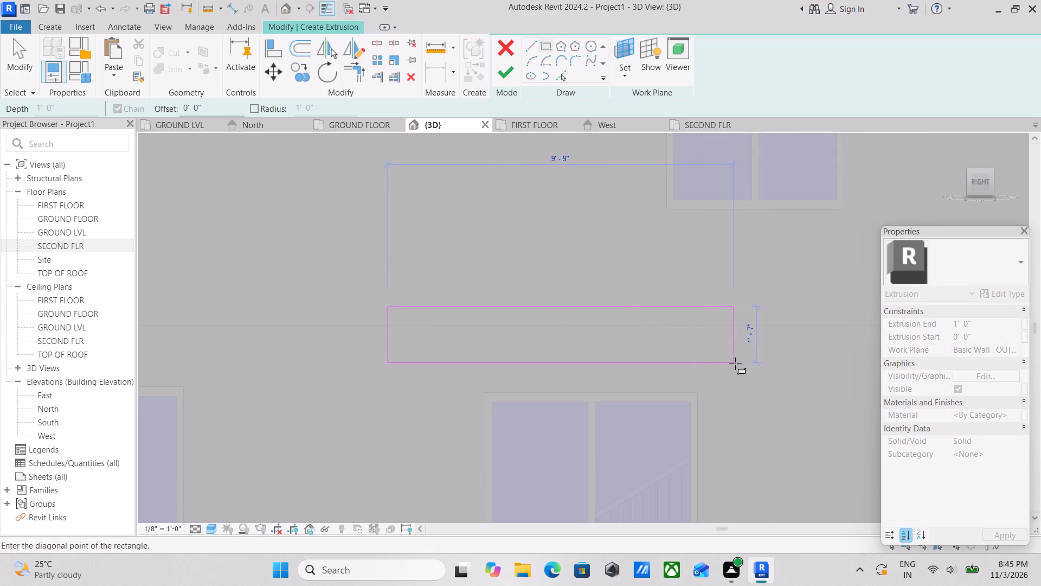
left_click(735, 364)
scroll(644, 240, "down", 2)
middle_click_drag(643, 263, 621, 270)
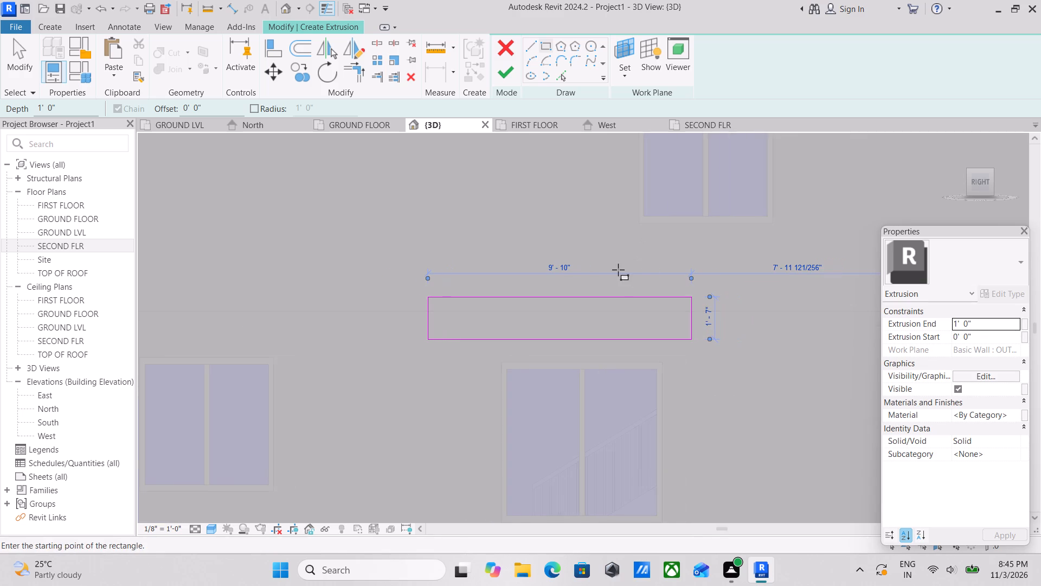
scroll(692, 341, "up", 2)
key("Escape")
key("Escape")
key("Escape")
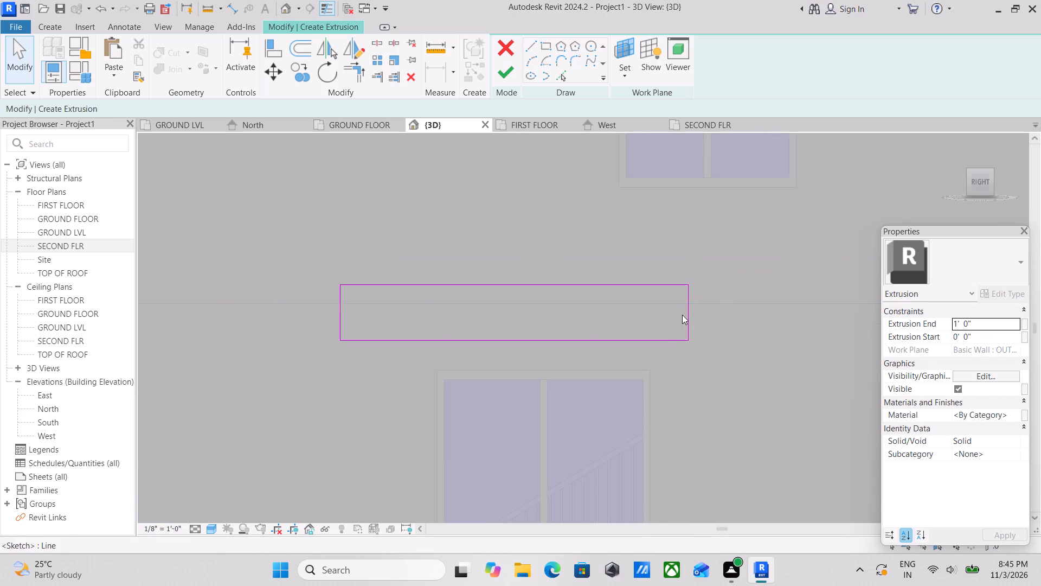
Set the rectangle's height to 2' by shifting its upper edge.
left_click(636, 342)
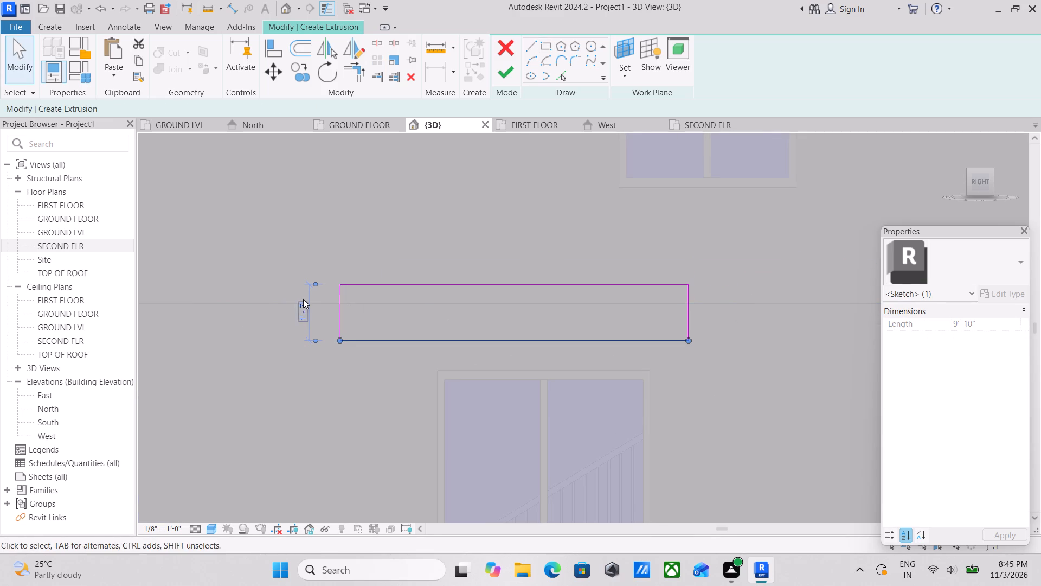
left_click(304, 301)
key("Escape")
left_click(399, 284)
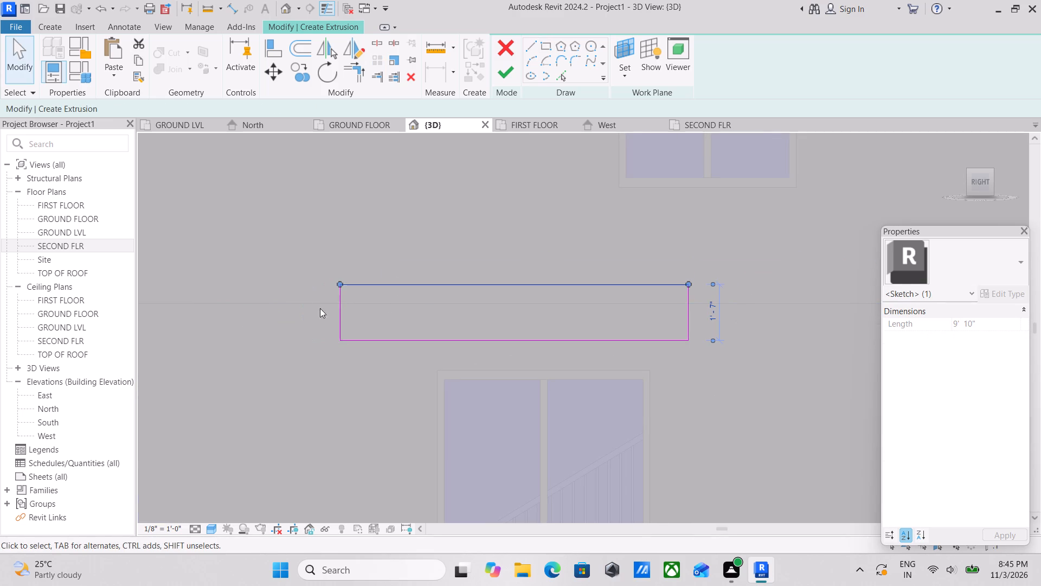
left_click(712, 320)
key("2")
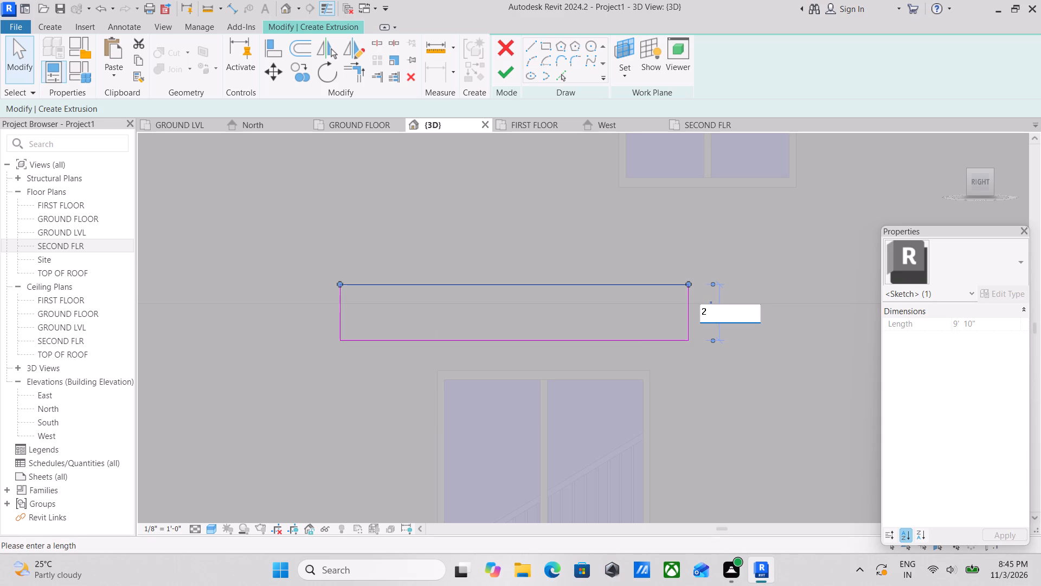
key("apostrophe")
key("Return")
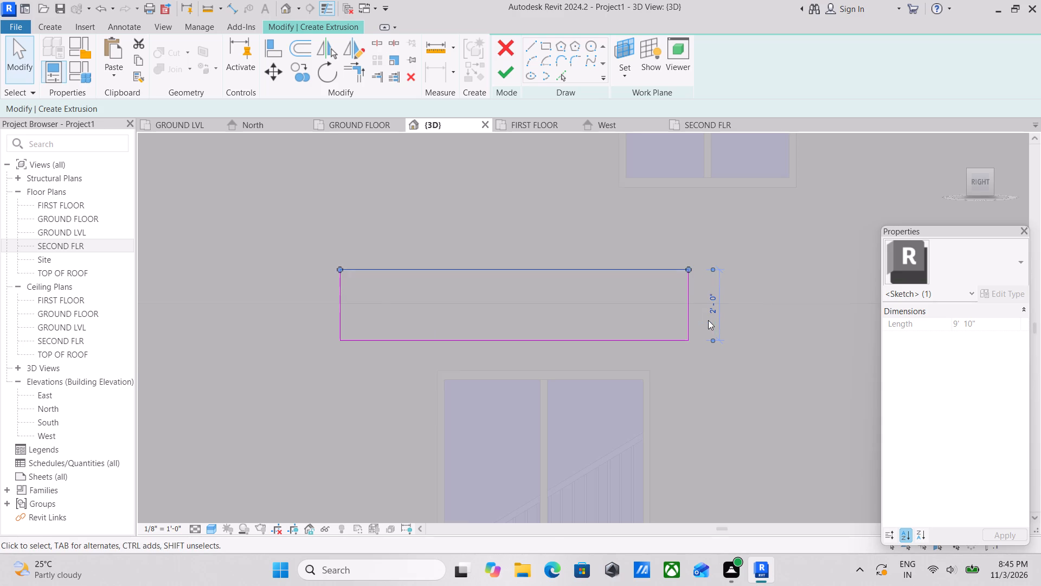
scroll(695, 320, "down", 3)
key("Escape")
Lengthen the rectangle to 12' 0" by moving its balcony-side edge.
scroll(455, 305, "up", 3)
left_click(433, 309)
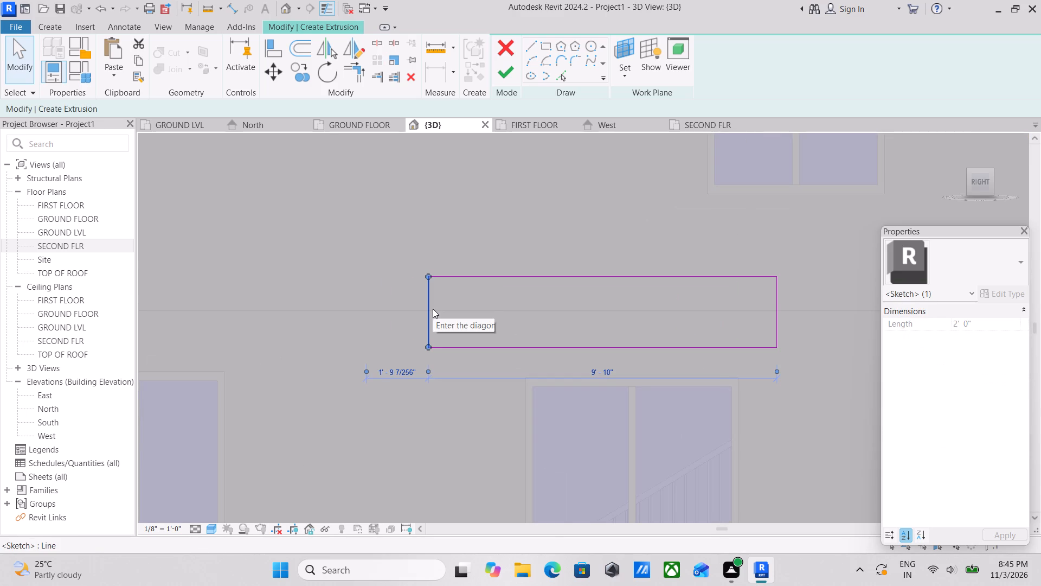
scroll(433, 309, "down", 2)
middle_click_drag(434, 310, 491, 320)
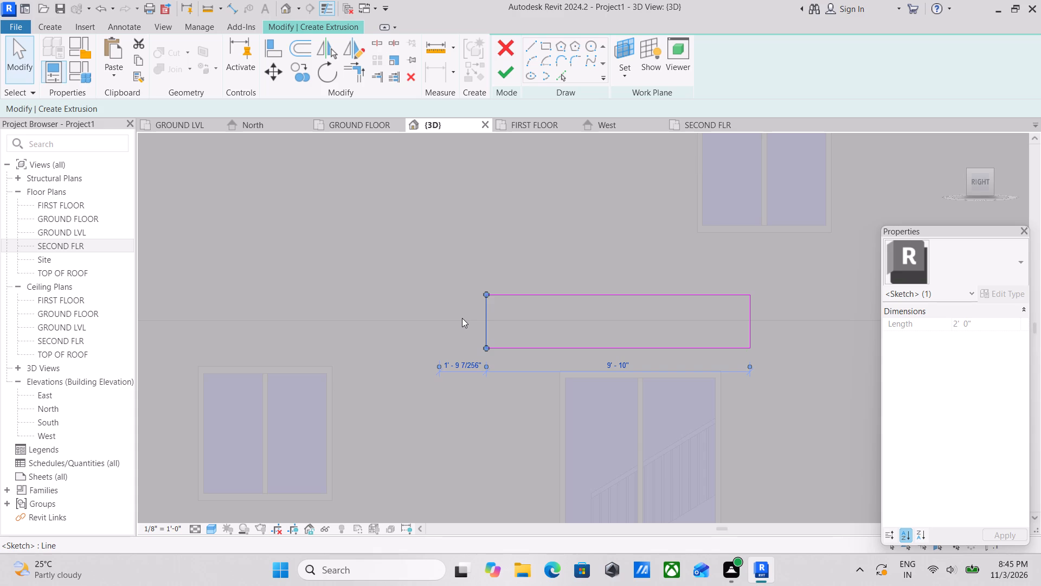
key("Left")
key("Left")
key("Left")
key("Left")
key("Left")
key("Left")
key("Left")
key("Left")
key("Left")
key("Left")
key("Left")
key("Left")
key("Left")
key("Left")
key("Left")
key("Left")
key("Left")
key("Left")
key("Left")
key("Left")
key("Left")
key("Left")
key("Left")
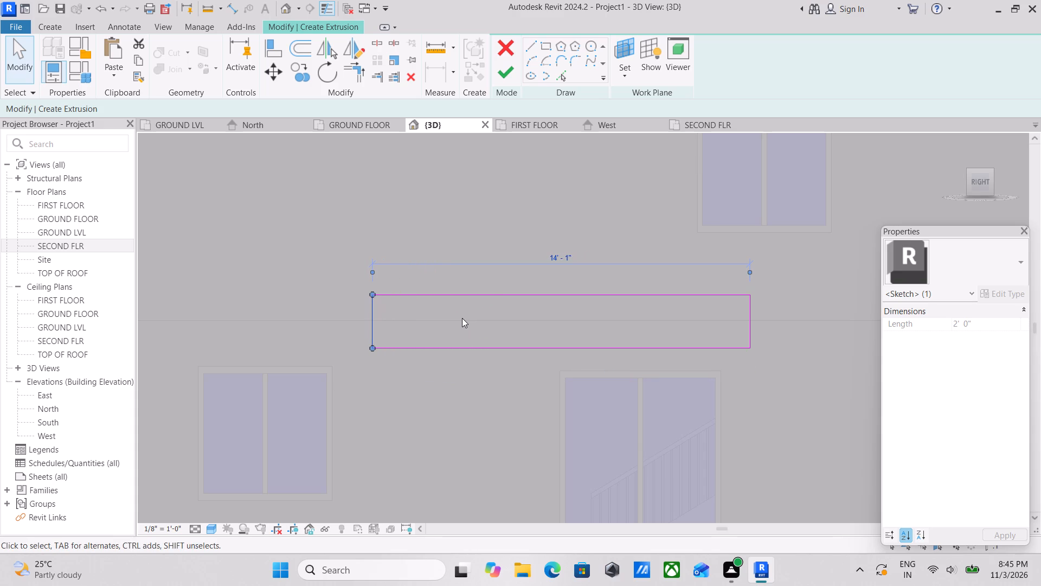
key("Right")
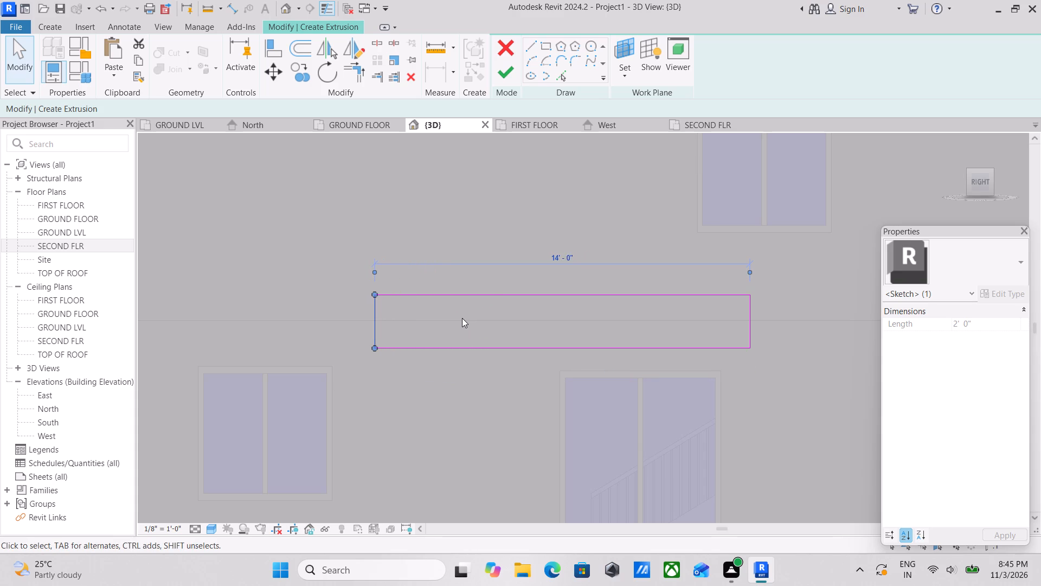
key("Right")
key("Right")
key("Right")
key("Right")
key("Right")
key("Right")
key("Right")
key("Right")
key("Right")
key("Right")
key("Right")
key("Right")
key("Right")
key("Right")
key("Right")
key("Right")
key("Right")
key("Right")
key("Right")
key("Right")
key("Right")
key("Right")
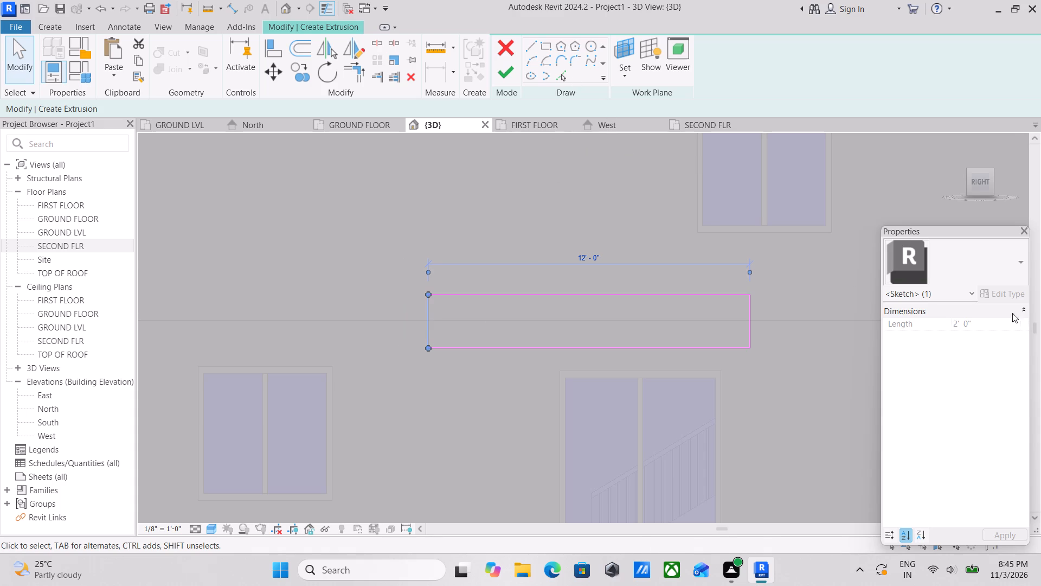
key("Escape")
Assign the OUTER WALL 9" material to the extrusion.
scroll(640, 324, "down", 2)
scroll(1040, 425, "down", 1)
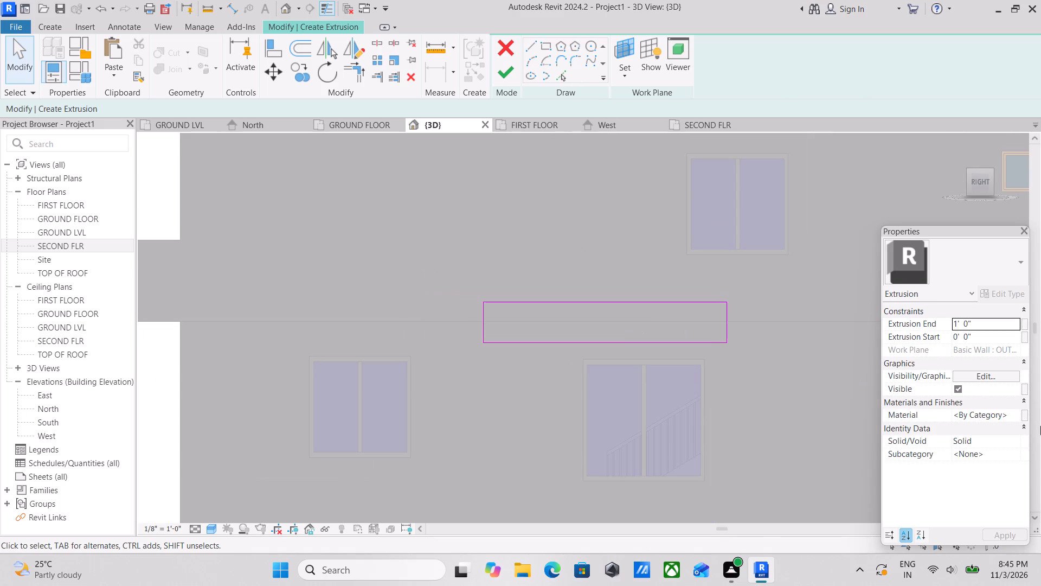
left_click(1012, 415)
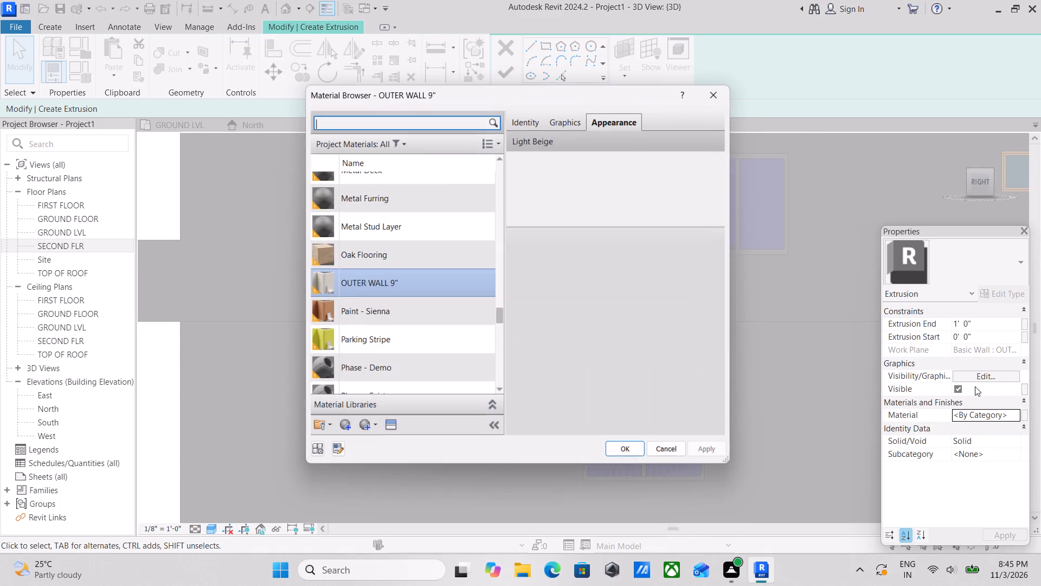
left_click(631, 445)
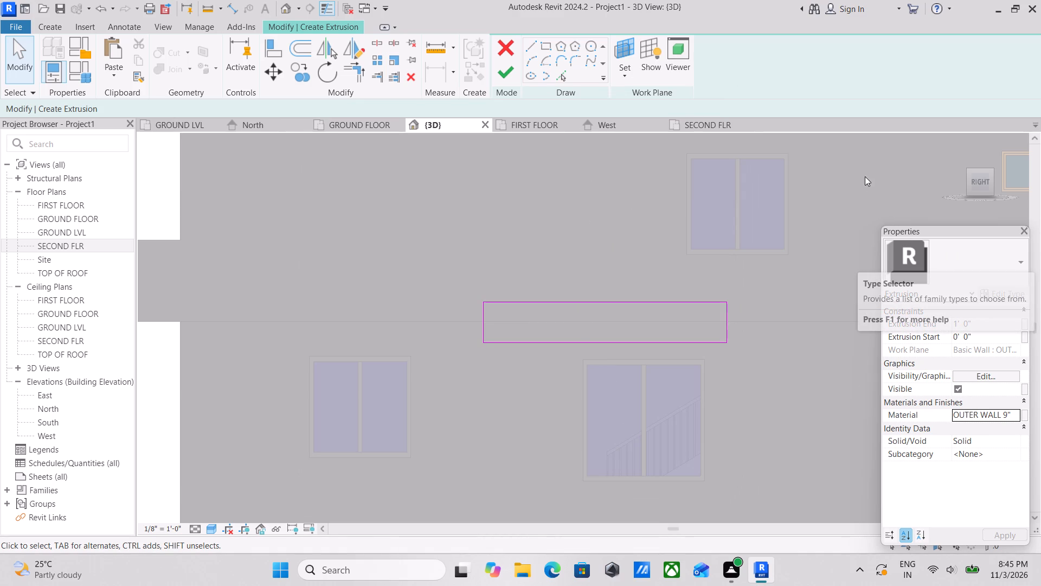
Finish the extrusion sketch with a 1' 0" depth and complete the in-place model.
left_click(511, 79)
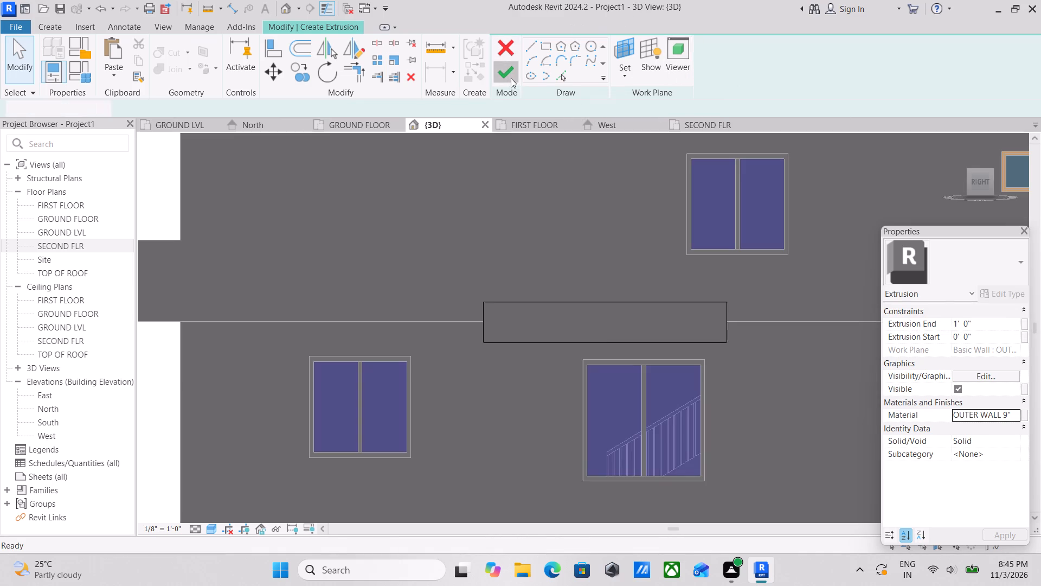
scroll(546, 293, "down", 3)
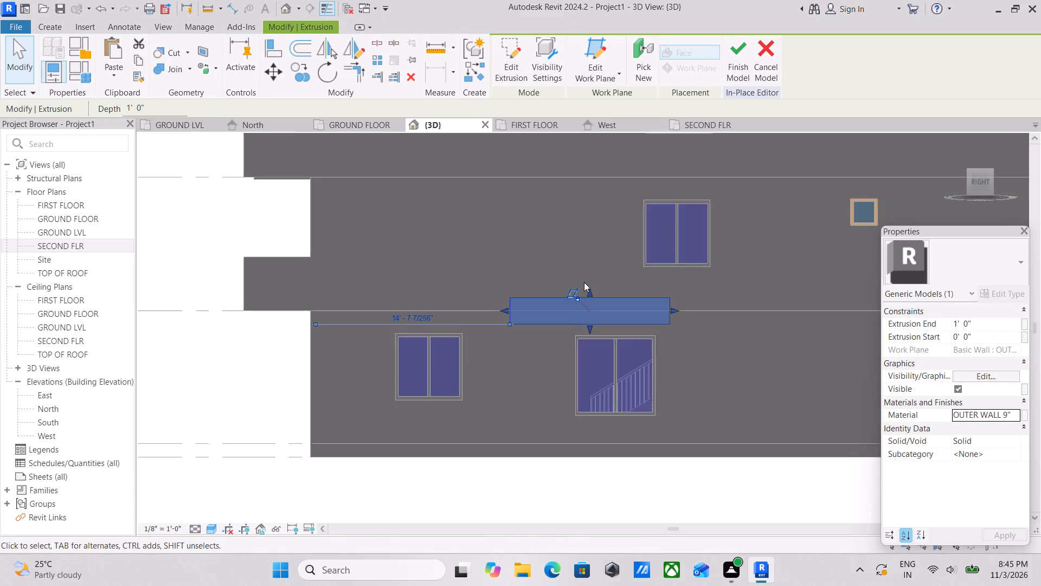
scroll(584, 282, "up", 2)
scroll(590, 277, "down", 2)
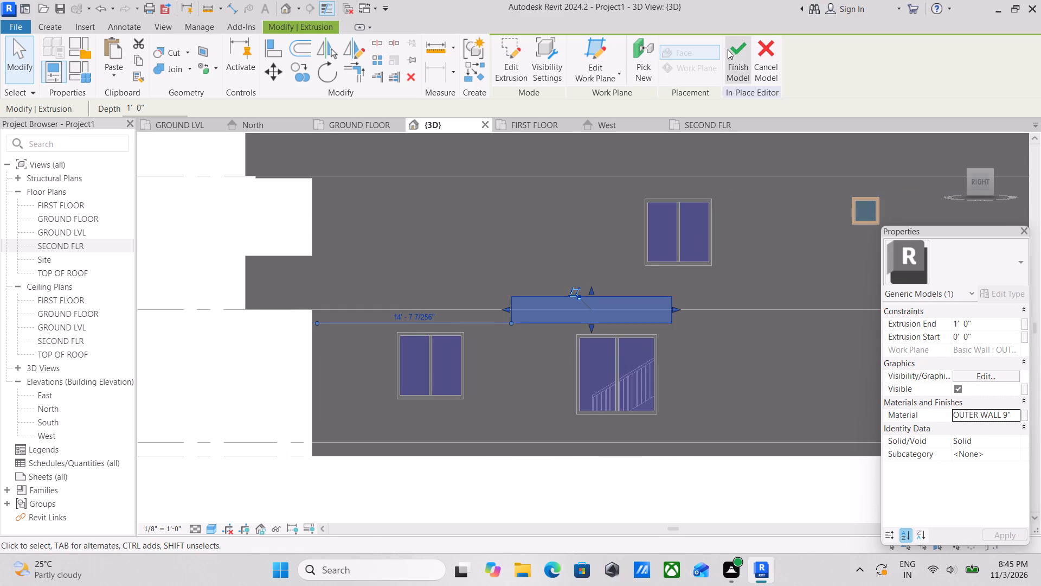
left_click(730, 49)
Stretch the band's end away from the balconies along the floor line until it passes just beyond the small first-floor window.
scroll(654, 311, "up", 1)
scroll(670, 297, "down", 1)
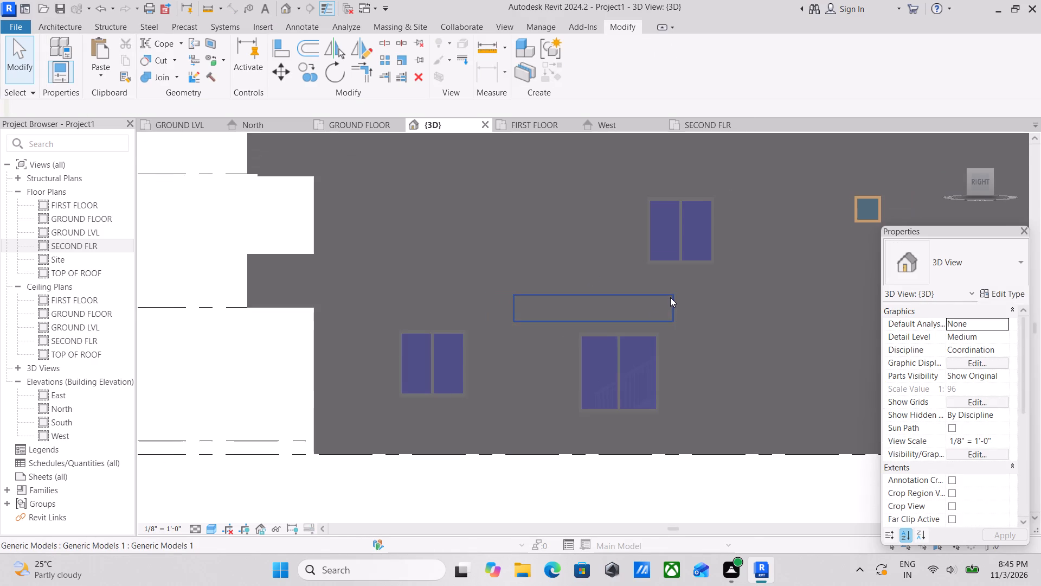
middle_click_drag(670, 297, 643, 298)
middle_click_drag(642, 297, 600, 302)
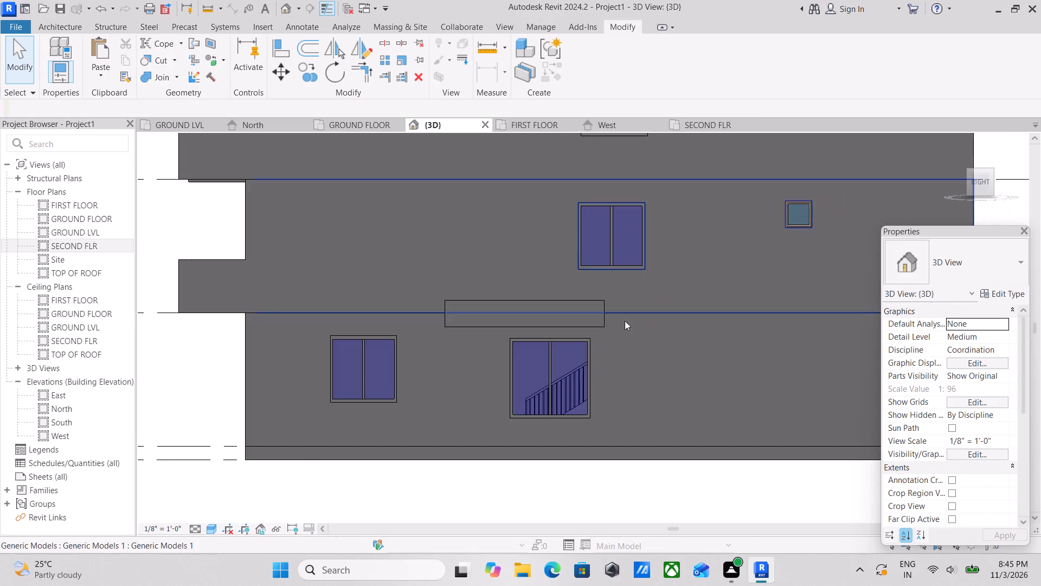
scroll(635, 335, "up", 2)
left_click(588, 290)
left_click_drag(601, 304, 605, 304)
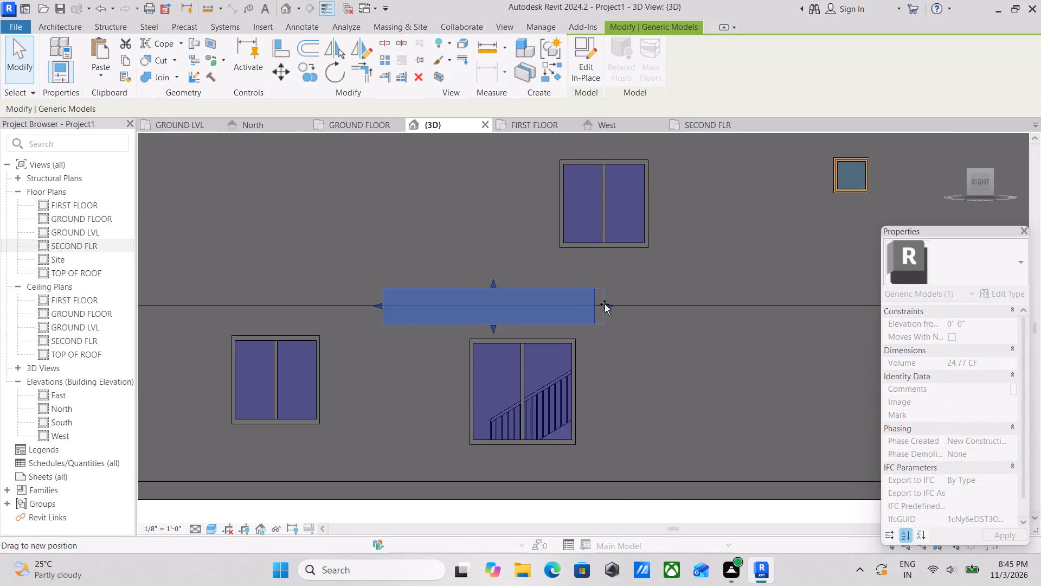
left_click_drag(605, 304, 657, 303)
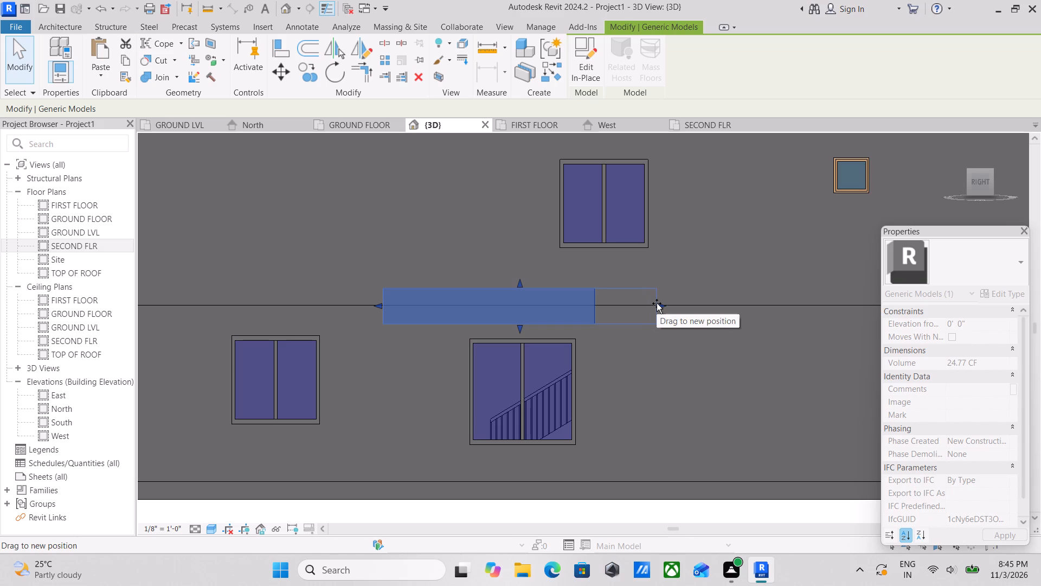
left_click_drag(657, 303, 662, 303)
middle_click_drag(662, 303, 614, 303)
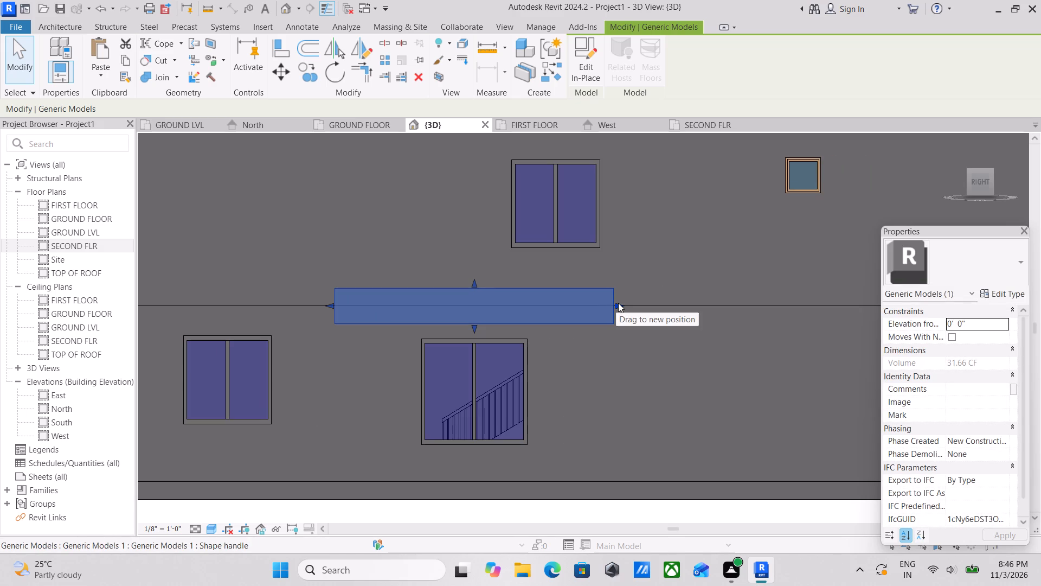
scroll(619, 303, "down", 2)
middle_click_drag(619, 303, 521, 297)
left_click_drag(524, 295, 534, 295)
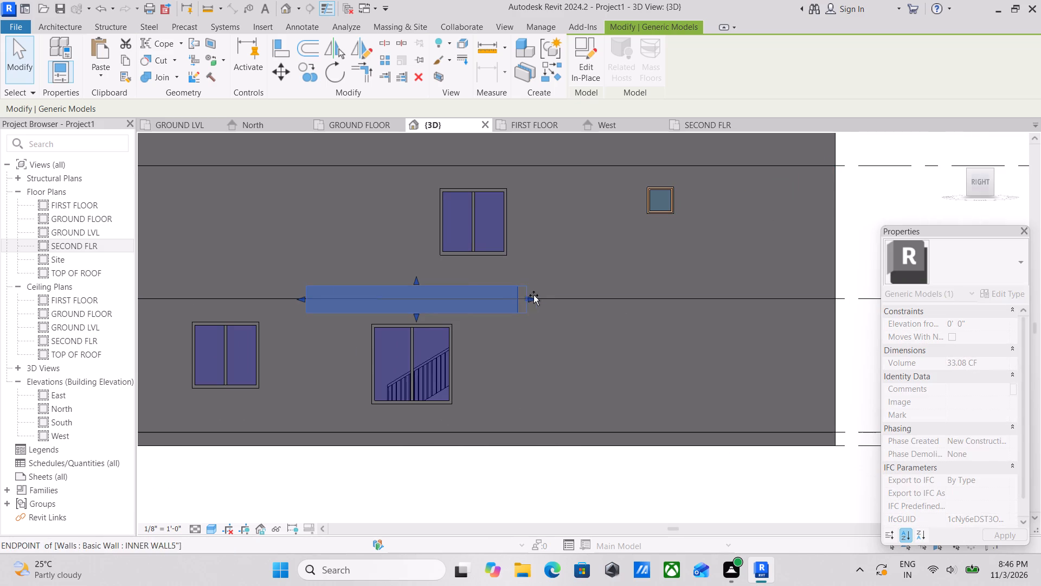
left_click_drag(534, 295, 688, 295)
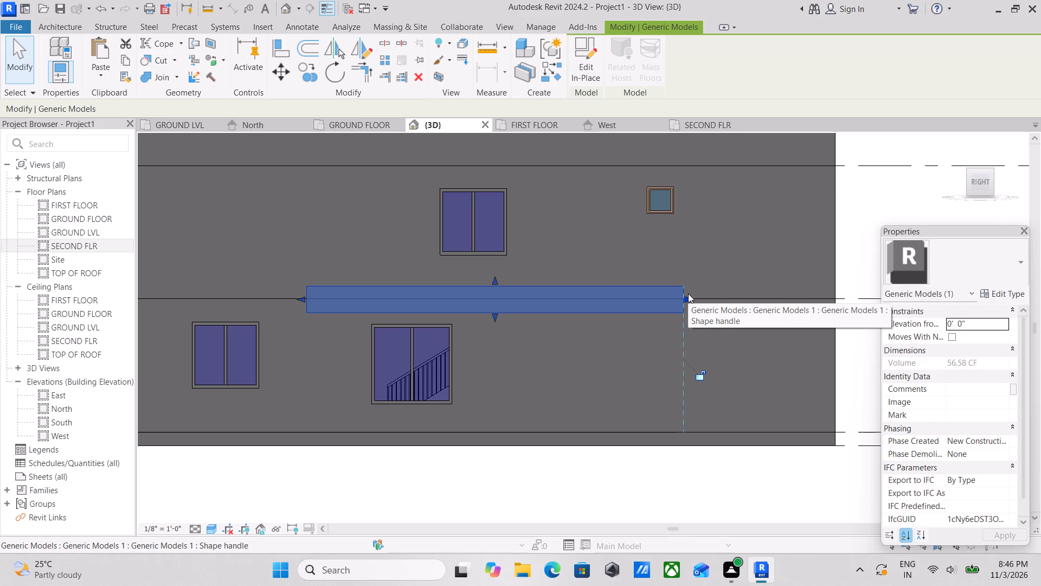
left_click_drag(687, 295, 704, 296)
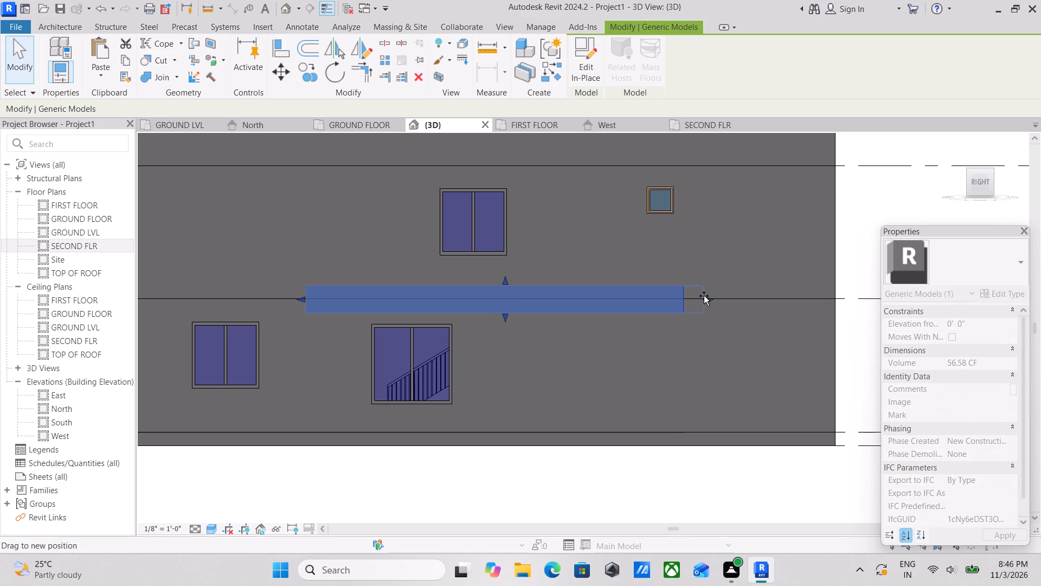
left_click_drag(704, 296, 705, 296)
key("Escape")
scroll(532, 276, "down", 1)
middle_click_drag(532, 276, 564, 283)
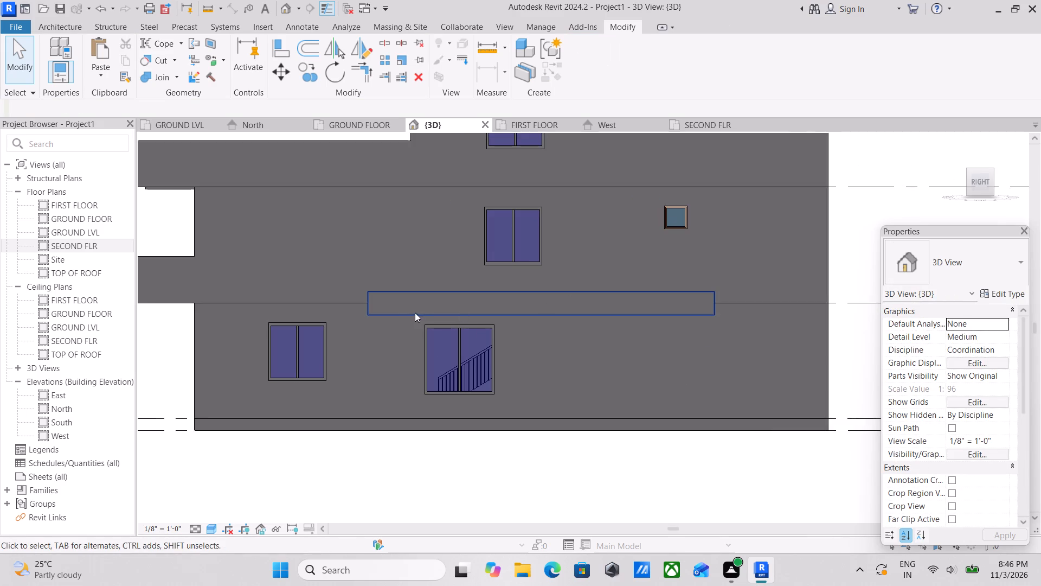
Copy the floor-line band straight up about 10' 4" to the second-floor line on the right-side wall.
scroll(411, 314, "up", 1)
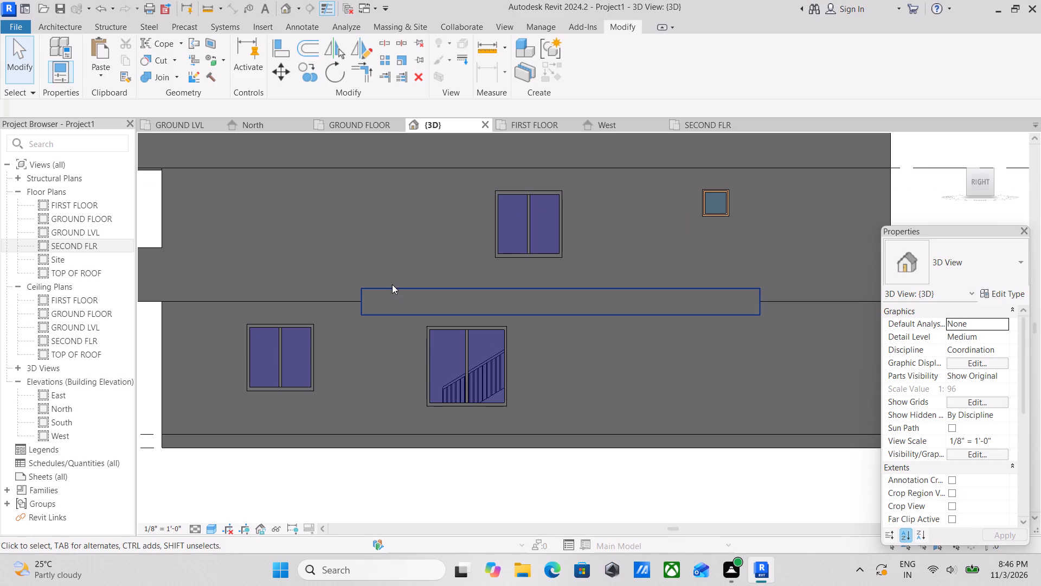
scroll(390, 273, "down", 1)
middle_click_drag(390, 273, 294, 344)
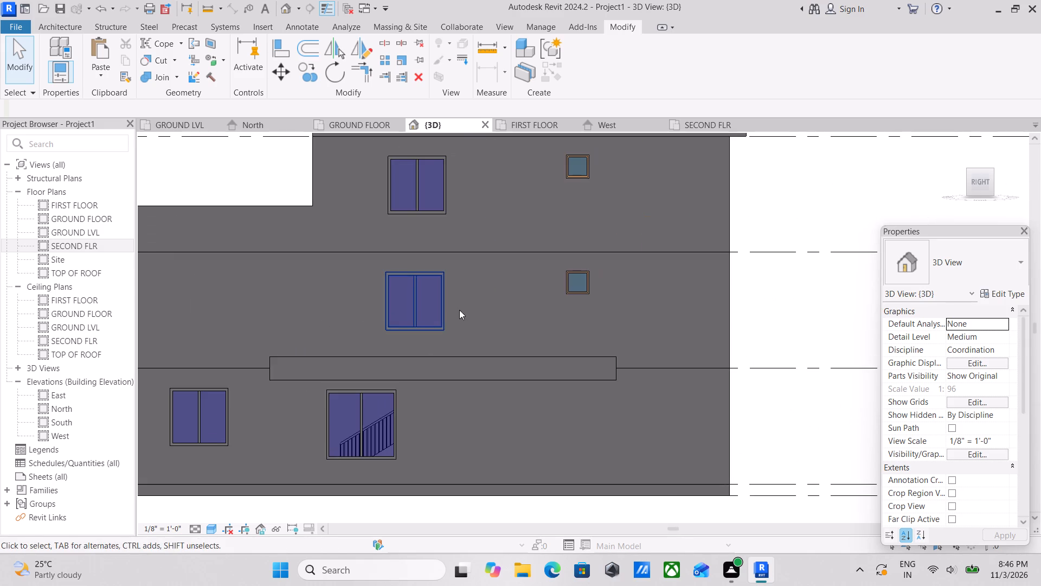
middle_click(459, 310)
left_click(487, 378)
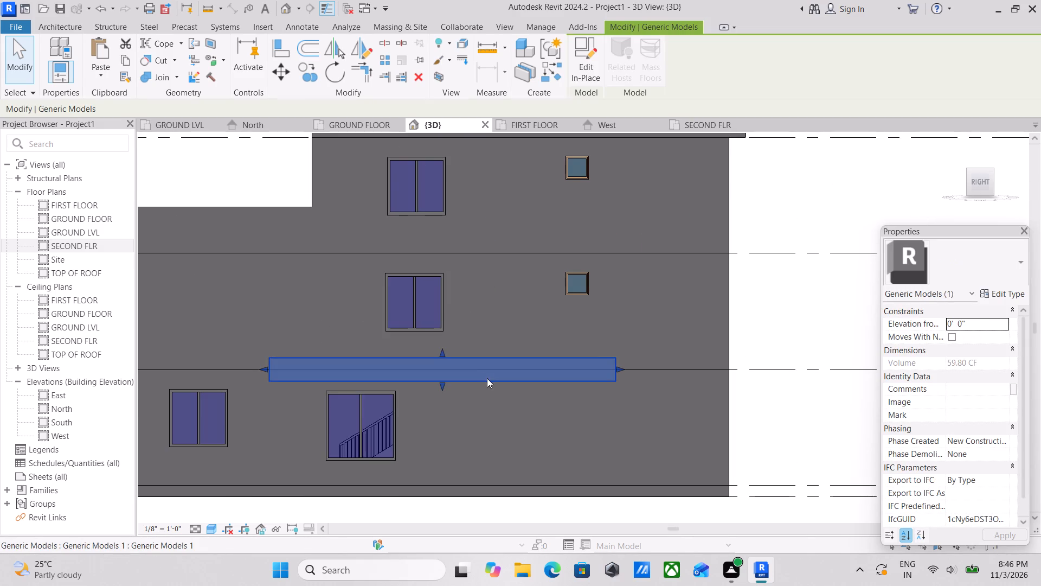
middle_click_drag(465, 346, 515, 346)
scroll(434, 356, "up", 2)
middle_click_drag(353, 353, 378, 351)
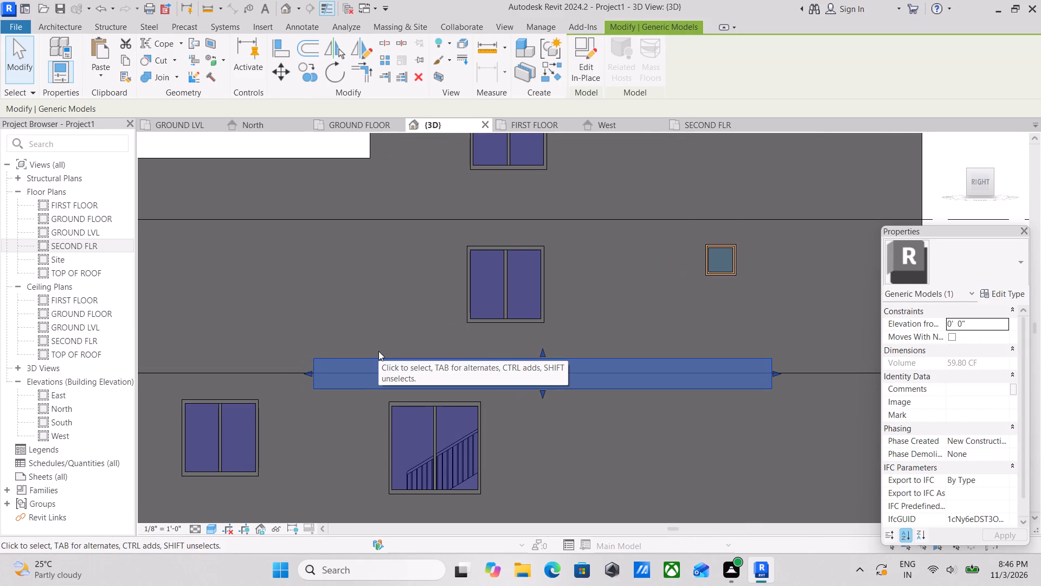
type("co")
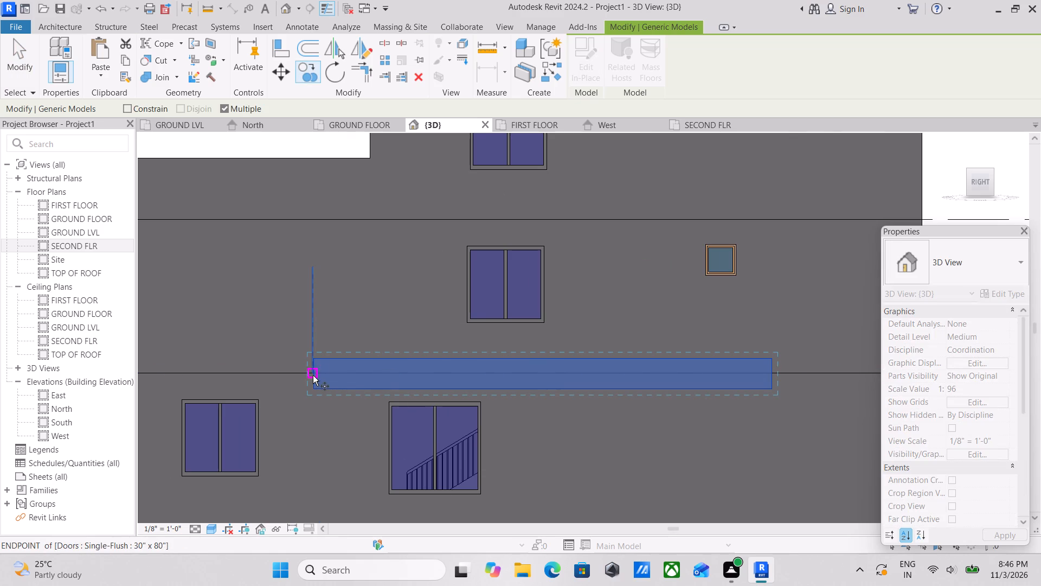
scroll(314, 375, "up", 3)
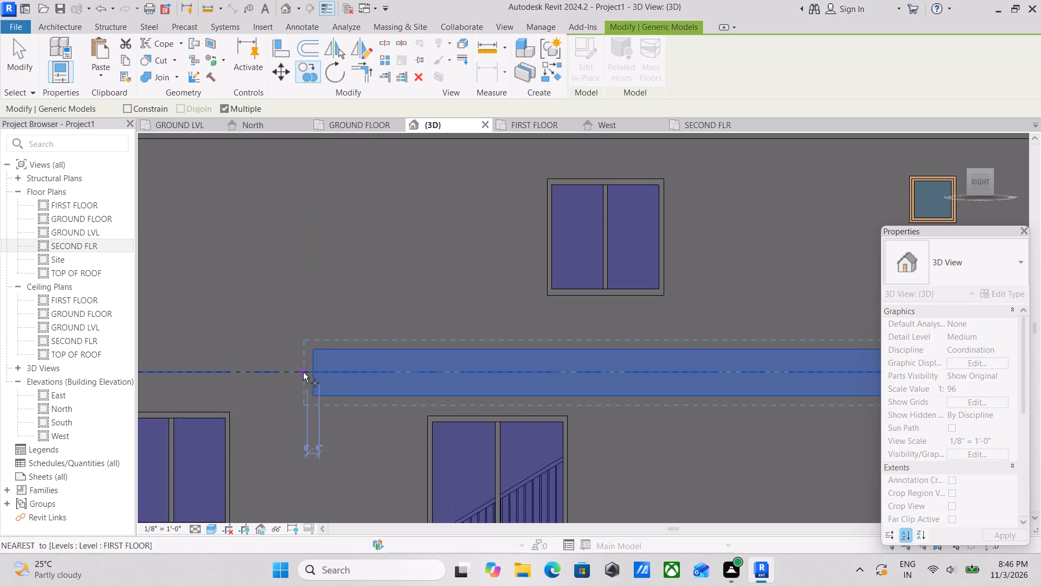
left_click(307, 373)
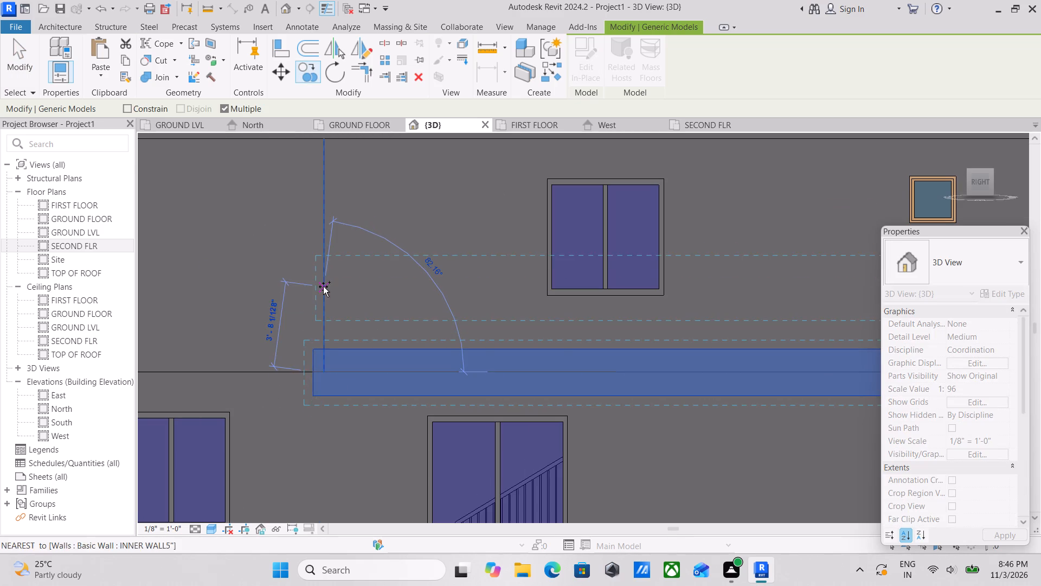
middle_click_drag(323, 286, 325, 406)
middle_click_drag(345, 264, 349, 295)
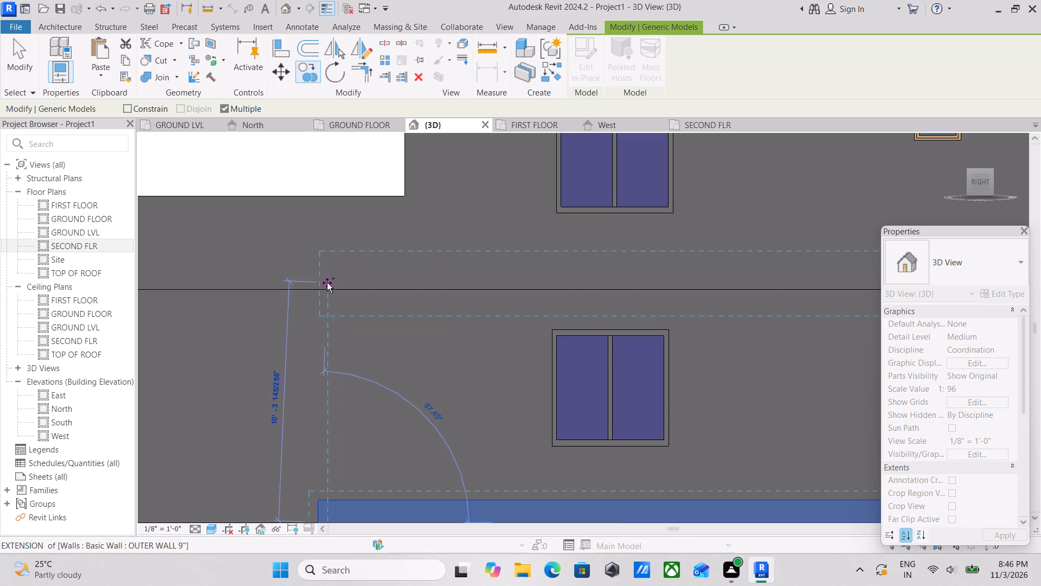
left_click(320, 282)
scroll(412, 276, "down", 2)
middle_click_drag(412, 279, 282, 308)
key("Escape")
scroll(381, 292, "down", 6)
key("Escape")
scroll(387, 326, "down", 1)
middle_click_drag(387, 326, 408, 347)
scroll(407, 339, "up", 6)
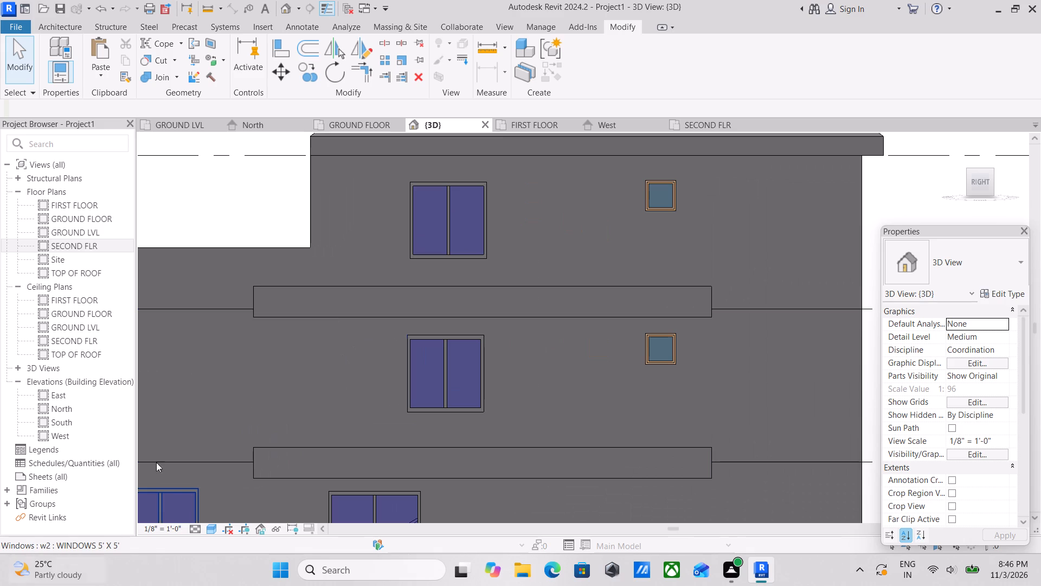
Examine both bands, the wall and the small upper-floor windows on the house's right side.
scroll(355, 349, "down", 2)
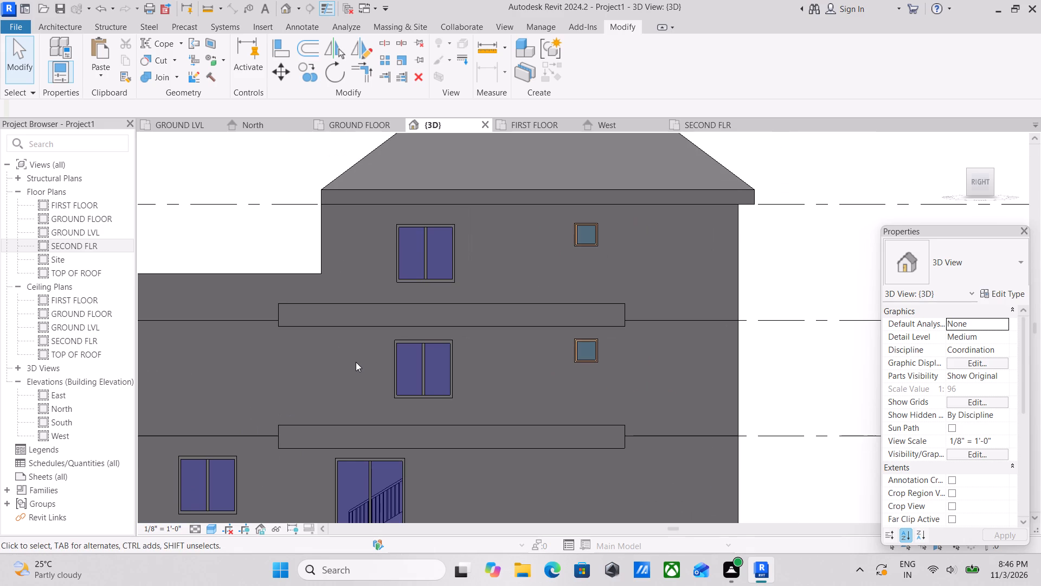
scroll(355, 348, "down", 2)
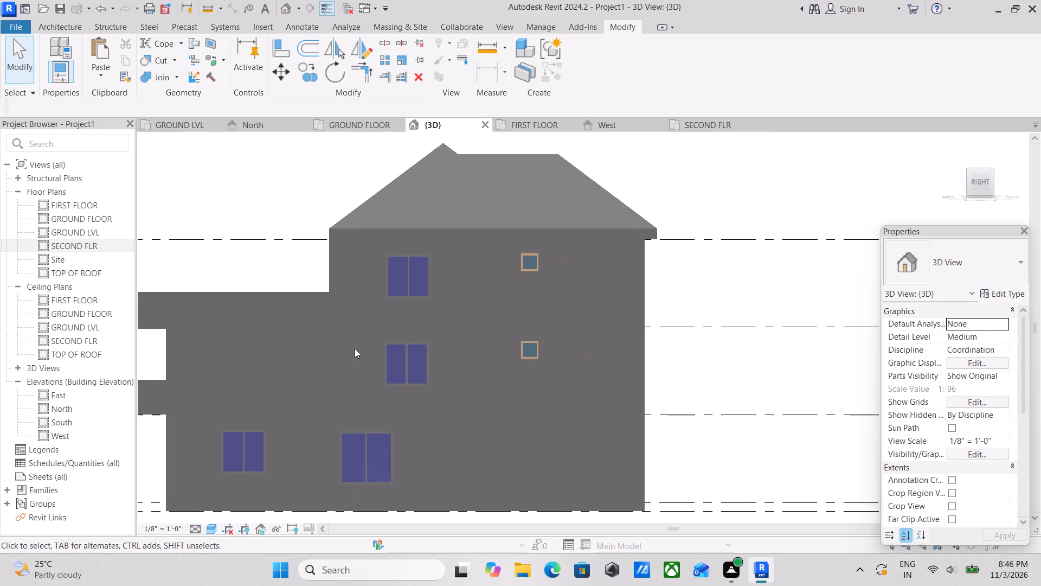
middle_click_drag(356, 351, 366, 356)
scroll(454, 325, "up", 2)
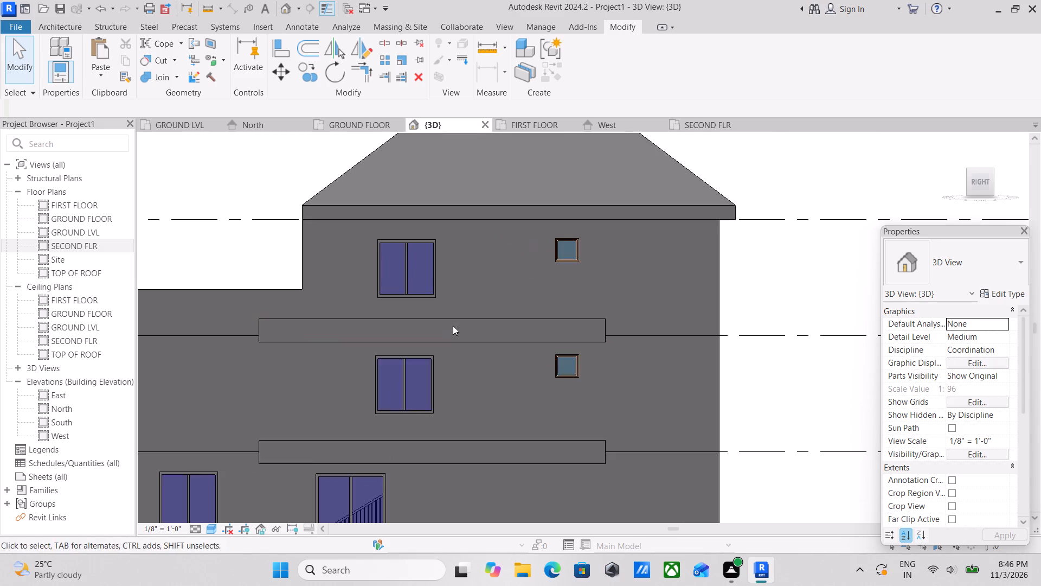
middle_click_drag(453, 326, 491, 331)
scroll(491, 331, "up", 6)
scroll(489, 318, "down", 2)
middle_click_drag(492, 317, 541, 322)
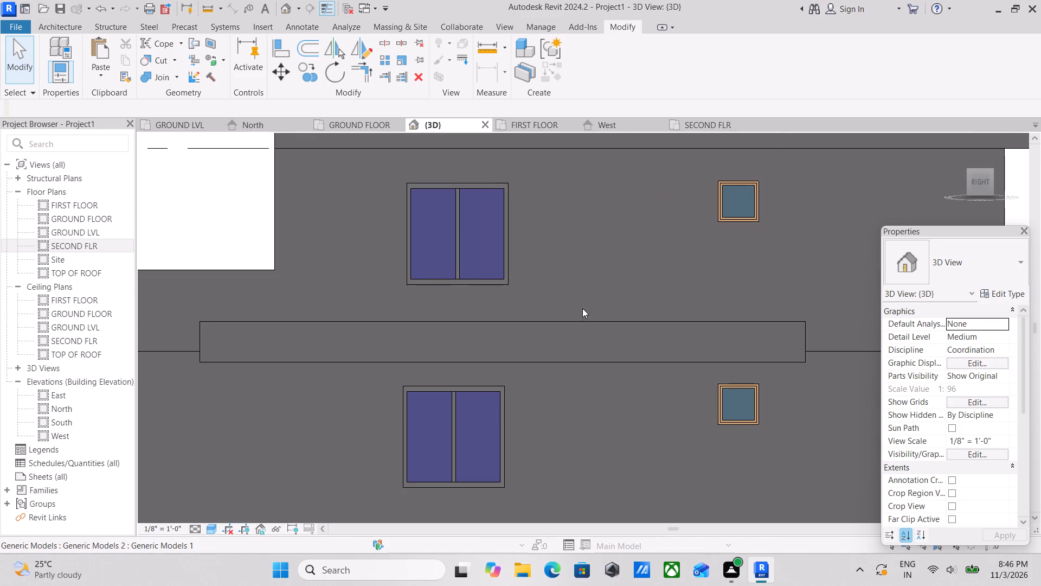
middle_click_drag(647, 282, 542, 301)
scroll(665, 278, "down", 1)
middle_click_drag(657, 278, 621, 281)
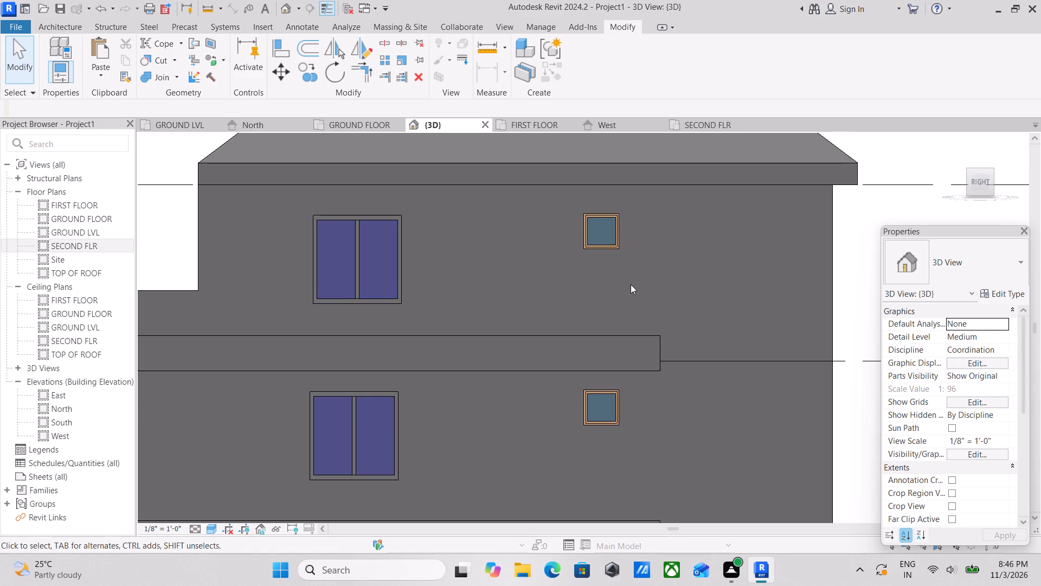
scroll(631, 284, "down", 1)
middle_click_drag(631, 284, 629, 298)
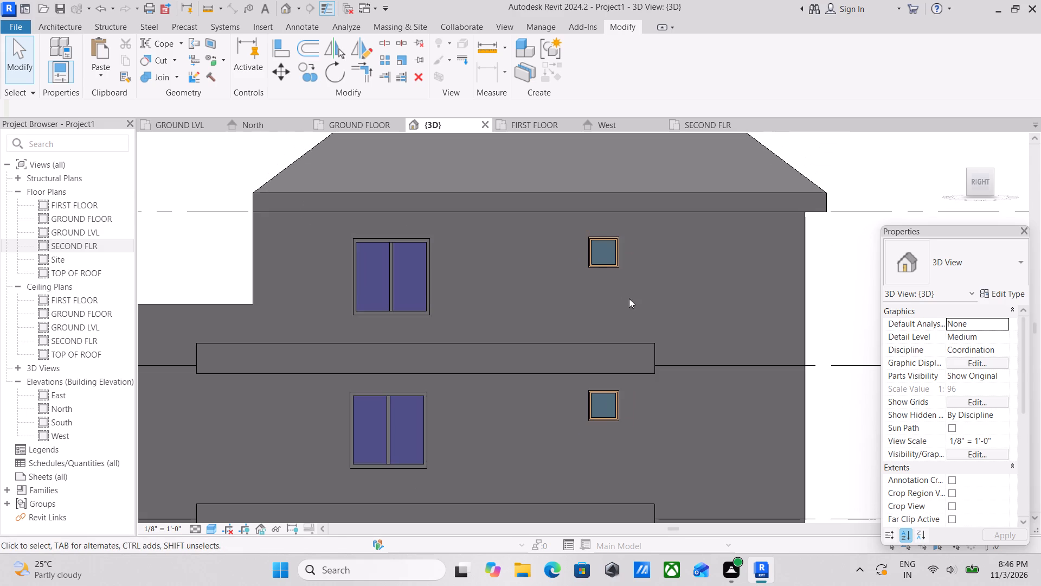
scroll(636, 281, "up", 3)
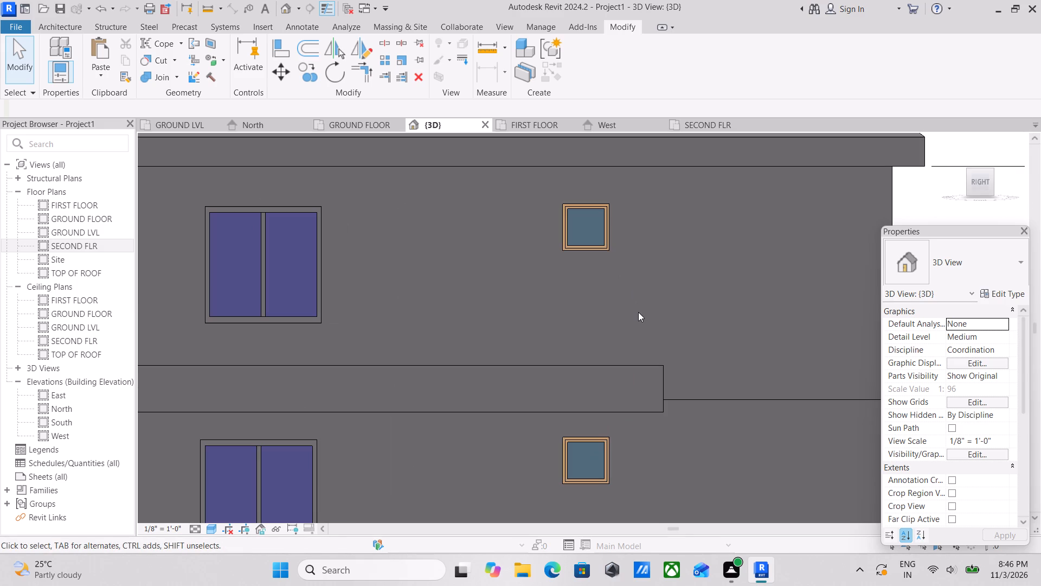
scroll(619, 304, "up", 2)
middle_click_drag(619, 304, 621, 323)
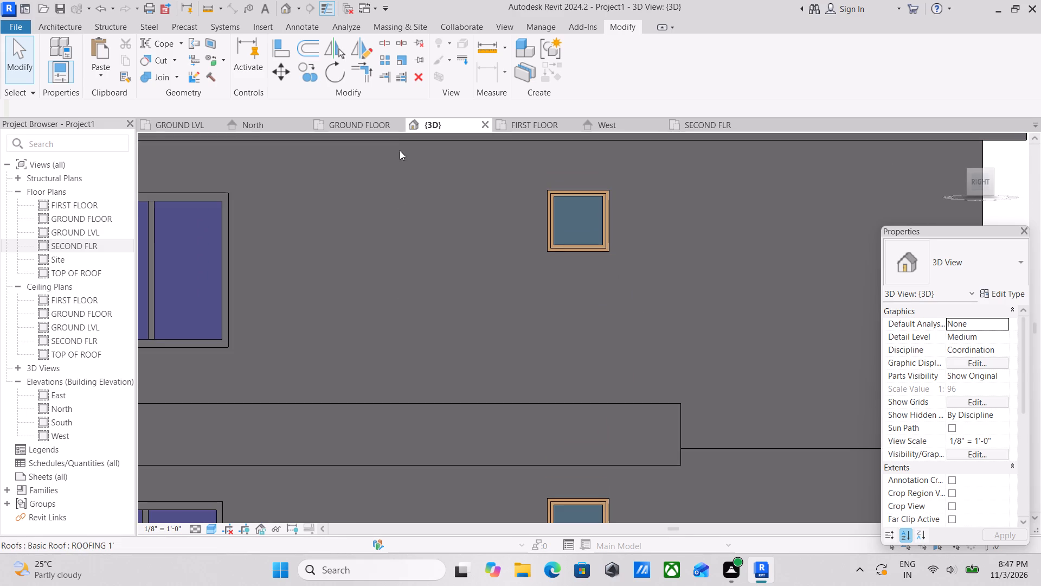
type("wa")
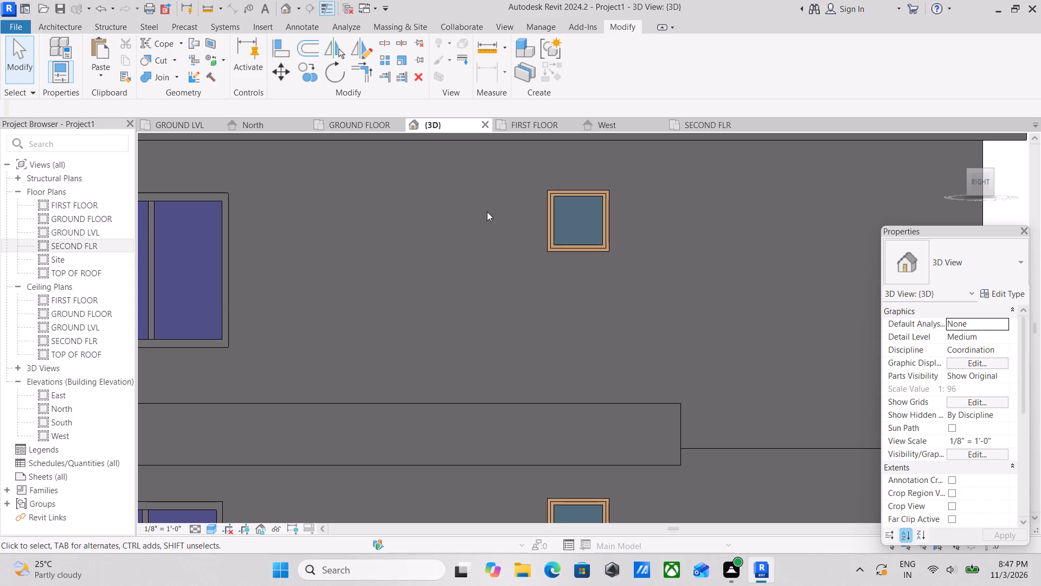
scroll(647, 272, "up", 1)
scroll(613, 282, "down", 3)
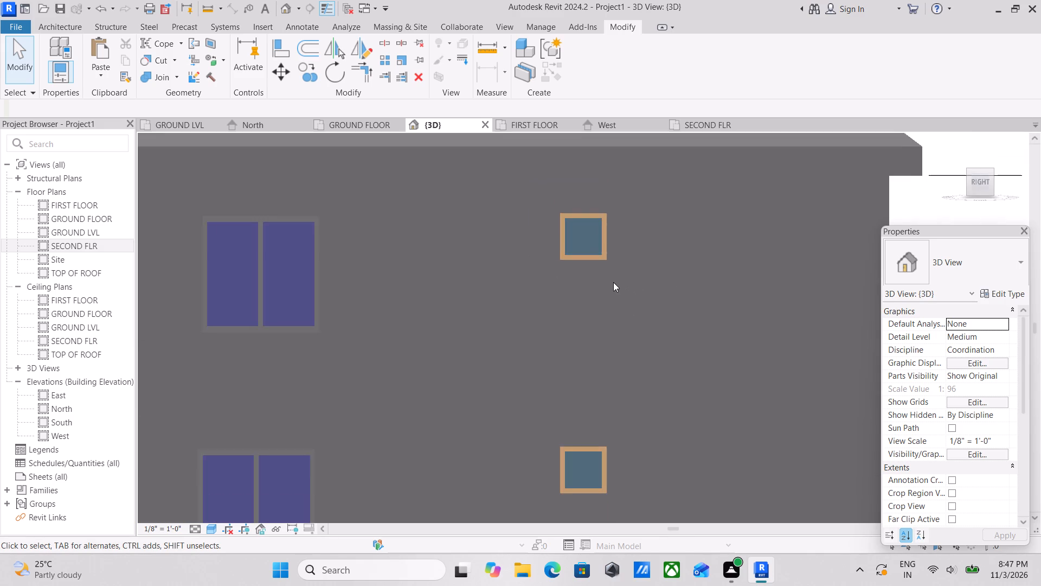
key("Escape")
Start a new in-place component in the Generic Models category, keeping the default name.
scroll(556, 282, "up", 3)
scroll(560, 282, "down", 3)
middle_click_drag(564, 286, 584, 305)
scroll(584, 305, "up", 1)
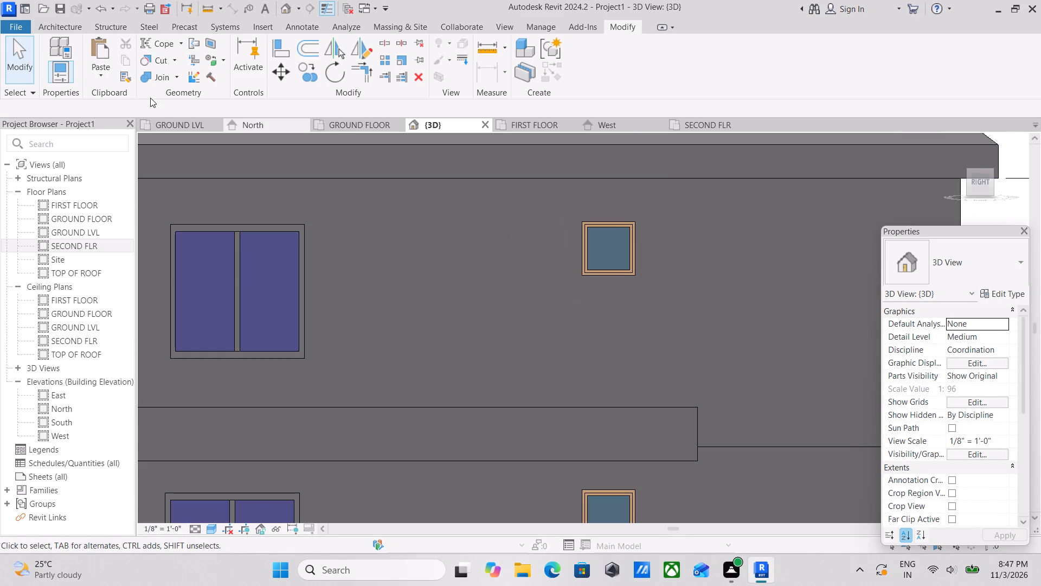
left_click(59, 23)
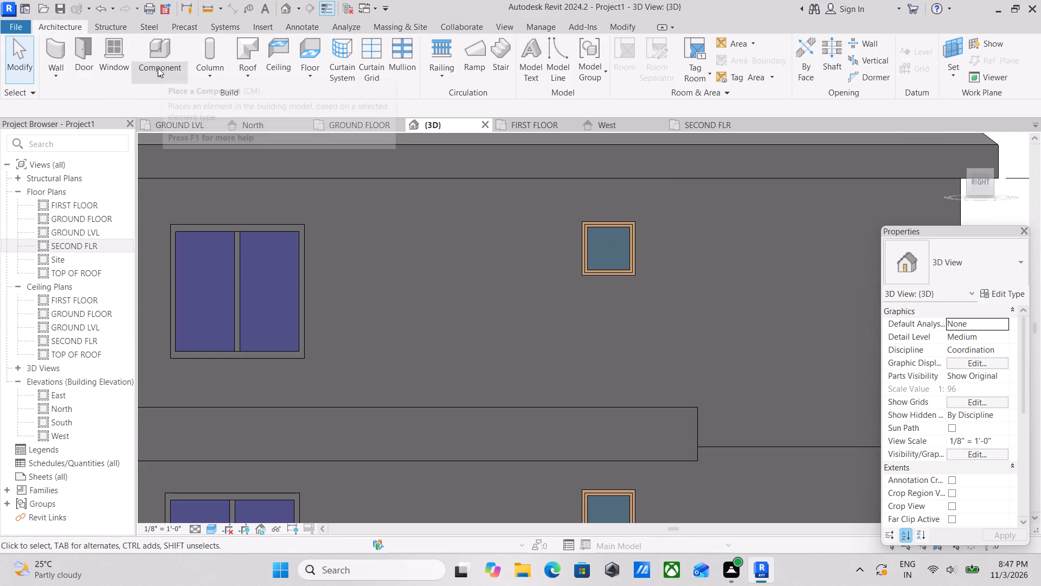
left_click(155, 72)
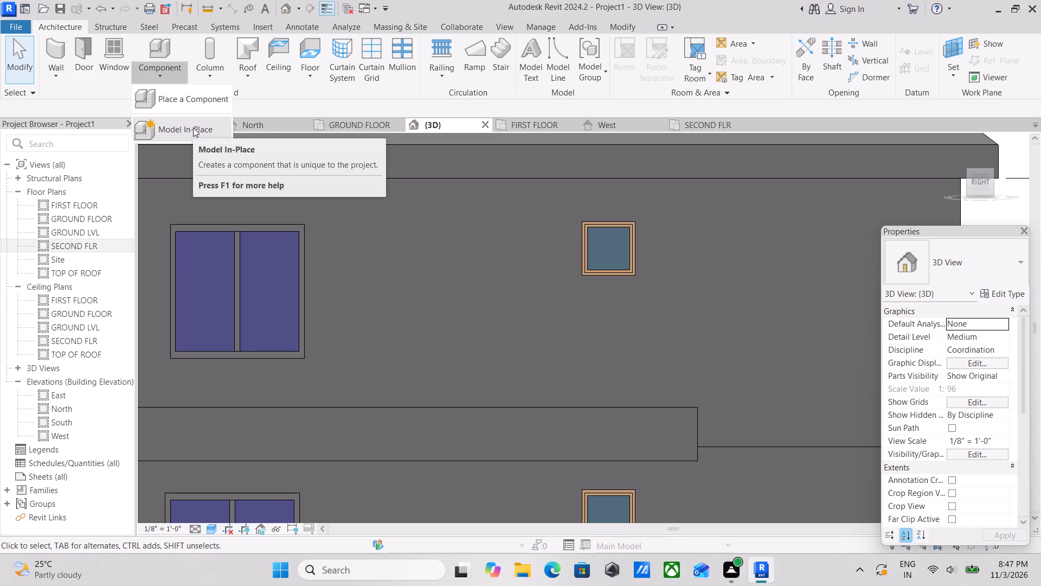
left_click(193, 128)
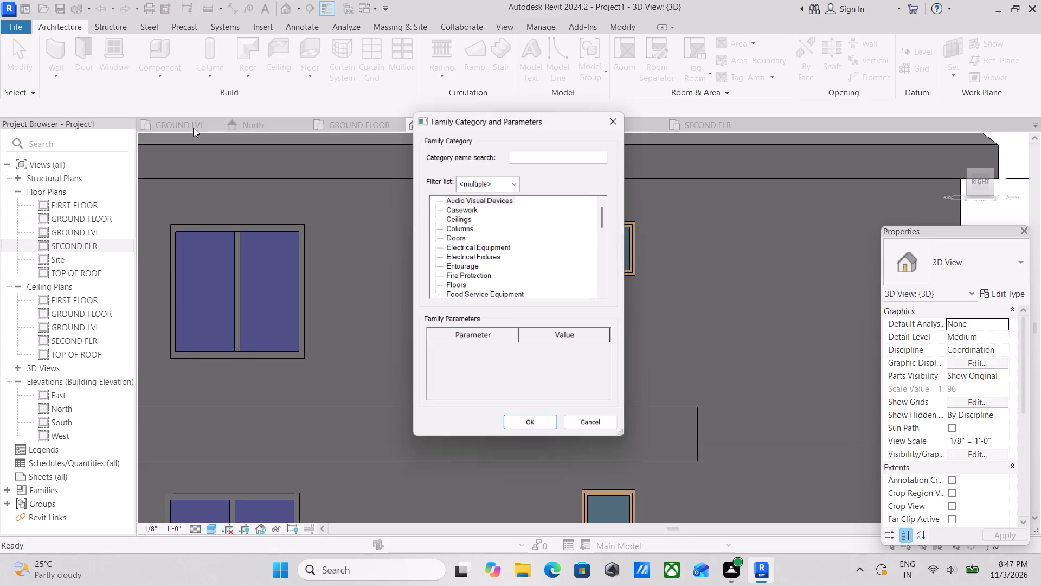
scroll(544, 262, "down", 4)
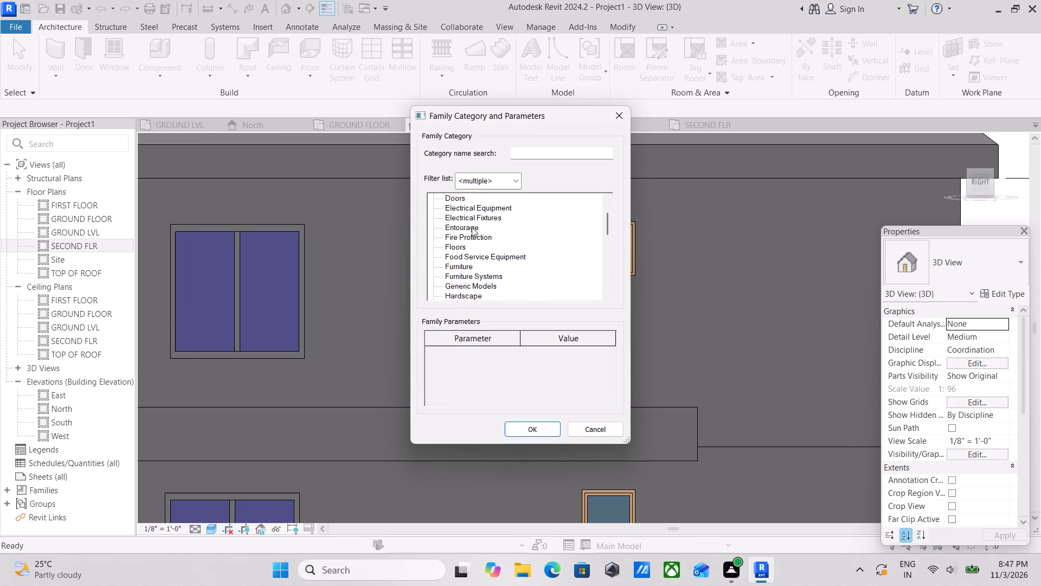
scroll(462, 257, "down", 3)
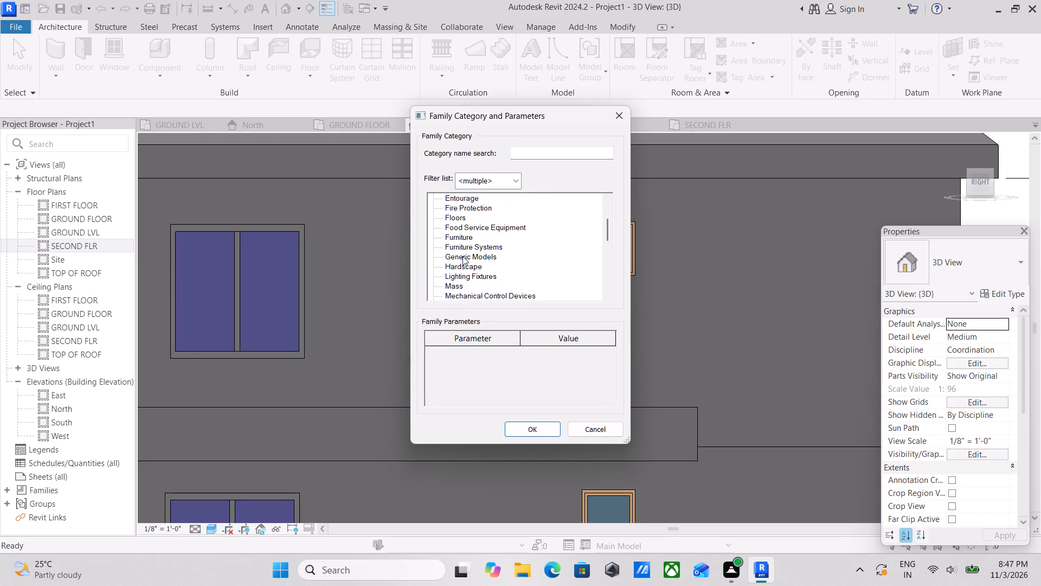
left_click(462, 256)
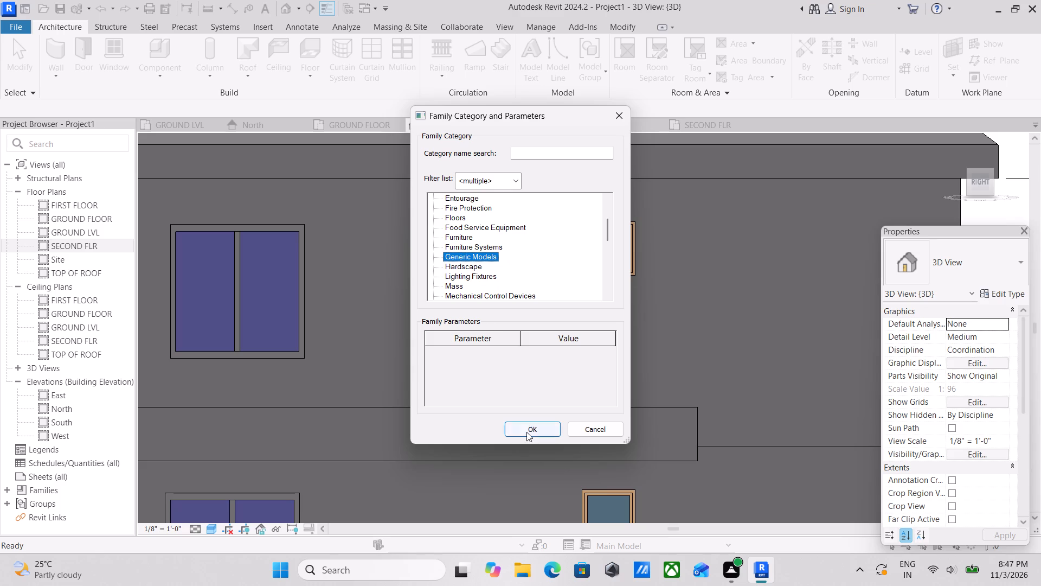
left_click(526, 432)
left_click(520, 301)
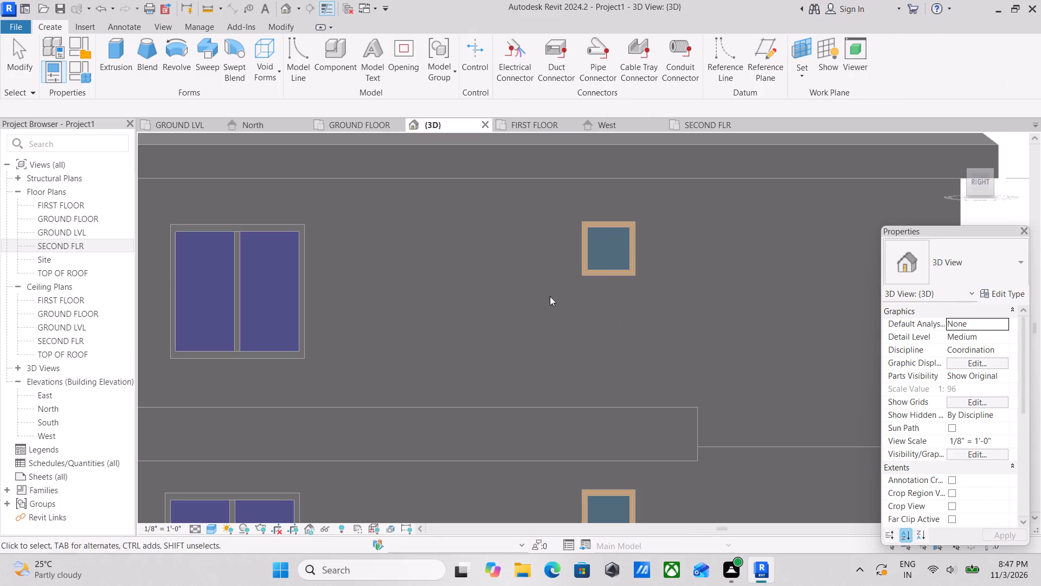
Set the work plane to the second-floor outer wall's right-side face and return to the straight Right view.
left_click(808, 77)
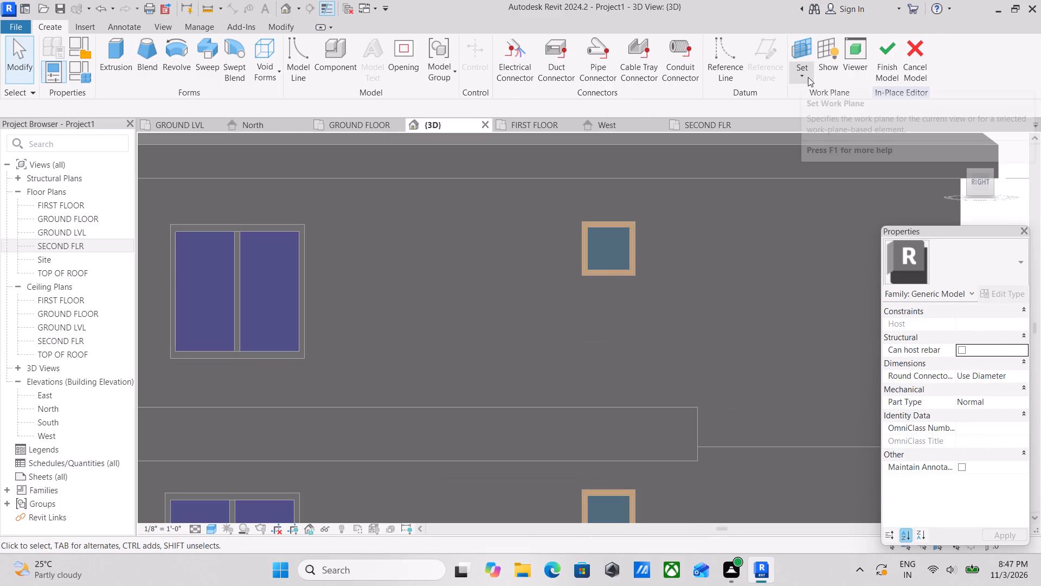
left_click(819, 125)
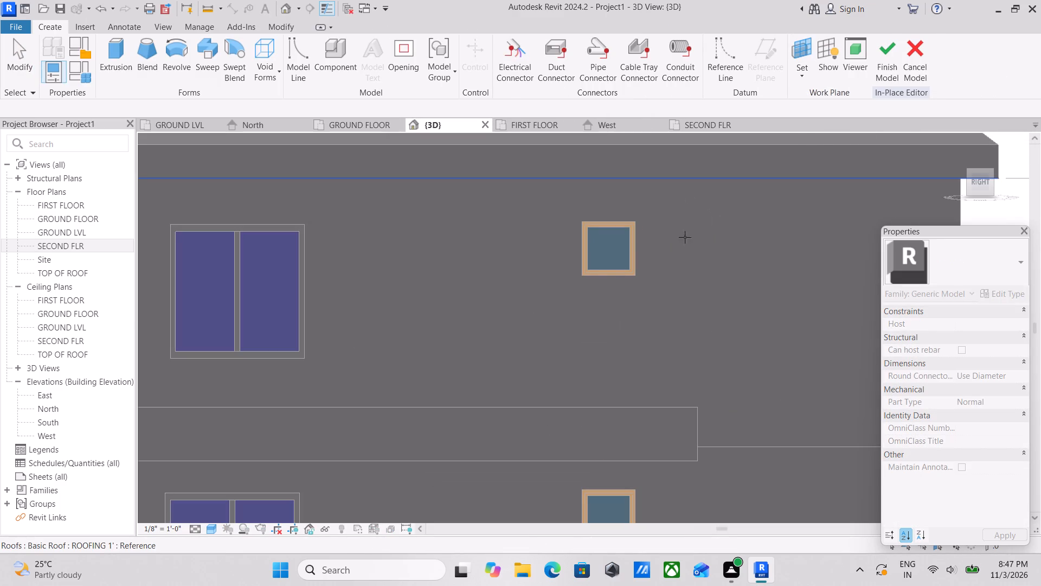
scroll(684, 266, "down", 2)
middle_click_drag(666, 302, 648, 334, "shift")
scroll(647, 336, "up", 1)
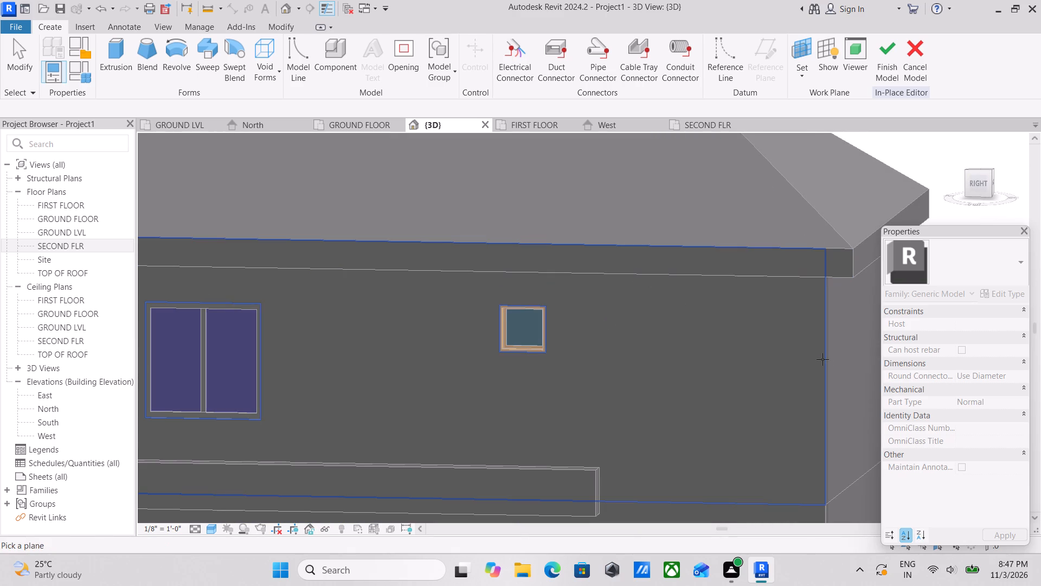
middle_click_drag(735, 381, 709, 323)
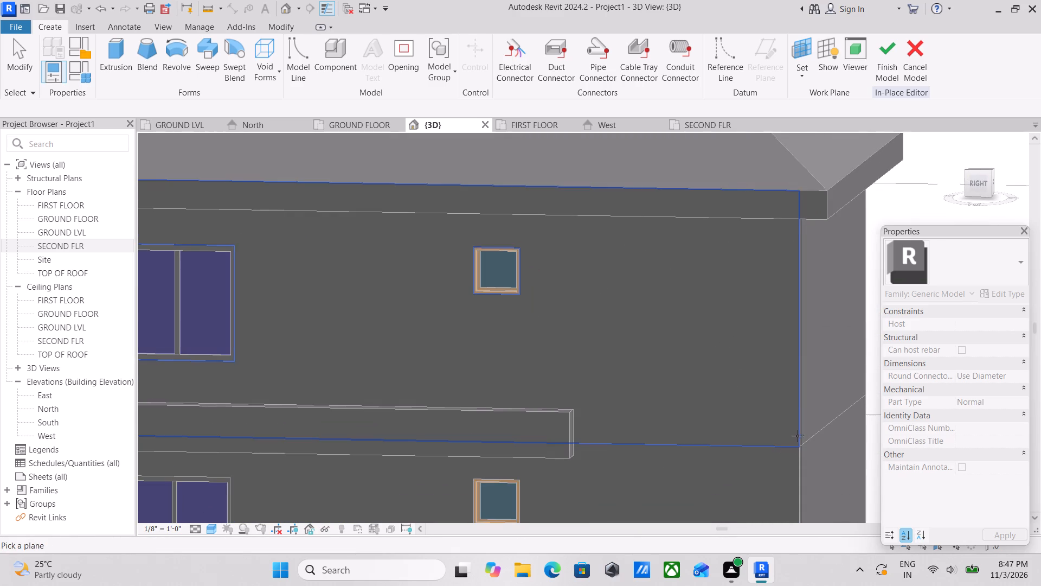
left_click(796, 428)
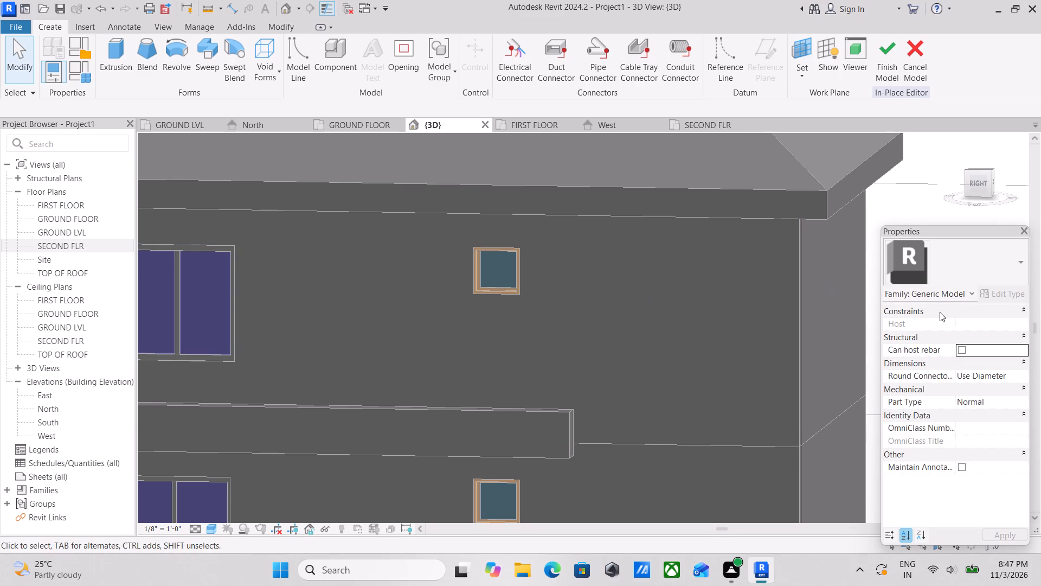
left_click(980, 182)
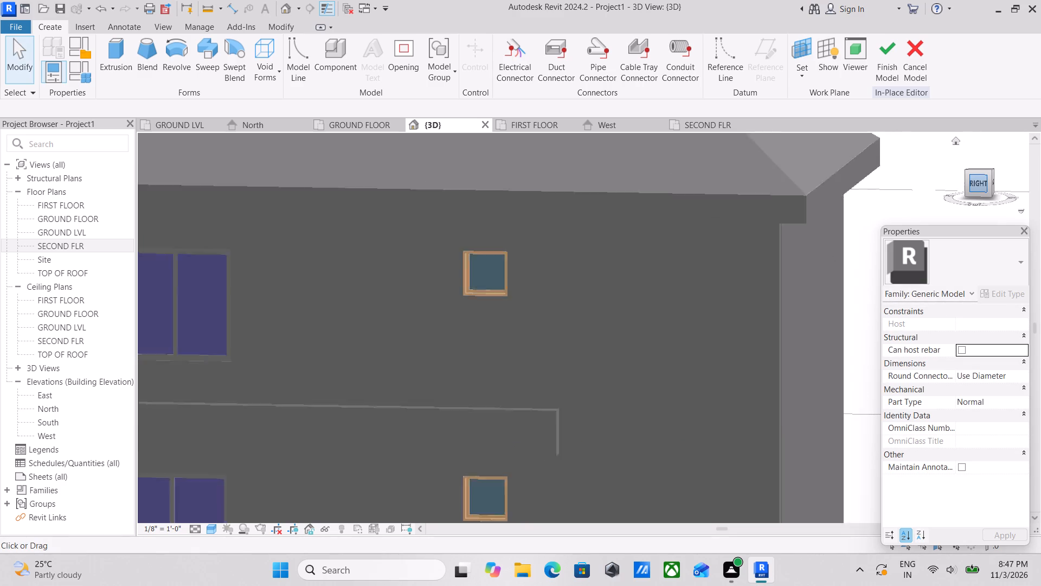
scroll(633, 252, "up", 12)
scroll(663, 334, "up", 2)
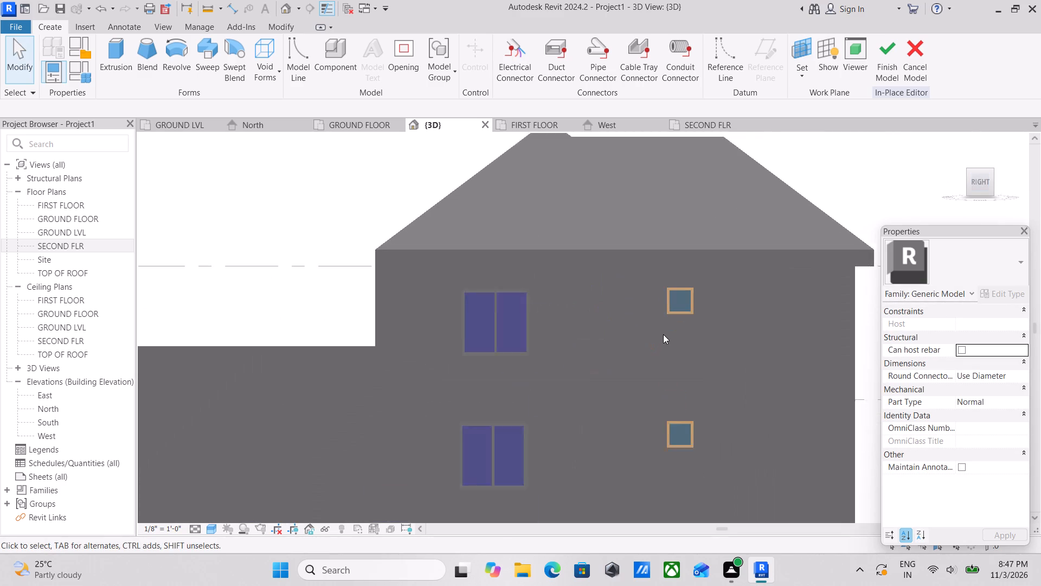
scroll(663, 334, "up", 2)
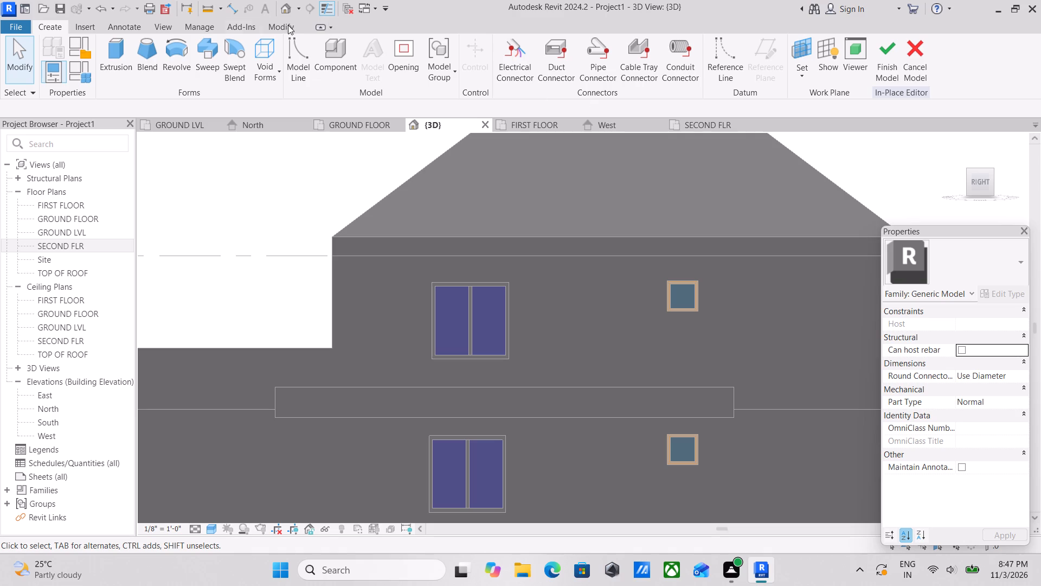
Start an extrusion and sketch a rectangle about 3' 7" wide and 17' 7" high around the two small upper-floor windows.
left_click(115, 53)
scroll(748, 405, "up", 3)
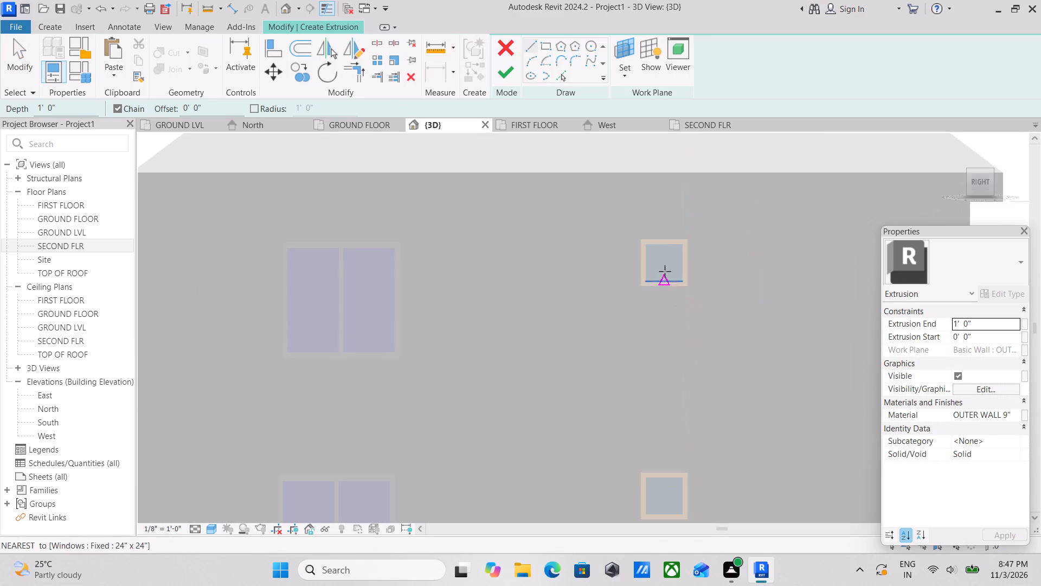
scroll(651, 259, "up", 1)
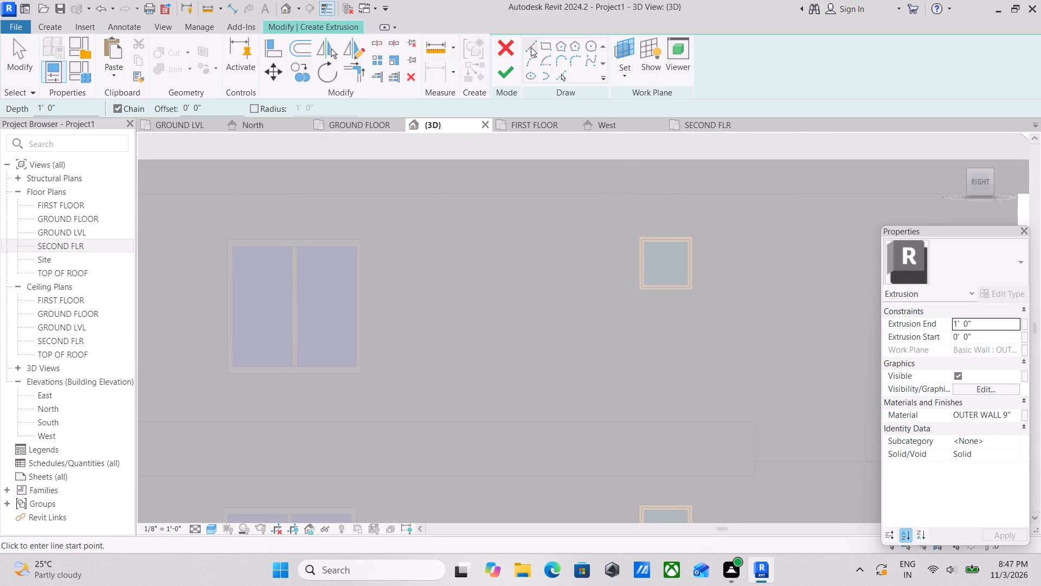
left_click(542, 44)
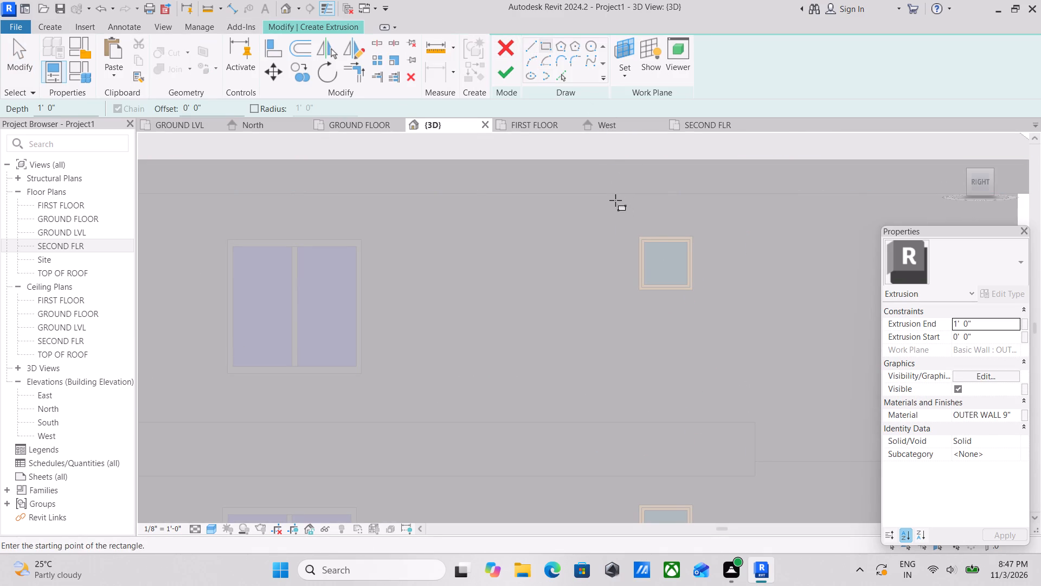
left_click(615, 200)
middle_click_drag(716, 346, 714, 246)
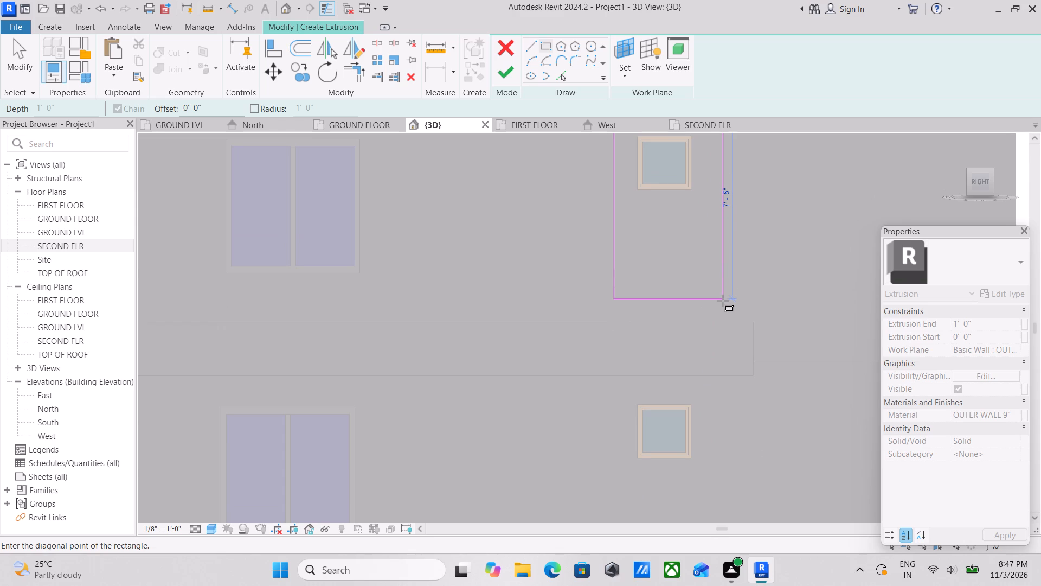
scroll(723, 301, "down", 3)
middle_click_drag(722, 301, 718, 273)
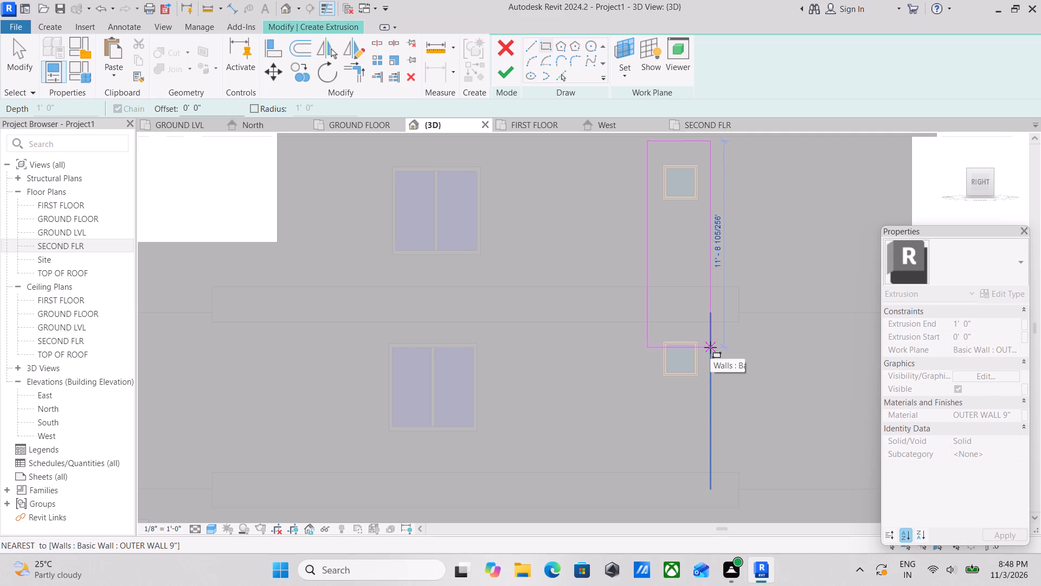
scroll(709, 367, "down", 1)
middle_click_drag(709, 366, 711, 355)
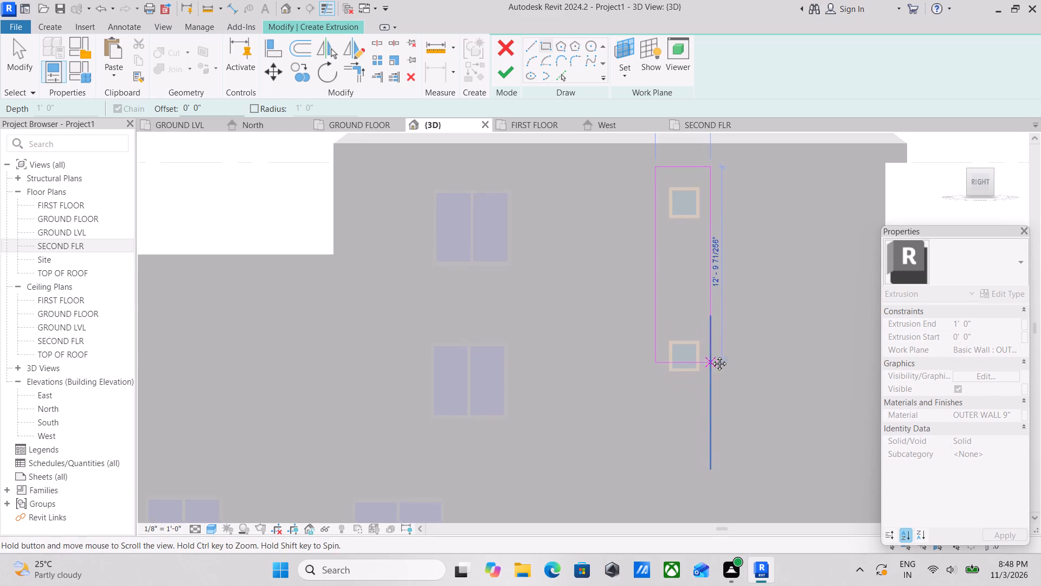
scroll(711, 355, "down", 1)
middle_click_drag(711, 355, 734, 284)
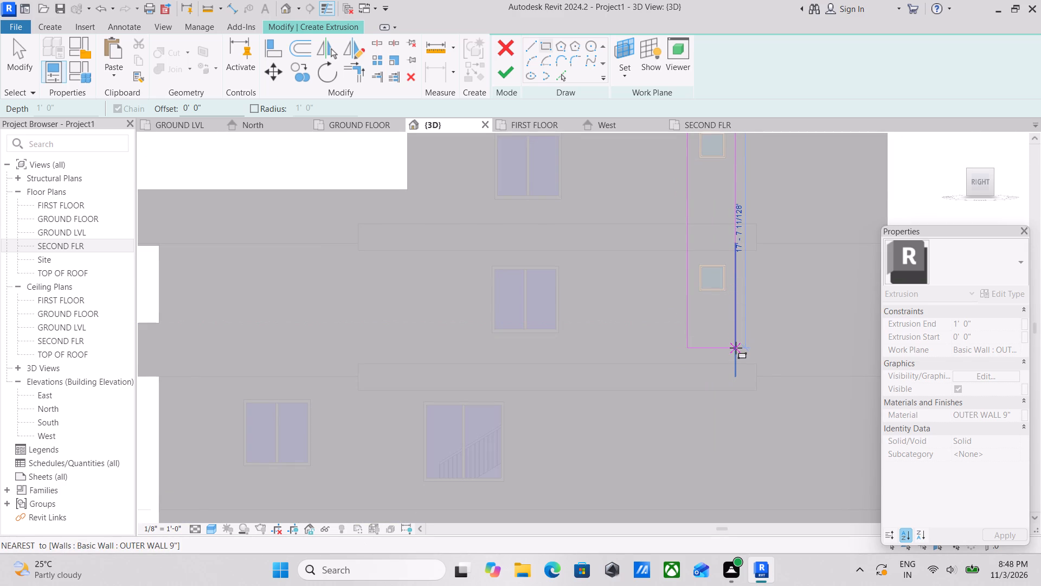
left_click(735, 348)
scroll(737, 298, "down", 1)
middle_click_drag(732, 300, 702, 421)
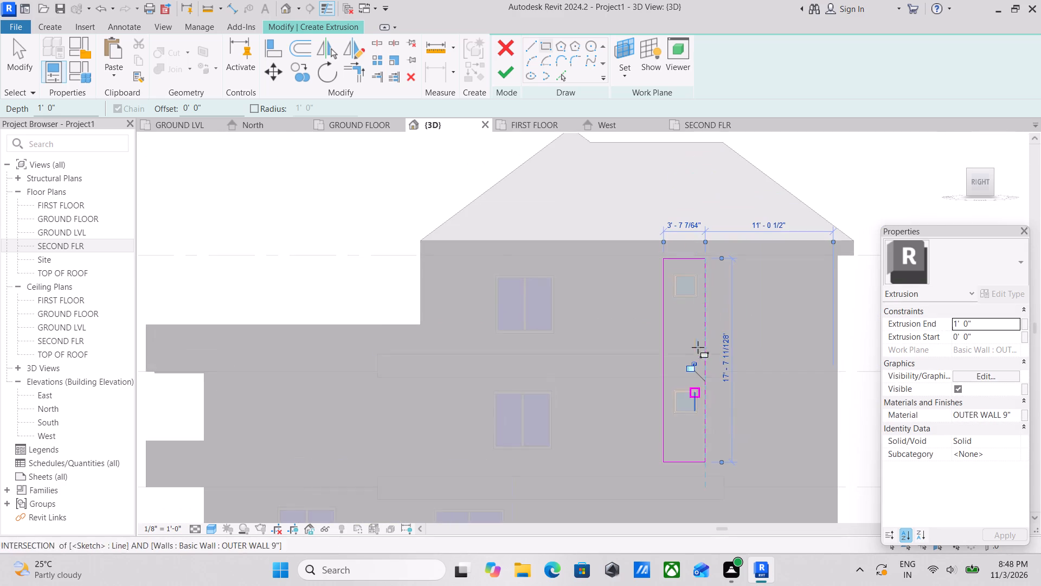
scroll(702, 309, "up", 6)
key("Escape")
scroll(672, 198, "up", 3)
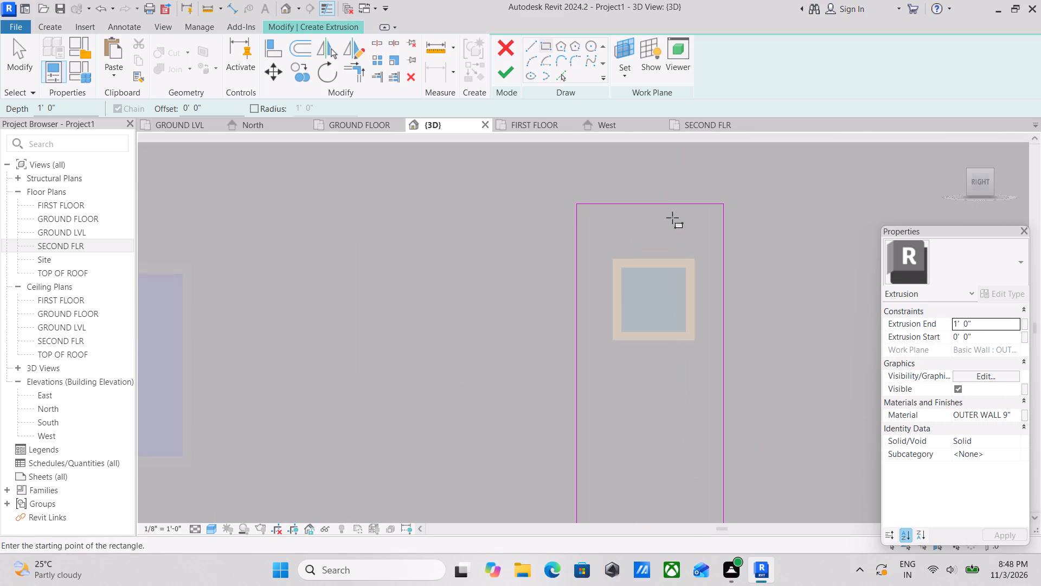
key("Escape")
Examine the extrusion rectangle's vertical edges and their spacing around the two small windows.
scroll(672, 227, "down", 2)
middle_click_drag(671, 227, 650, 214)
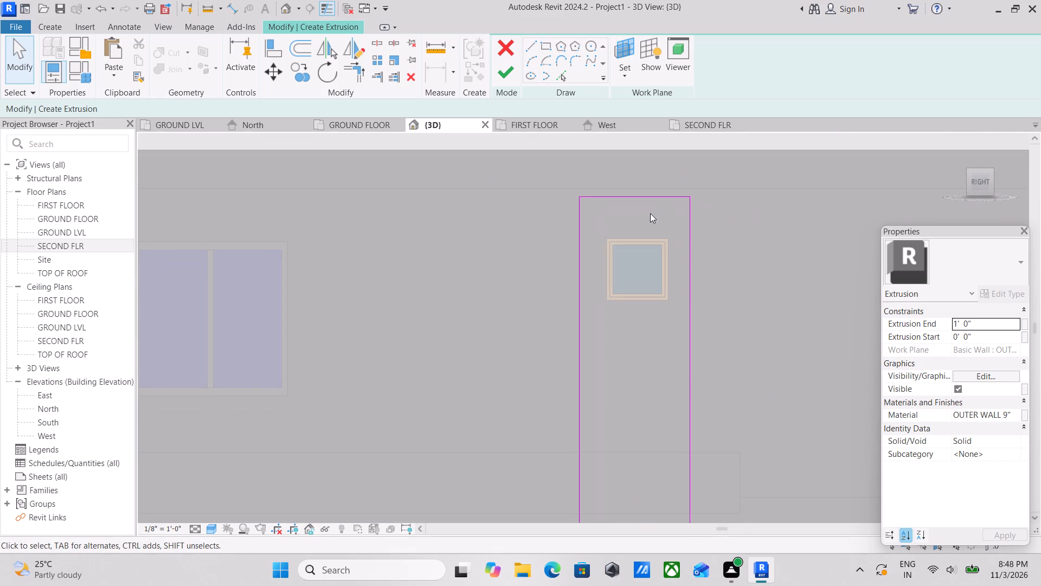
scroll(660, 224, "up", 3)
scroll(638, 230, "down", 3)
middle_click_drag(635, 228, 619, 220)
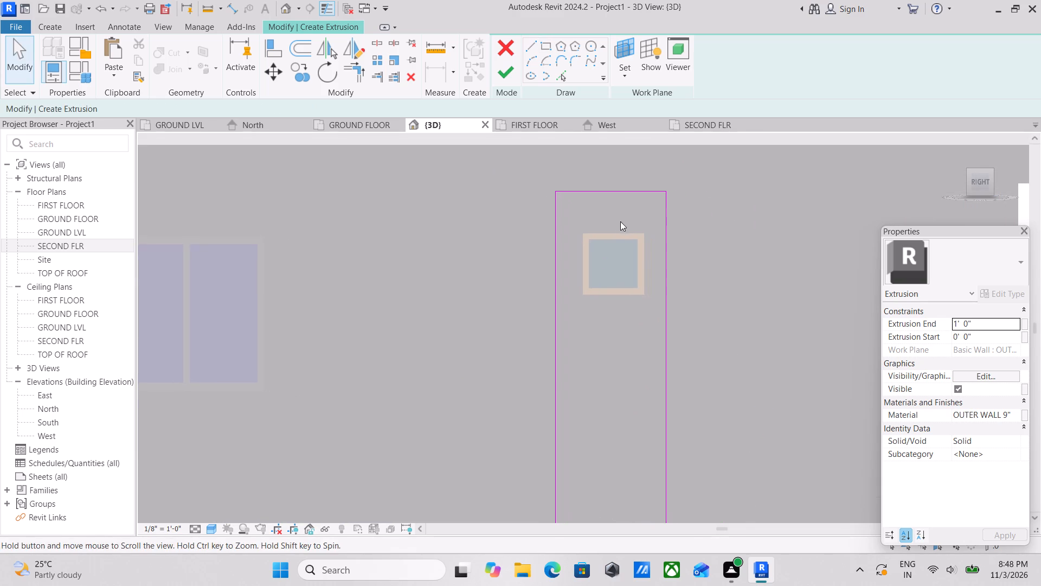
left_click(670, 239)
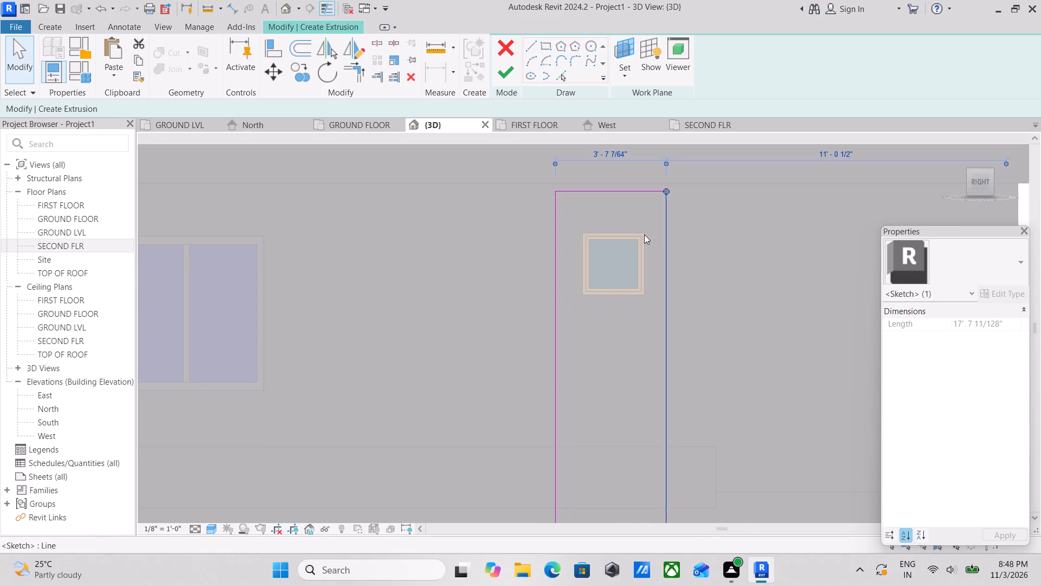
scroll(637, 232, "down", 2)
middle_click_drag(635, 232, 641, 279)
scroll(595, 289, "up", 2)
left_click(576, 294)
scroll(616, 284, "down", 2)
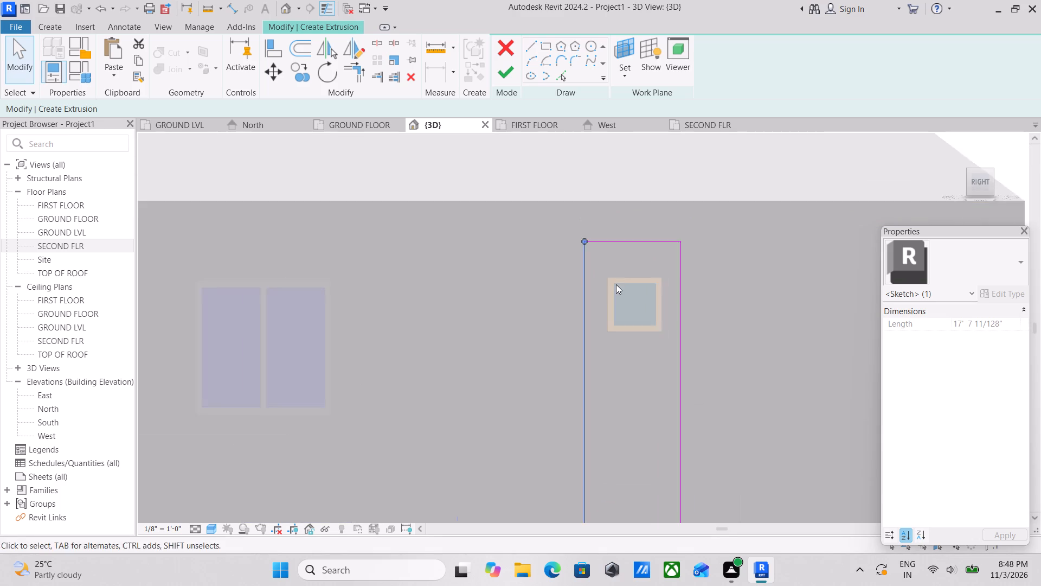
scroll(616, 284, "down", 1)
middle_click_drag(615, 283, 628, 189)
scroll(652, 300, "down", 3)
middle_click_drag(634, 272, 630, 259)
scroll(667, 314, "up", 2)
left_click(665, 303)
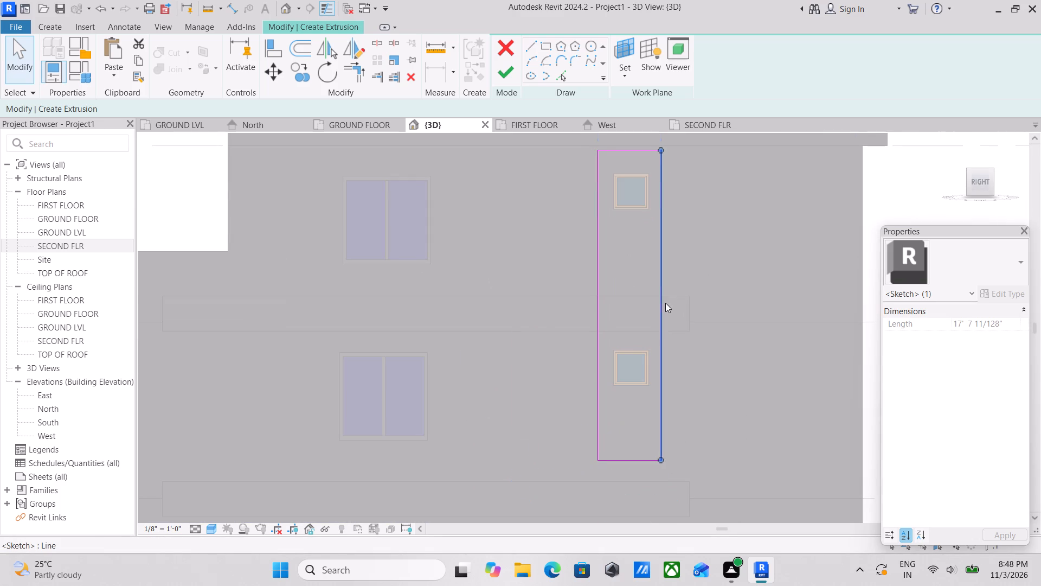
key("Escape")
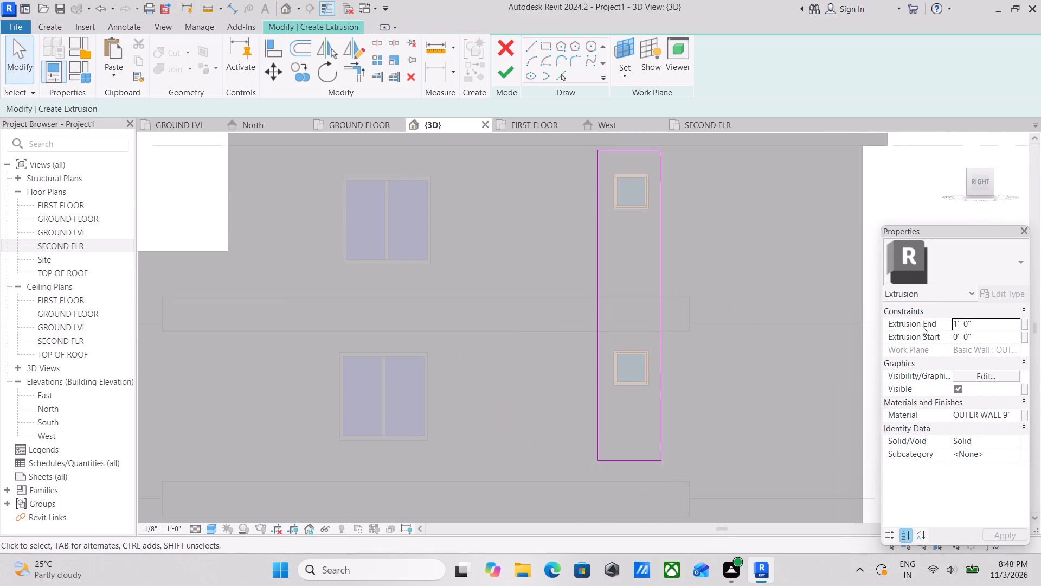
Set the extrusion end to 2".
left_click(973, 323)
left_click_drag(973, 323, 948, 330)
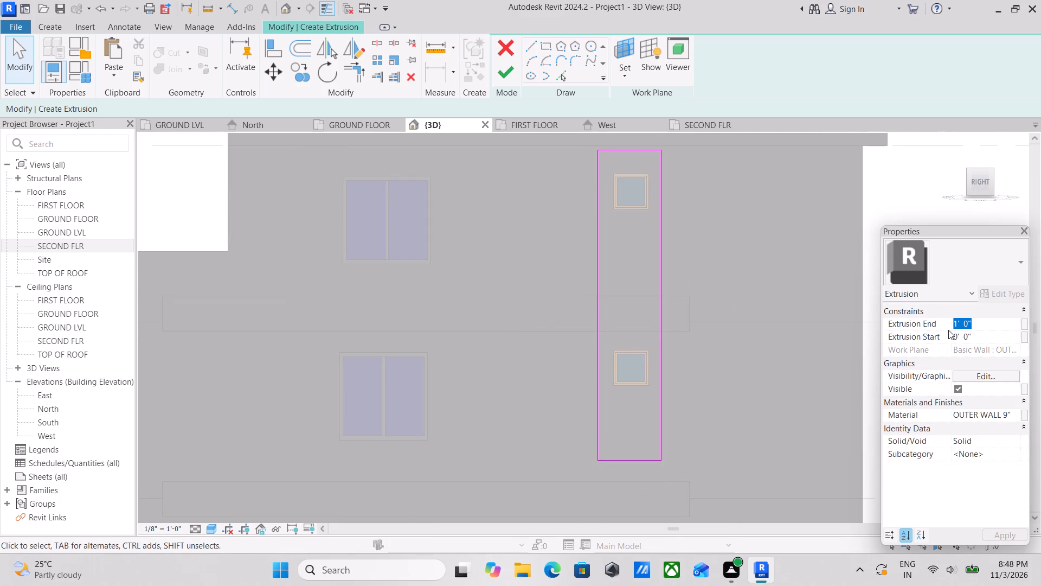
key("2")
key("shift+quotedbl")
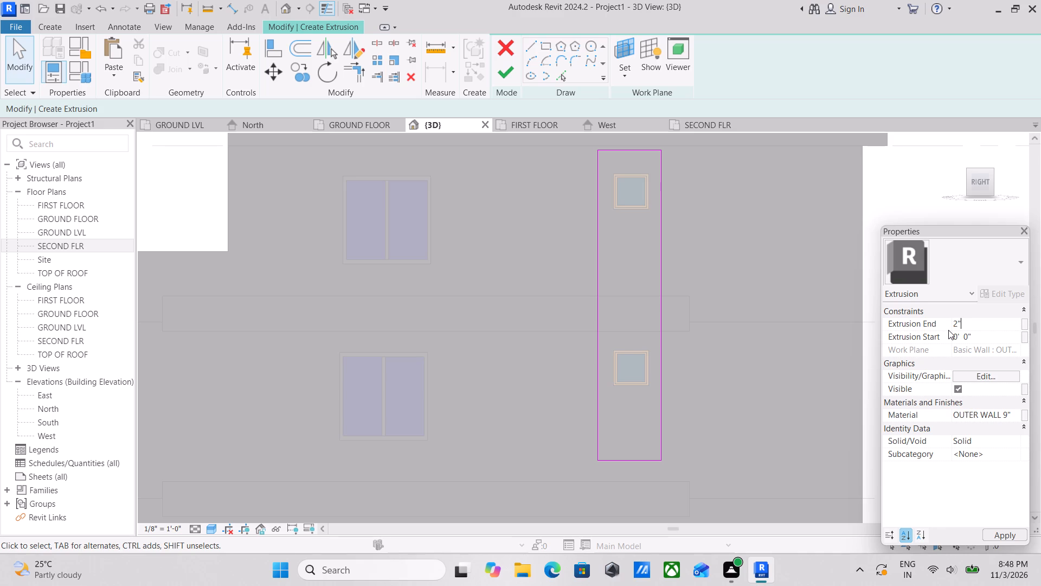
Create a new material for the extrusion and name it "wallnut brown colour".
left_click(1010, 414)
left_click(1012, 414)
left_click(1017, 417)
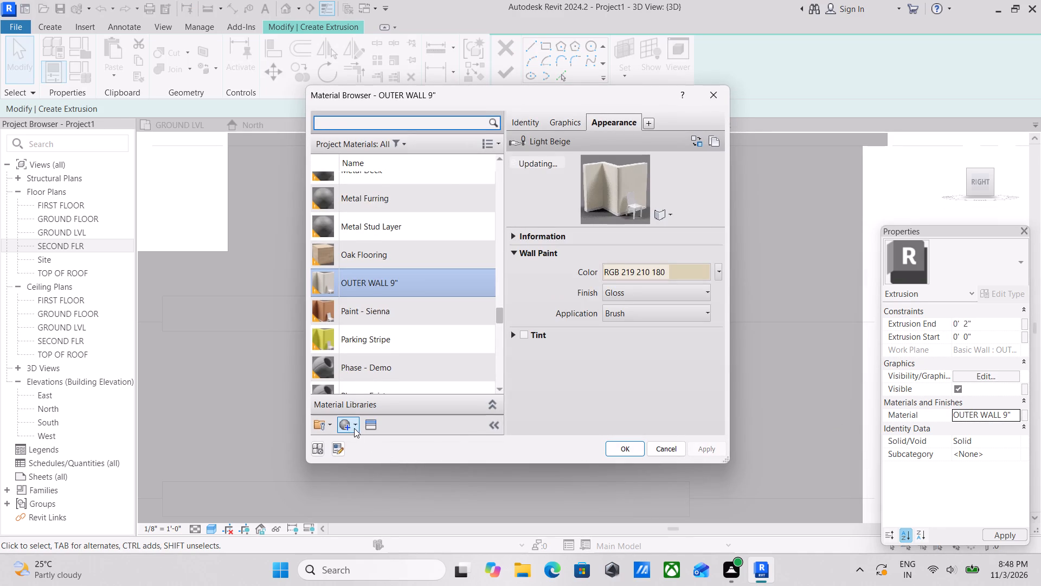
left_click(352, 428)
left_click(368, 438)
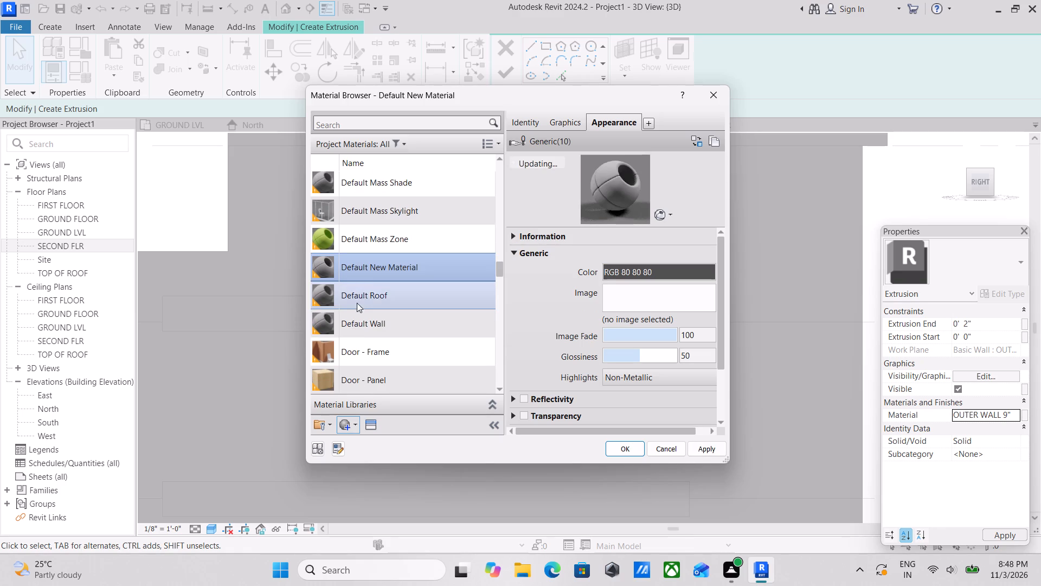
right_click(386, 261)
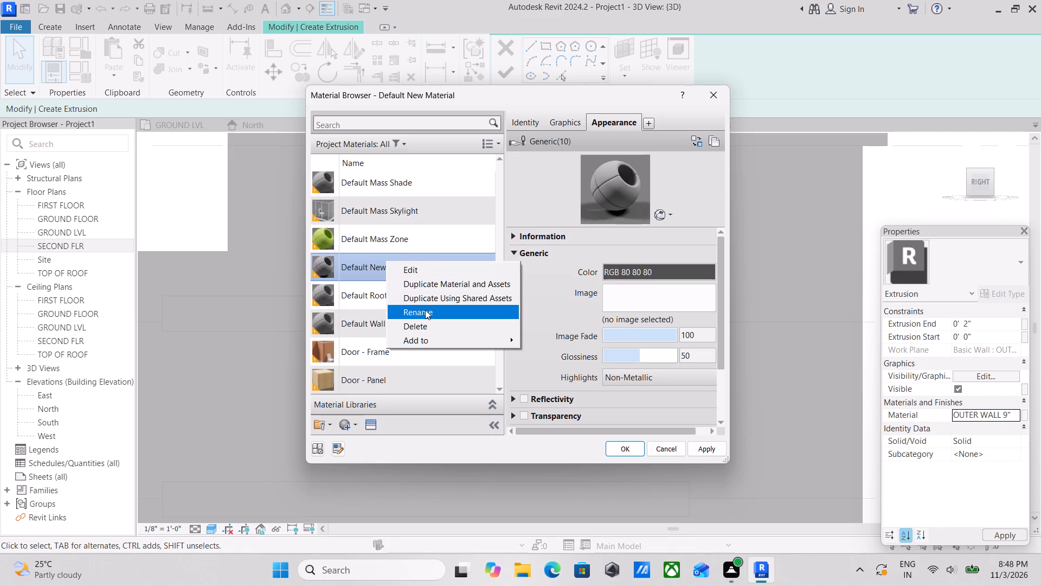
left_click(425, 310)
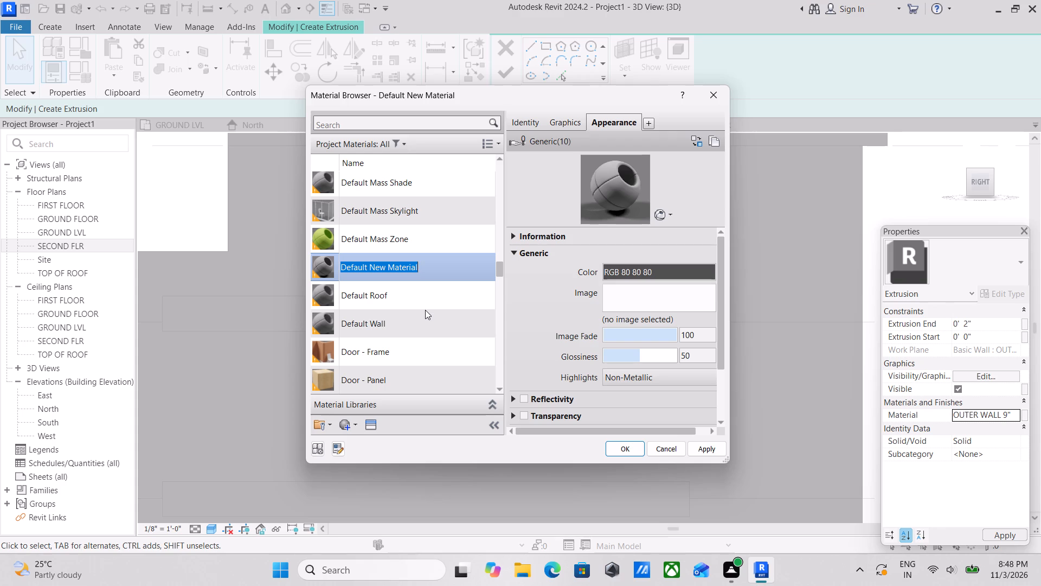
type("wa")
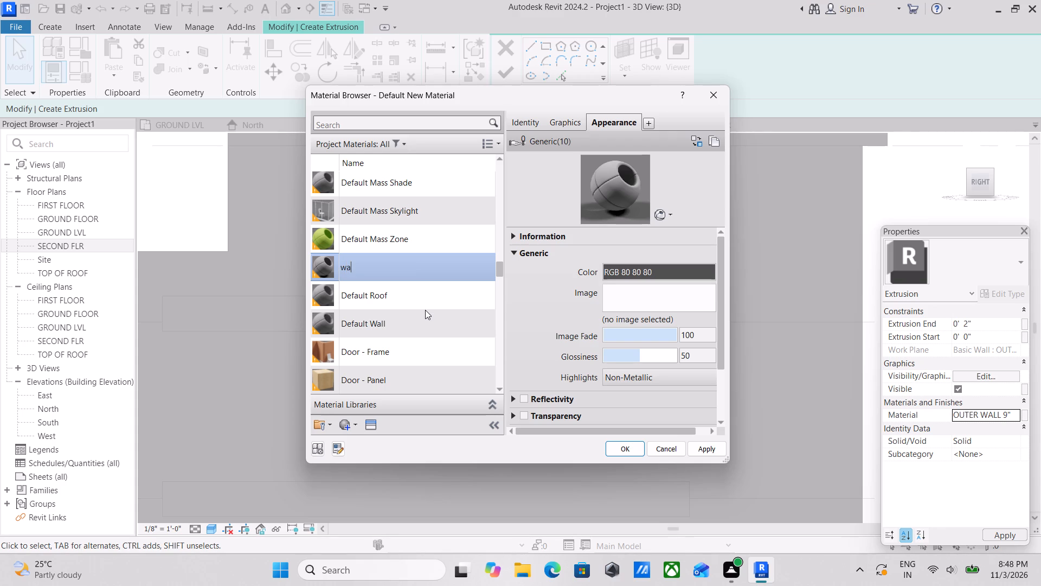
type("llnut brown")
key("space")
type("colour")
Give the new material the Chestnut appearance from the Appearance Library's Matte wall paints.
left_click(365, 426)
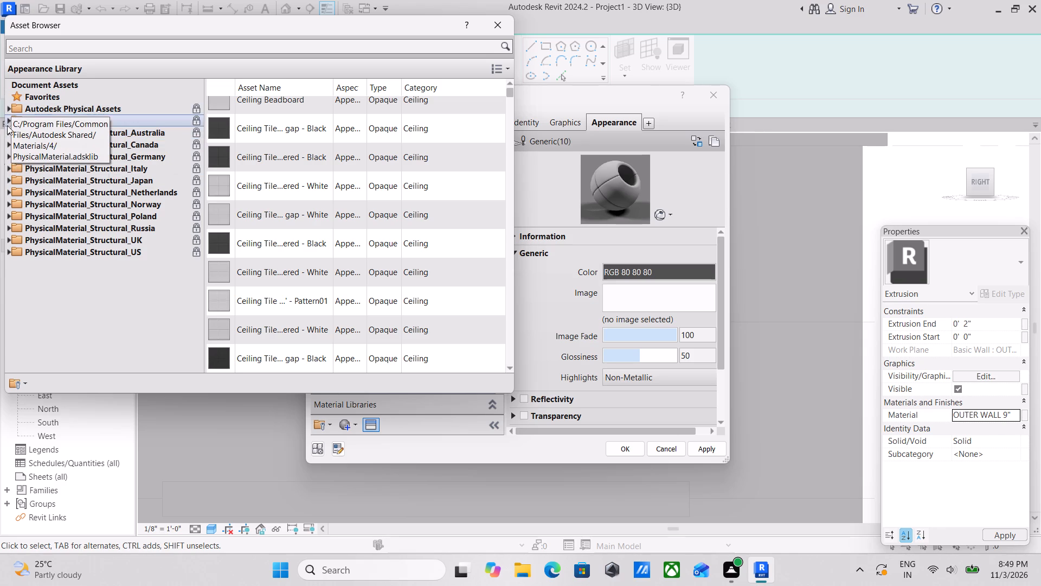
left_click(7, 122)
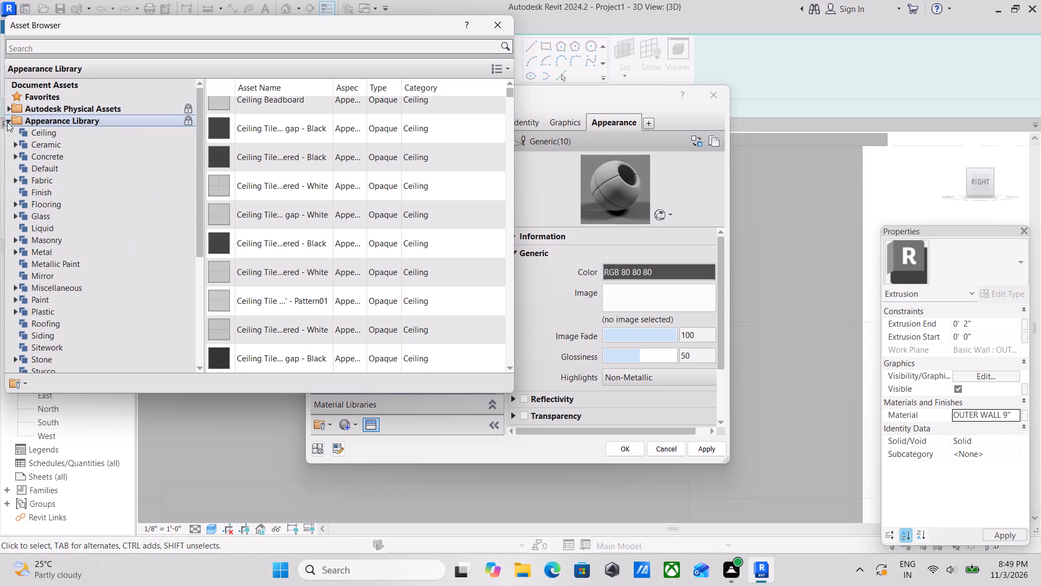
scroll(43, 307, "down", 3)
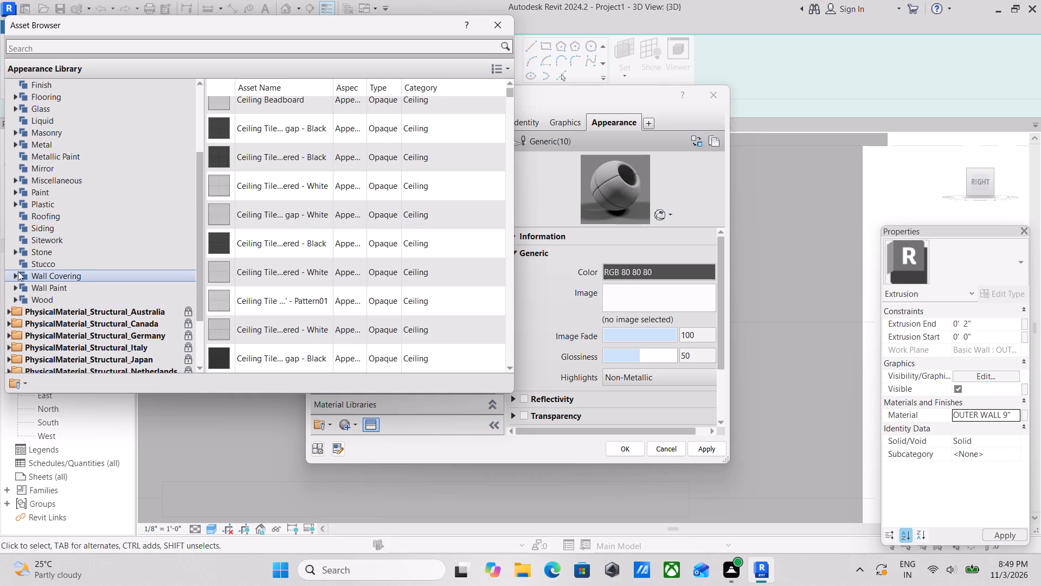
left_click(15, 250)
left_click(15, 250)
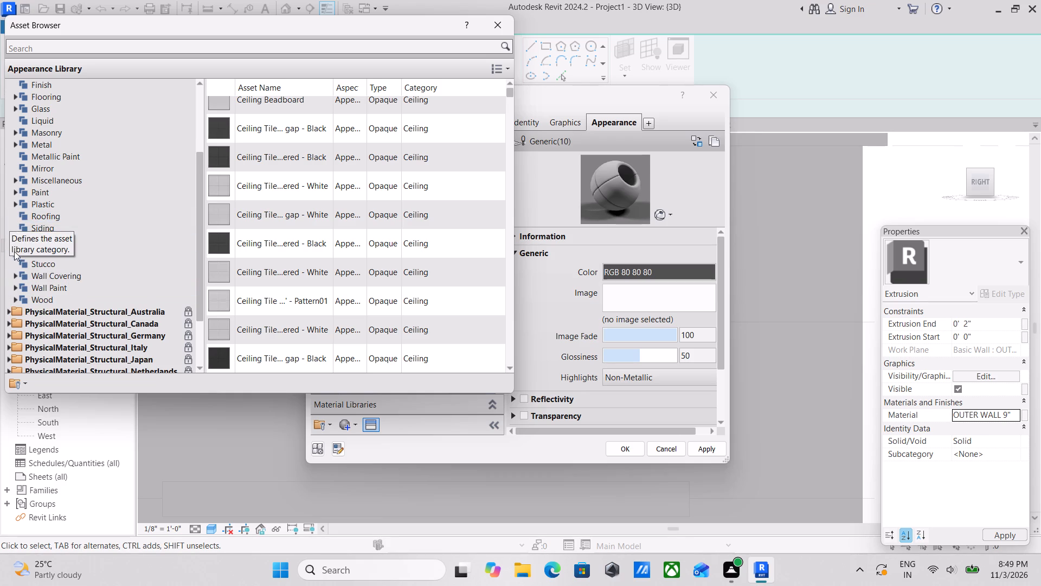
left_click(16, 288)
left_click(29, 309)
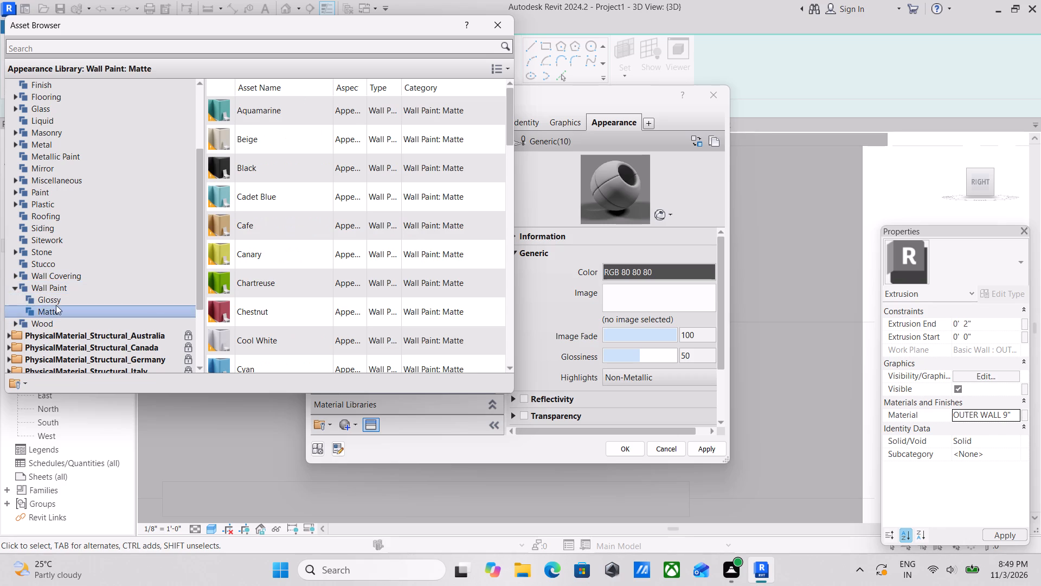
scroll(227, 269, "down", 3)
scroll(292, 311, "down", 1)
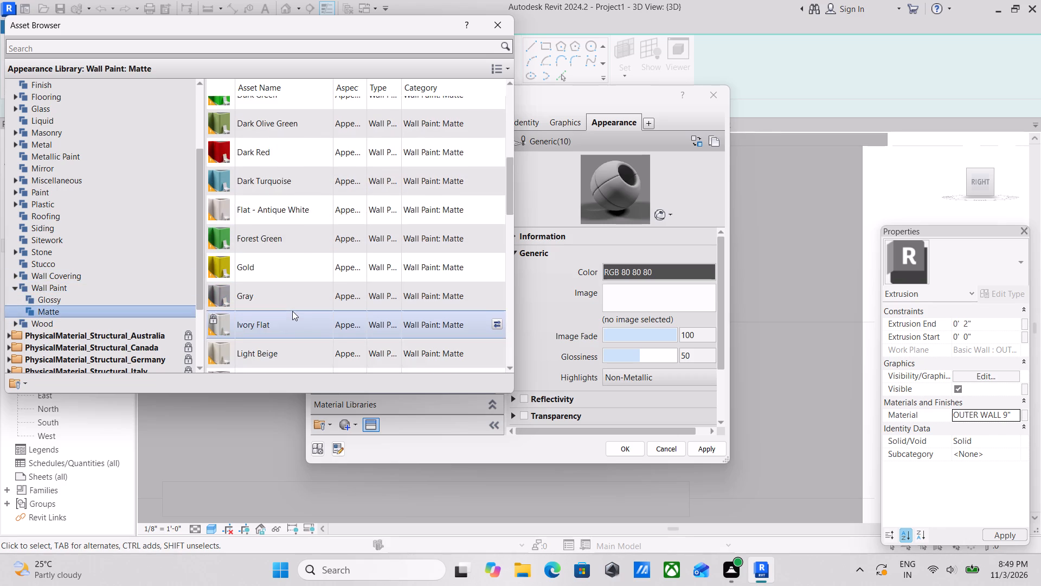
scroll(292, 311, "down", 2)
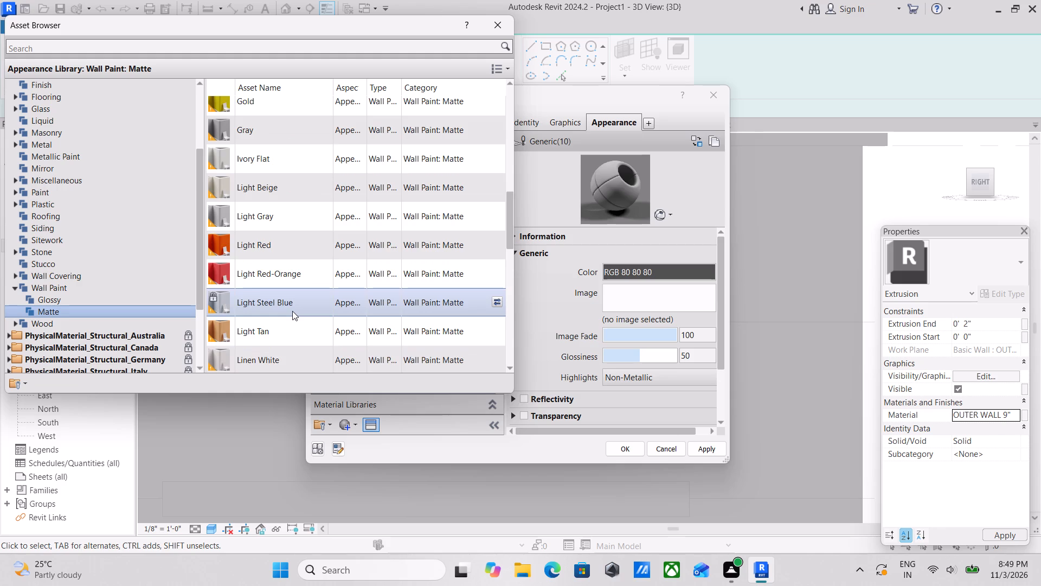
scroll(292, 311, "up", 8)
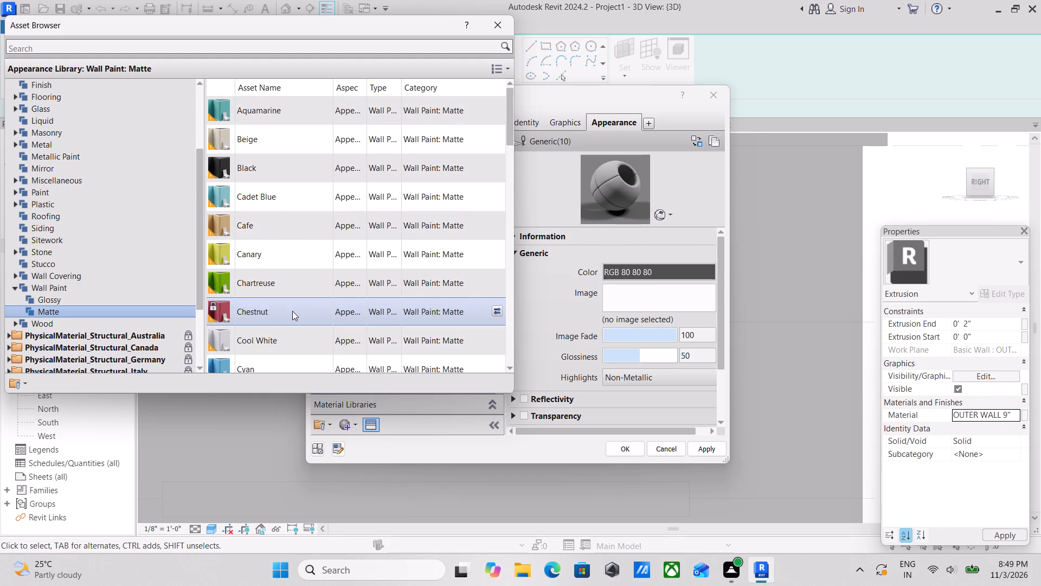
scroll(292, 311, "down", 13)
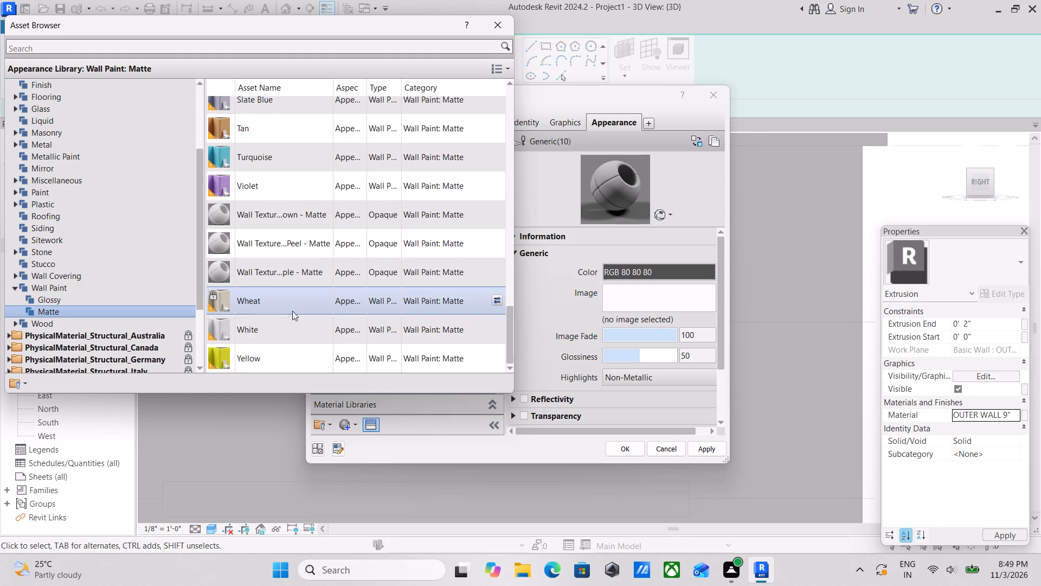
scroll(292, 311, "down", 4)
scroll(292, 311, "up", 11)
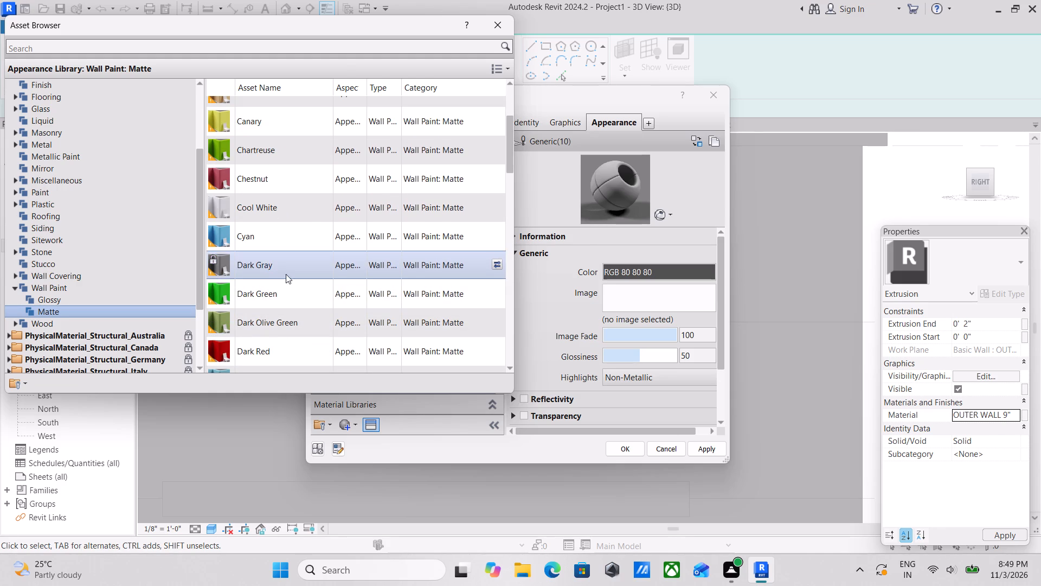
scroll(273, 289, "down", 3)
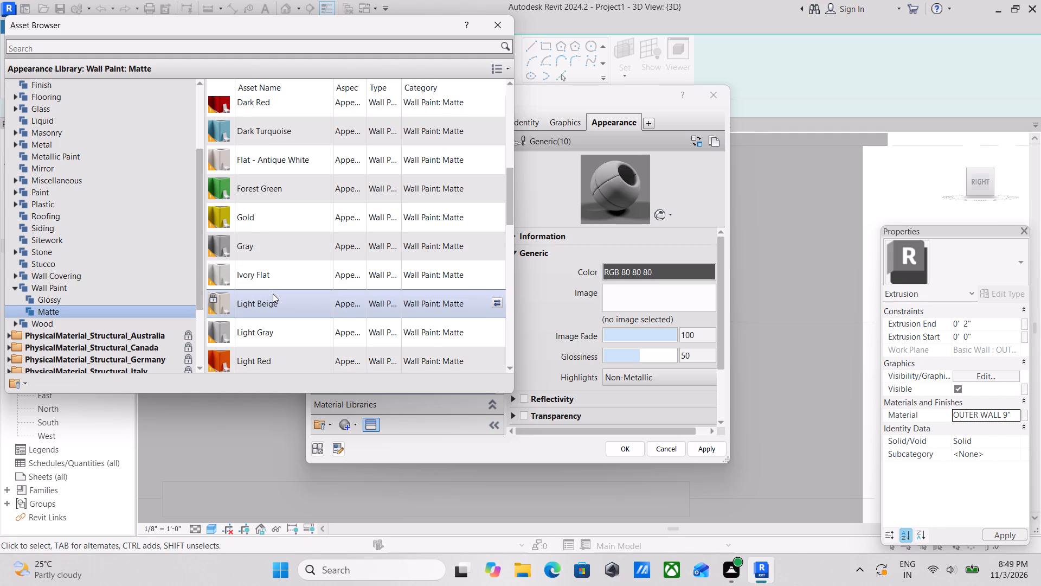
scroll(273, 294, "up", 7)
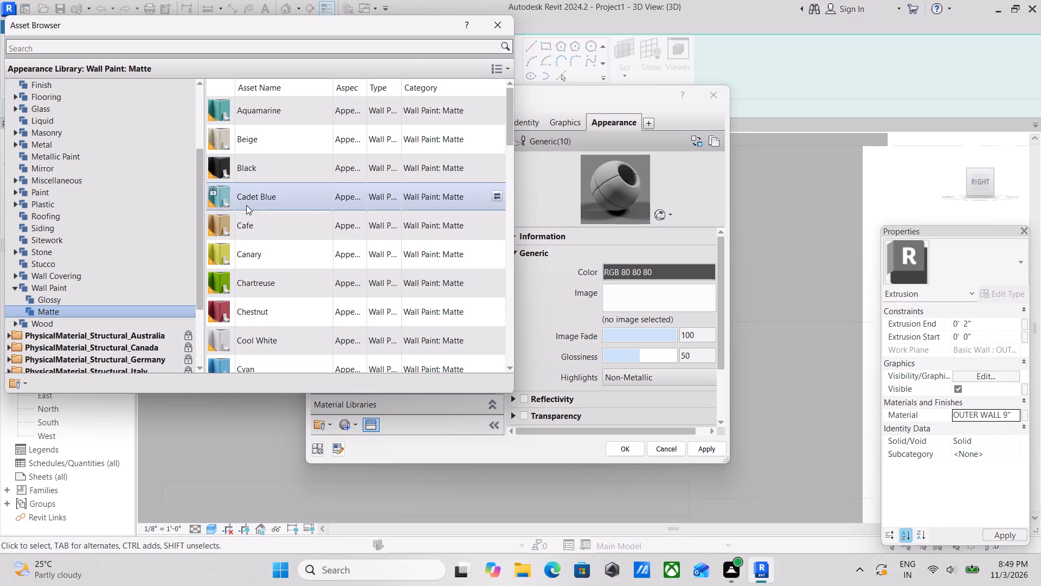
double_click(252, 304)
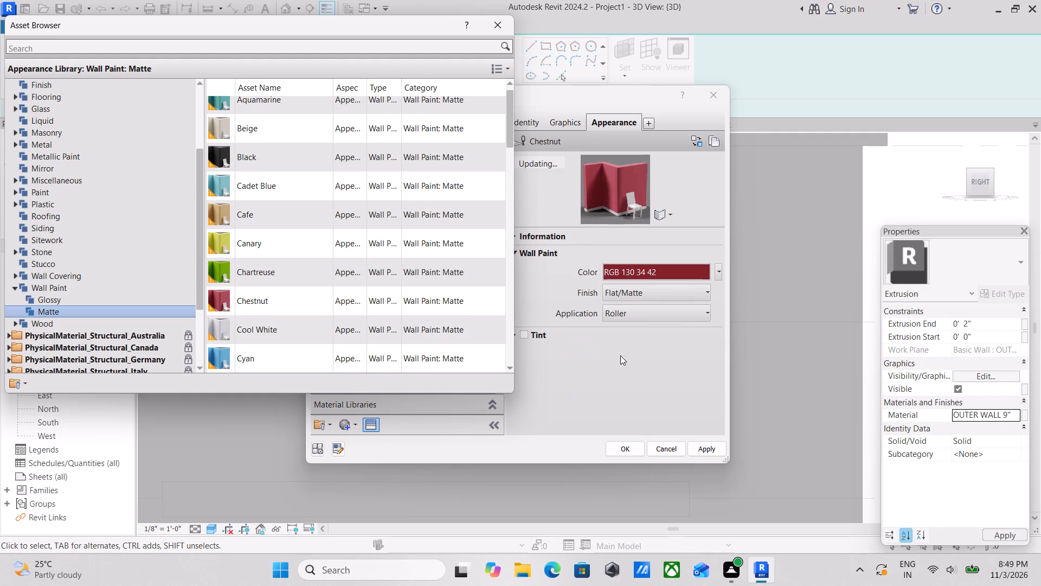
Set the material's wall paint colour to RGB 117, 99, 90.
left_click(682, 268)
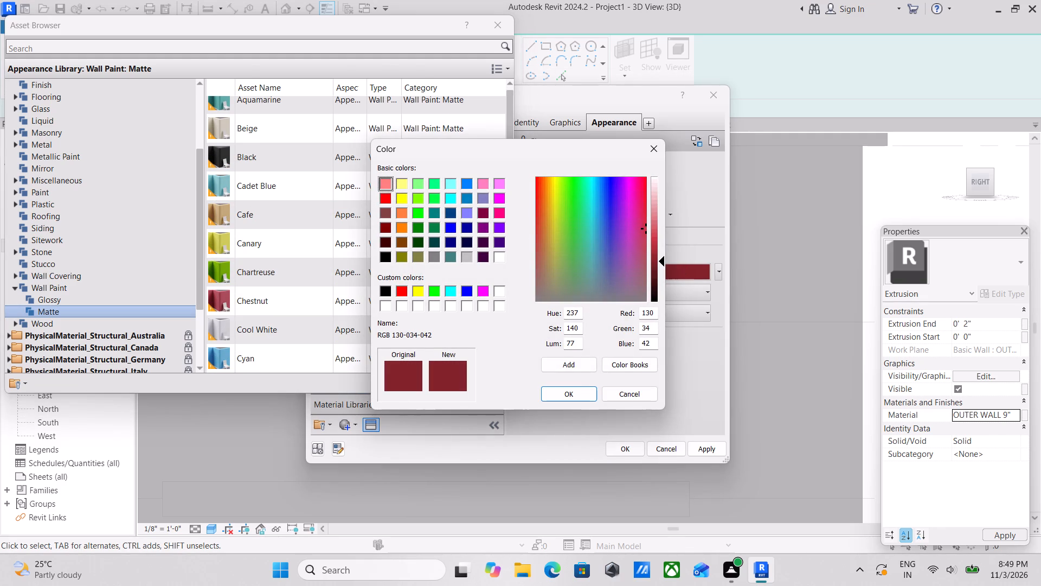
left_click_drag(654, 316, 614, 321)
type("11")
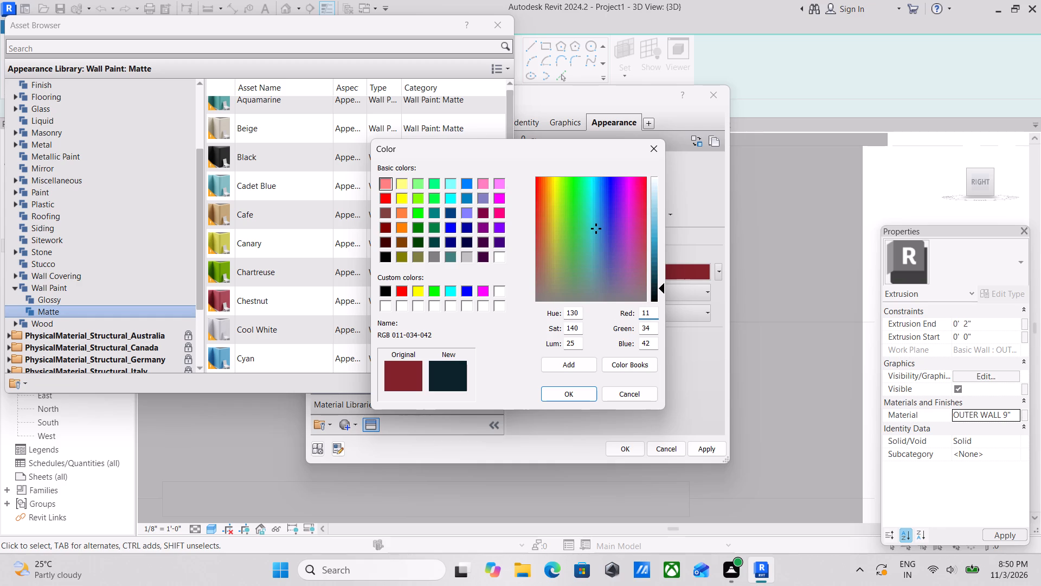
key("7")
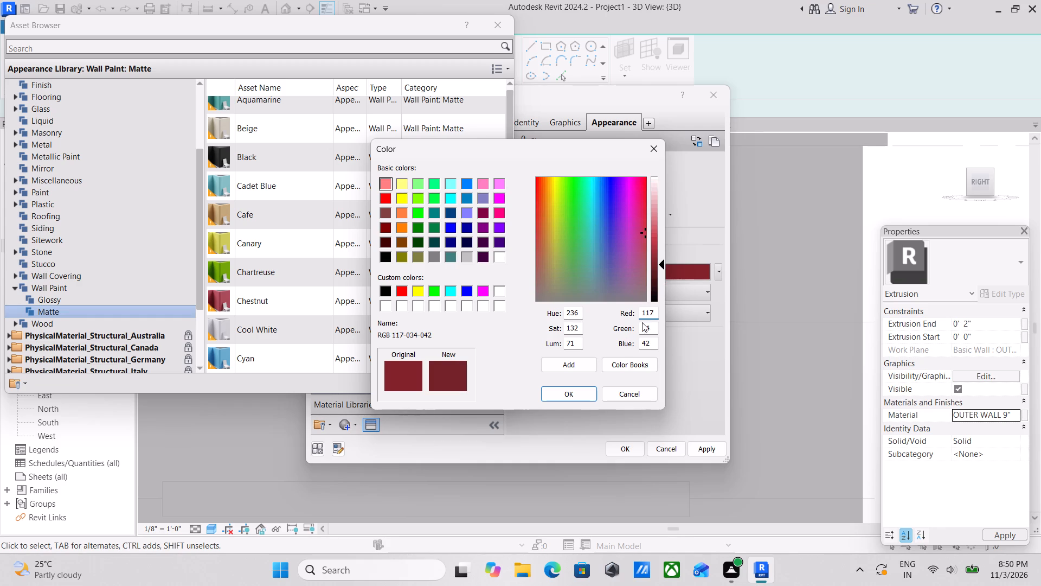
left_click_drag(654, 329, 600, 333)
type("99")
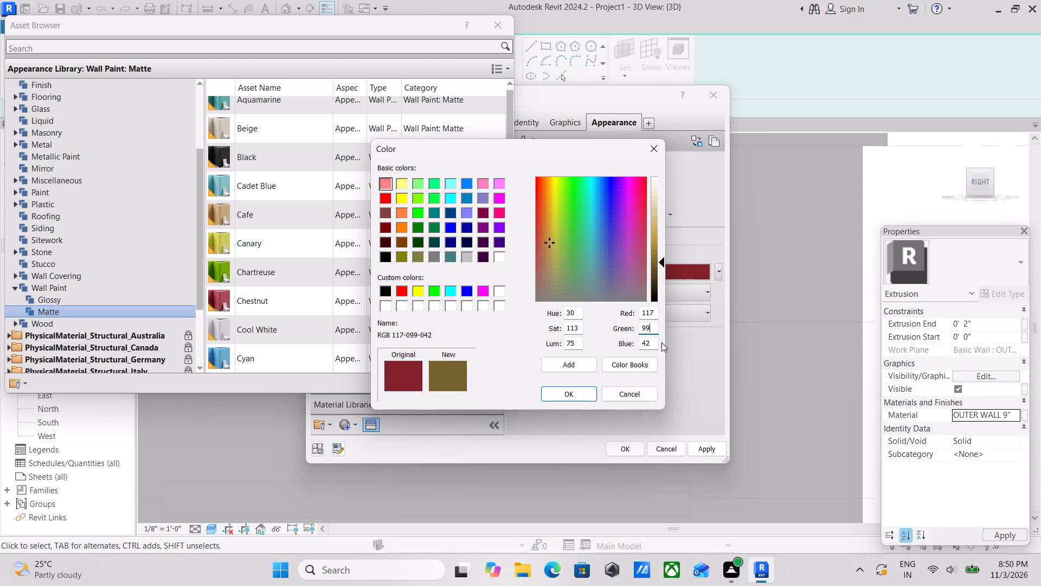
left_click_drag(648, 345, 619, 348)
type("90")
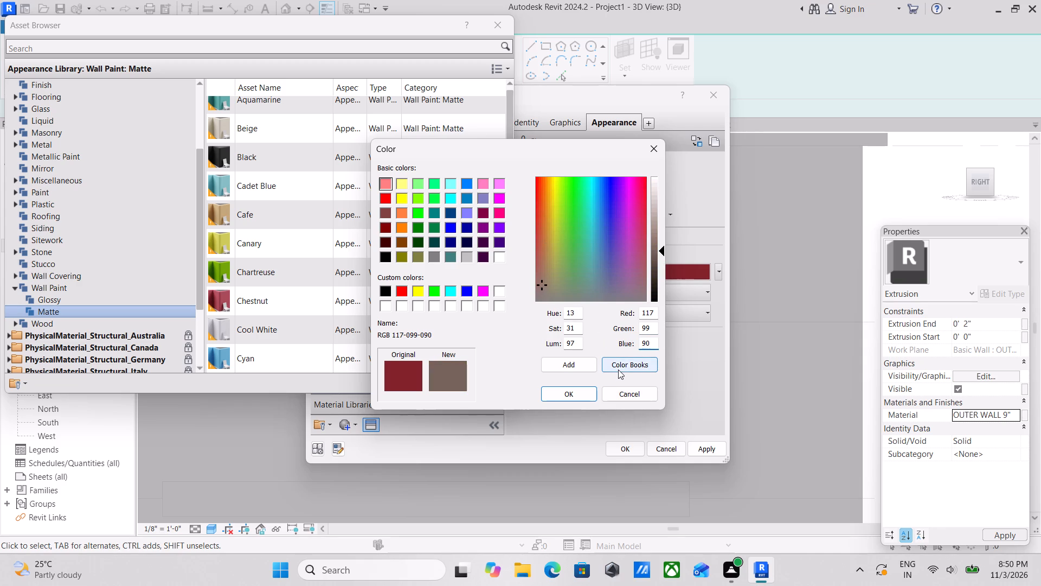
left_click(582, 394)
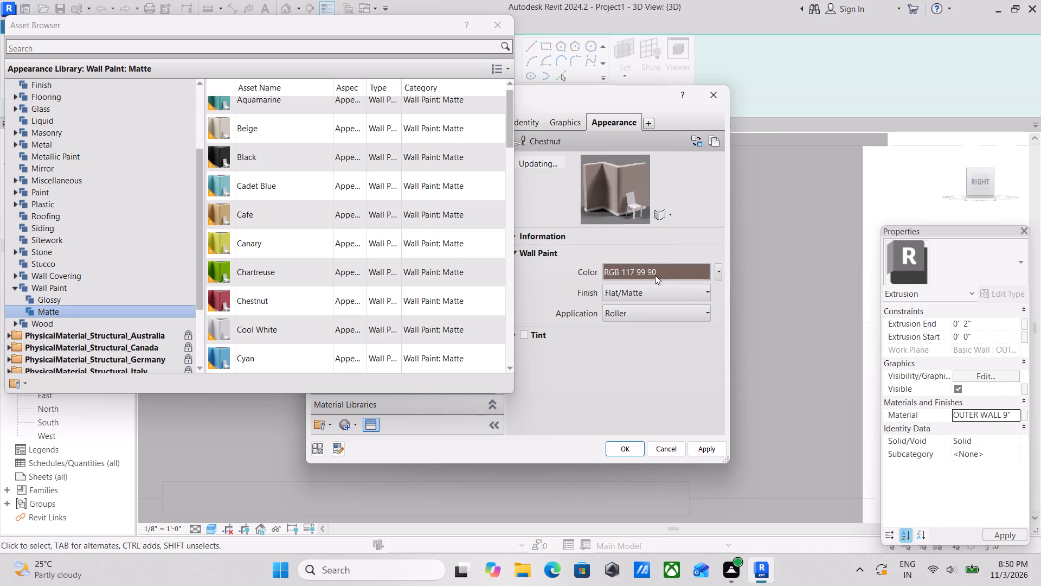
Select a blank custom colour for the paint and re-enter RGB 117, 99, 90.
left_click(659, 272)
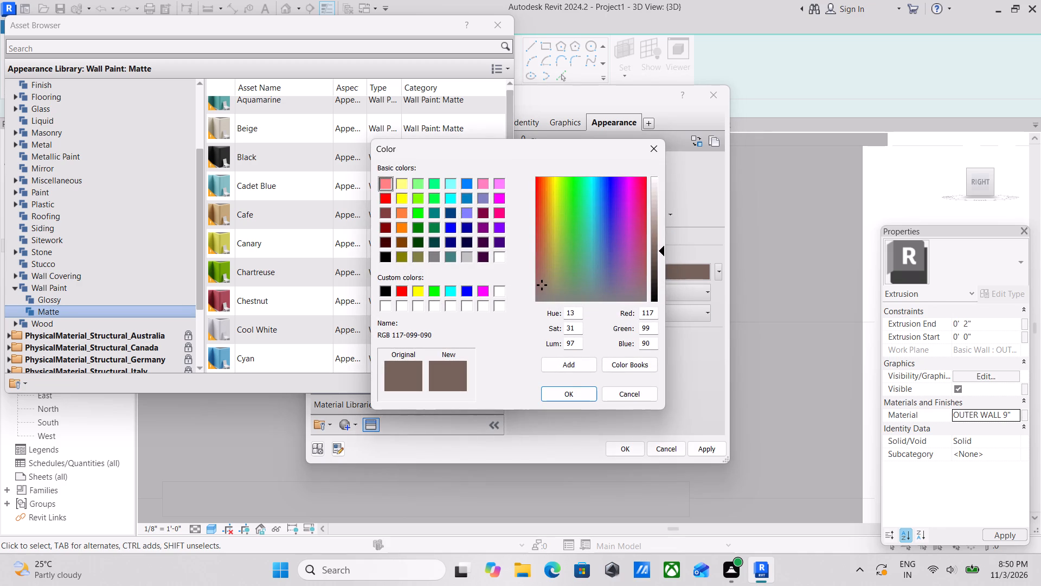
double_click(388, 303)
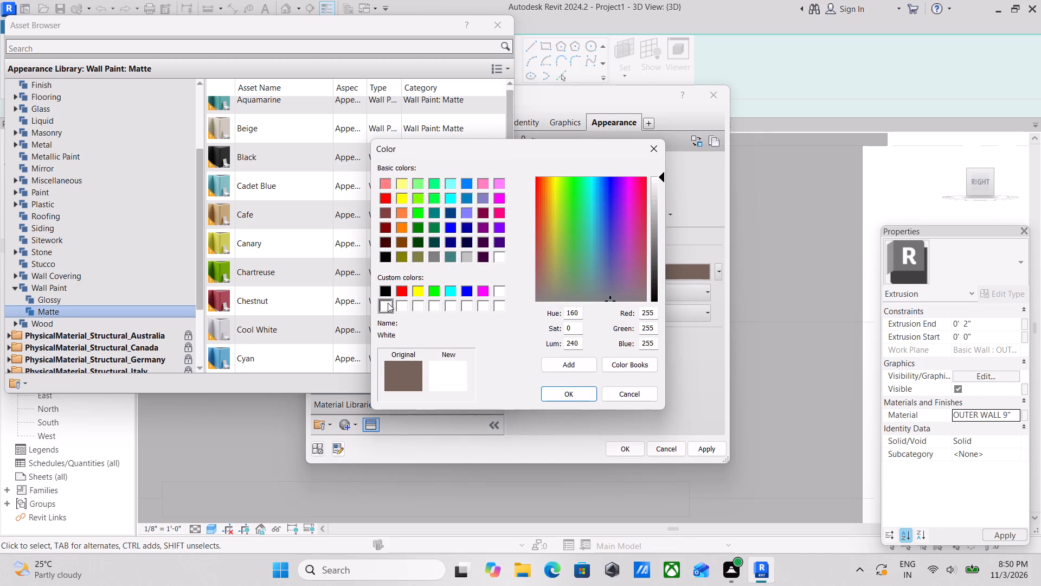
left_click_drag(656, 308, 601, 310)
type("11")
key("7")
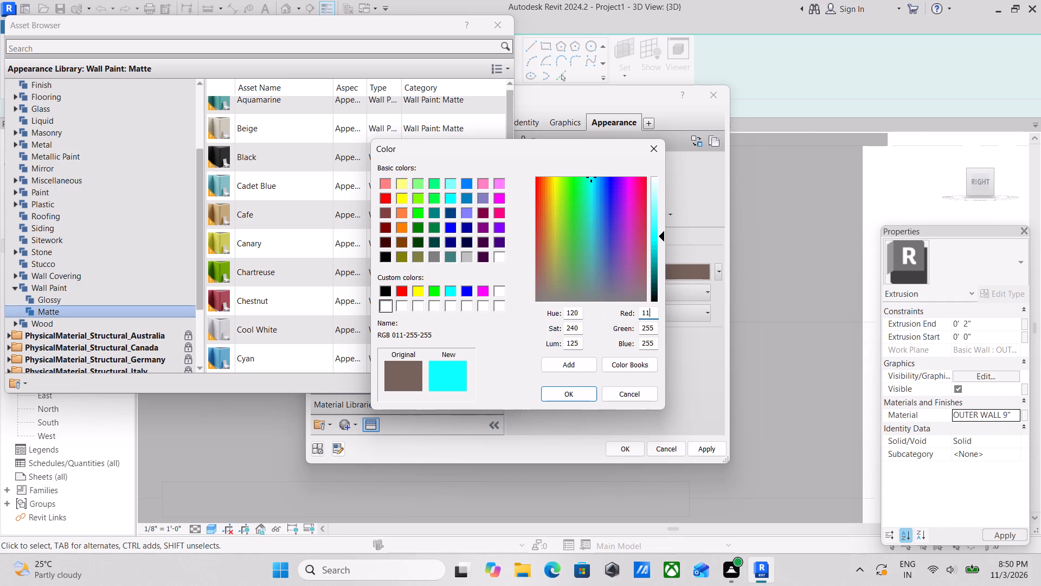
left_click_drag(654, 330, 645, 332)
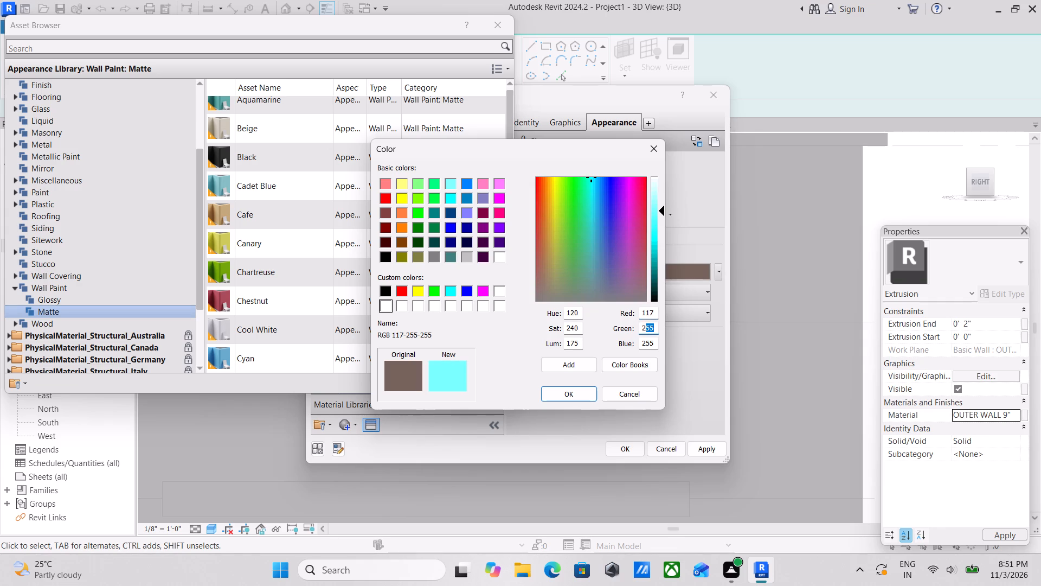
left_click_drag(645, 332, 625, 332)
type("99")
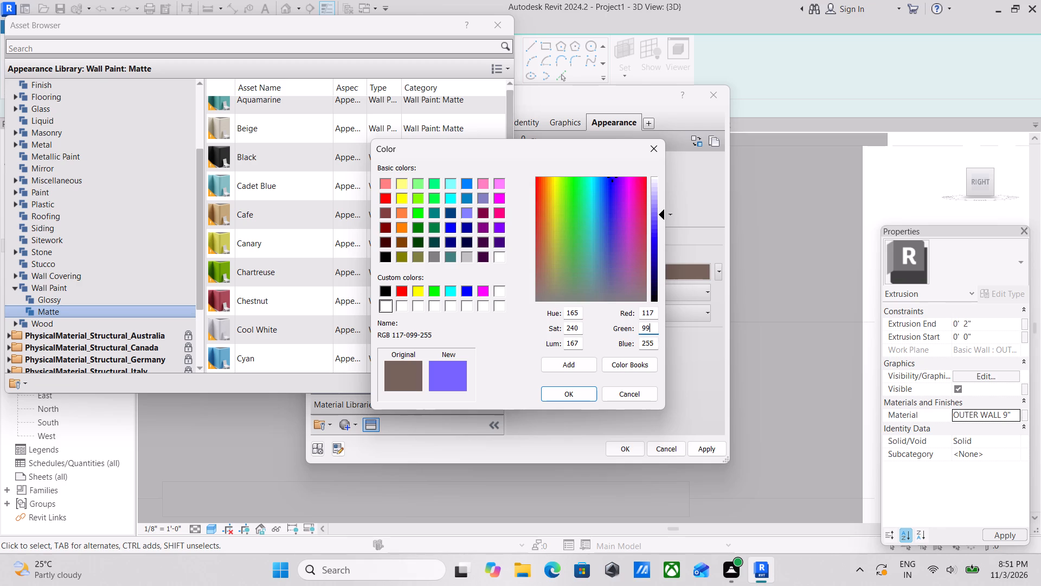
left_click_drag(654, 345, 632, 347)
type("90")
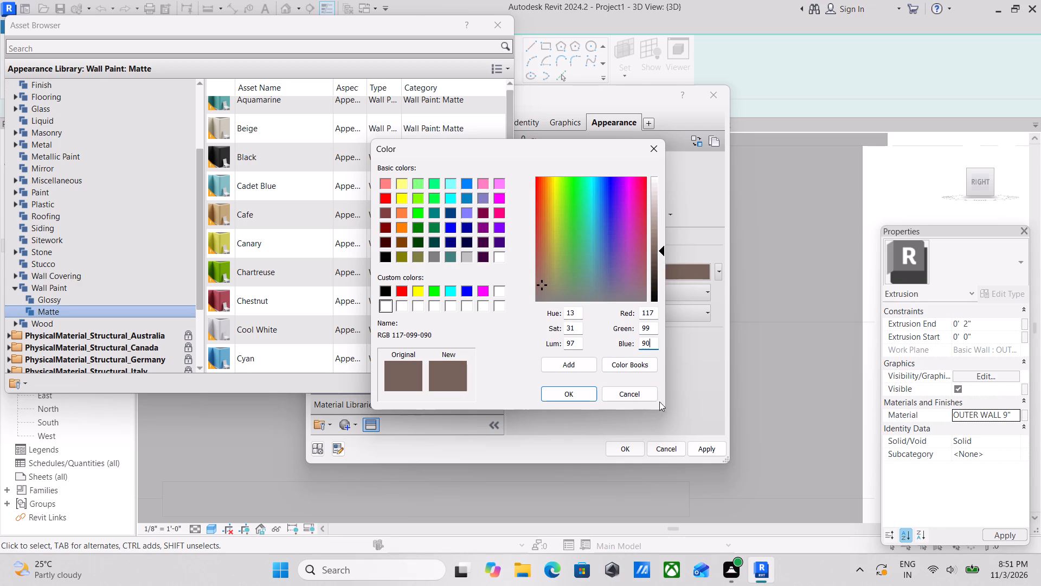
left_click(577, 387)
Apply the material changes and assign "wallnut brown colour" to the extrusion.
left_click(699, 451)
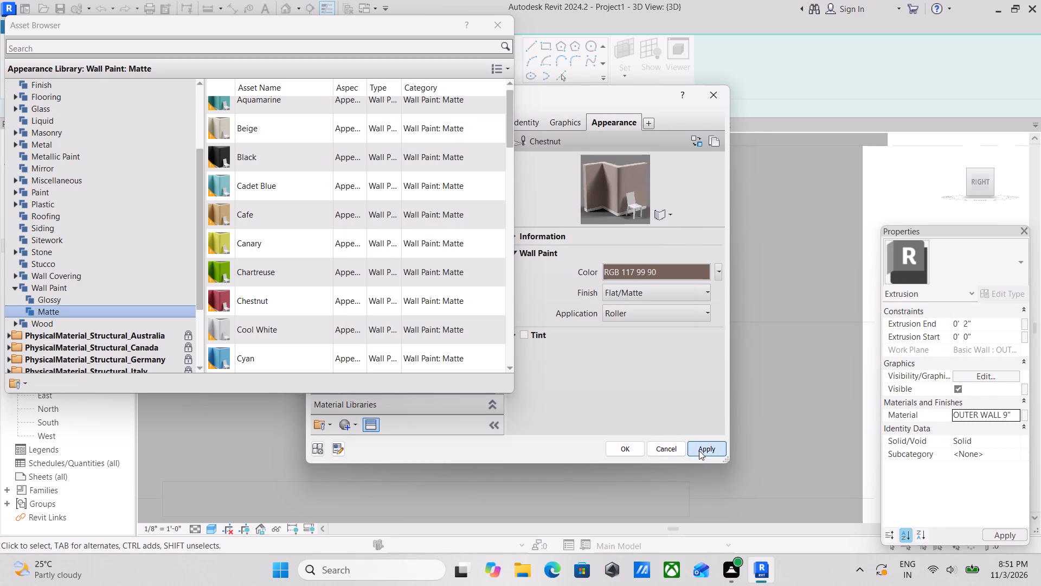
left_click(621, 447)
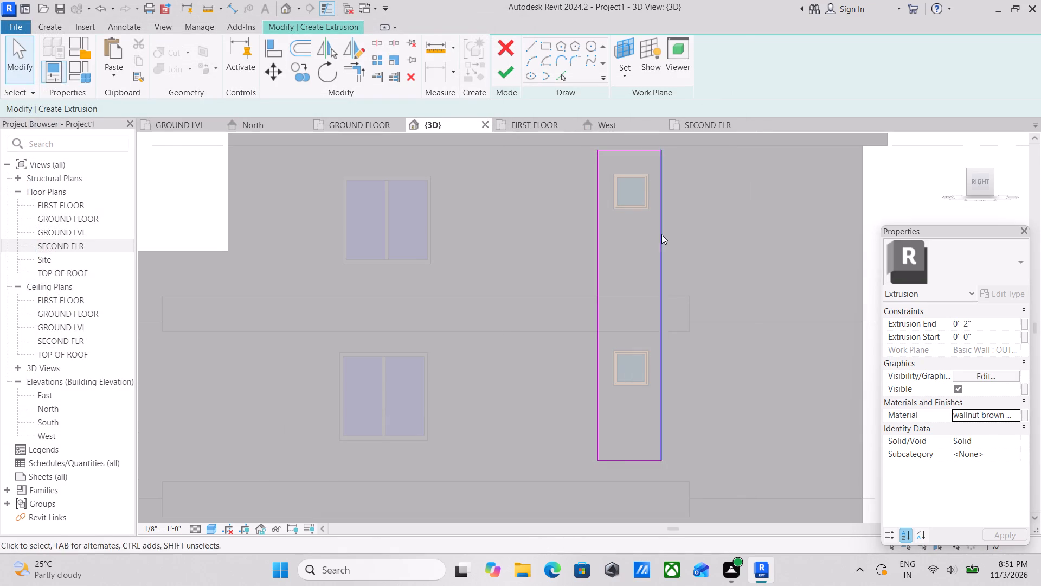
Finish the extrusion around the two small upper-floor windows.
scroll(633, 213, "down", 2)
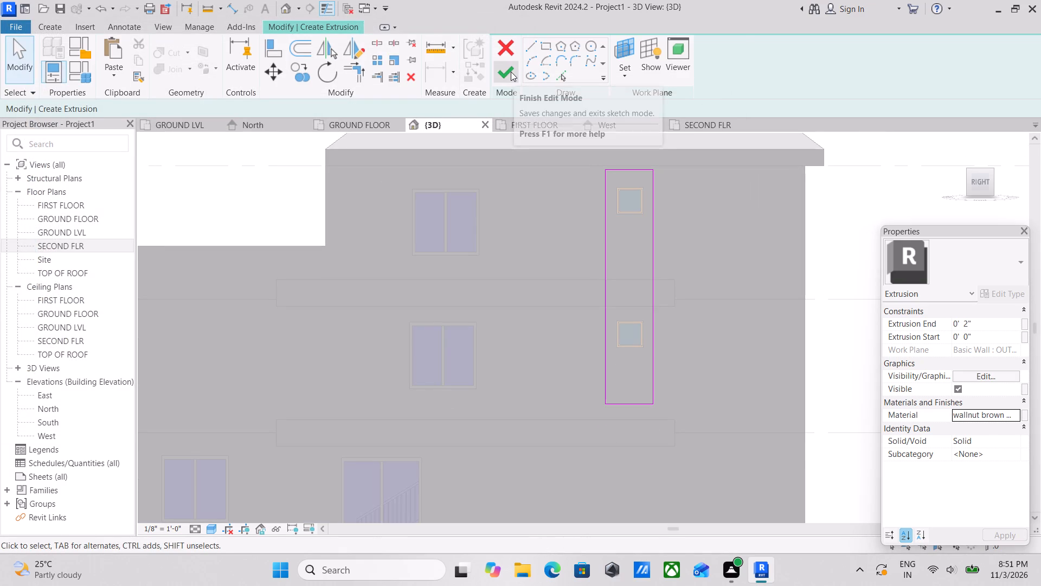
left_click(506, 72)
Reopen the walnut-brown extrusion's sketch and draw a 2'-0" square opening along the outer frame of the upper small window.
scroll(682, 271, "up", 2)
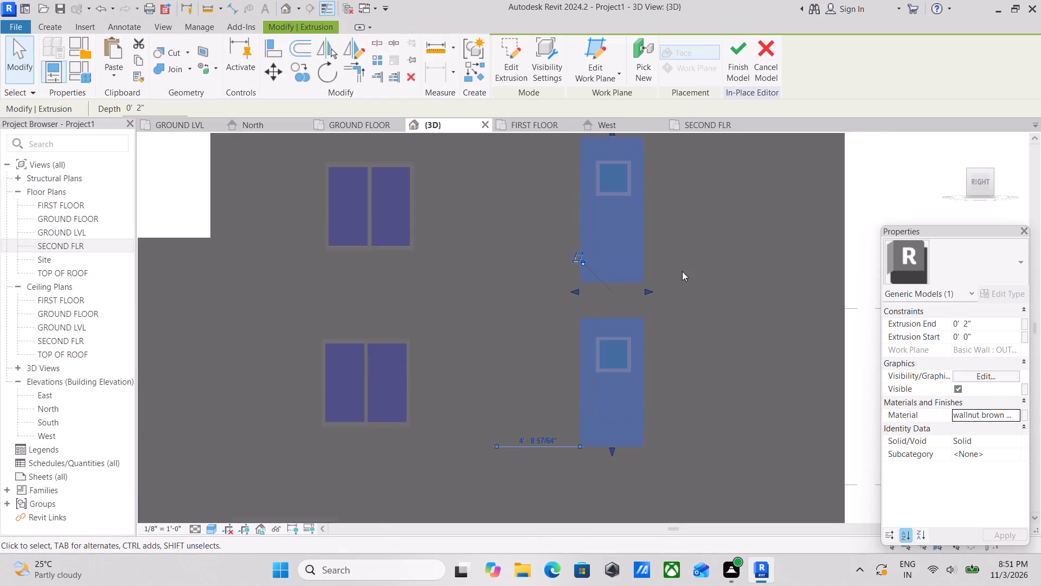
left_click(520, 67)
scroll(579, 163, "up", 2)
middle_click_drag(585, 175, 589, 309)
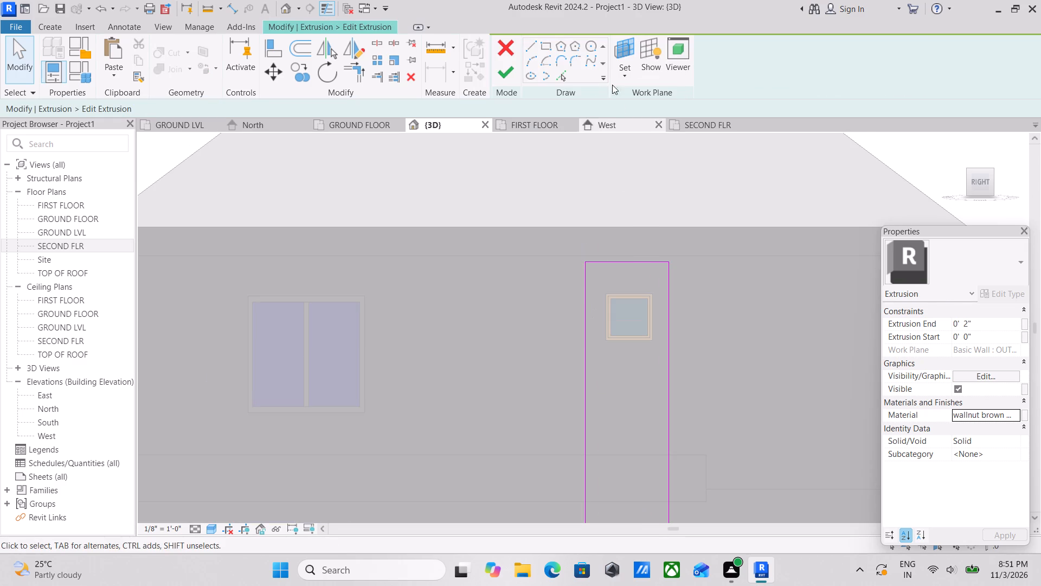
left_click(545, 47)
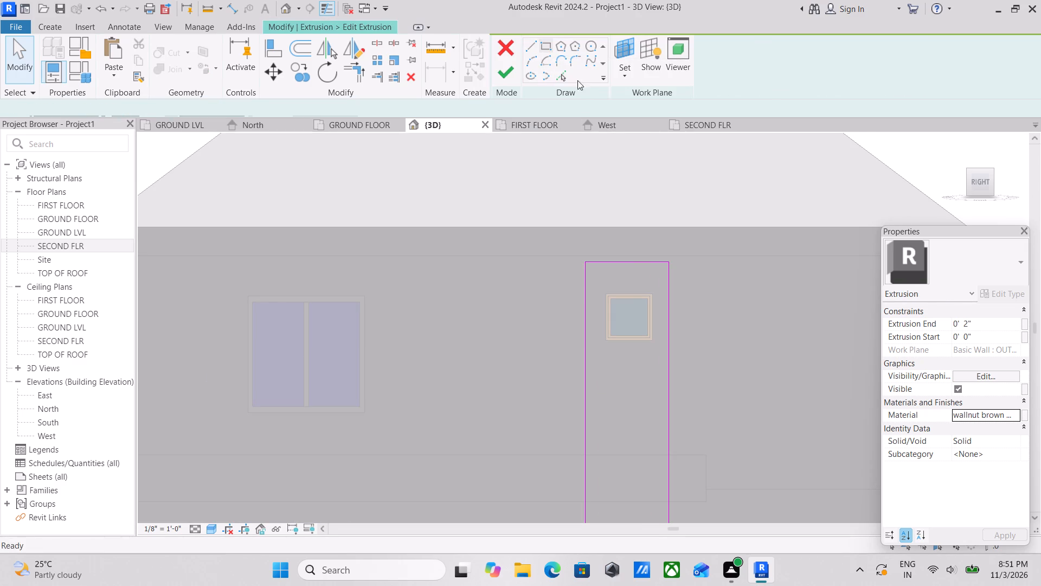
scroll(640, 326, "up", 11)
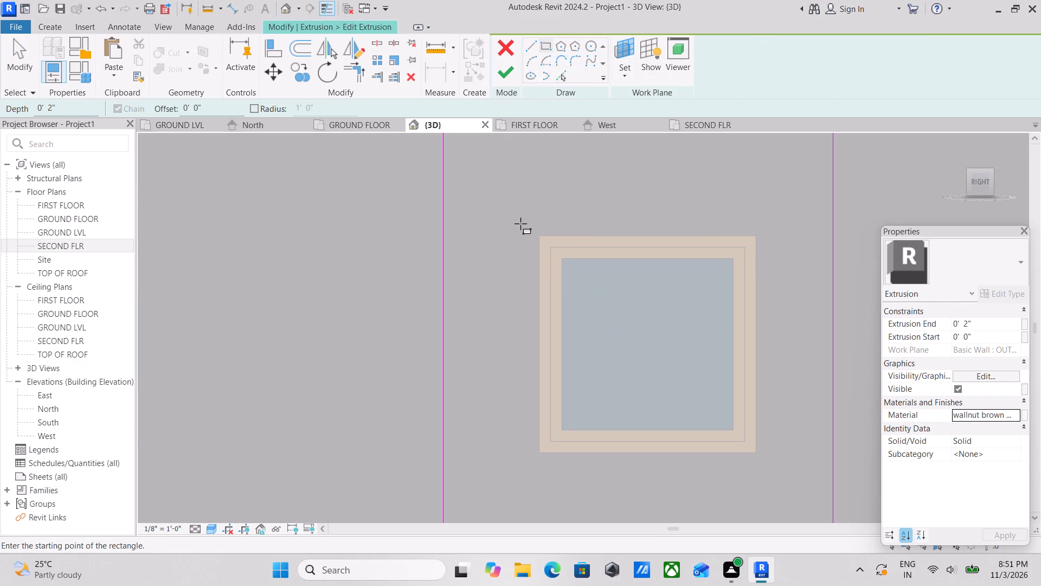
left_click(535, 236)
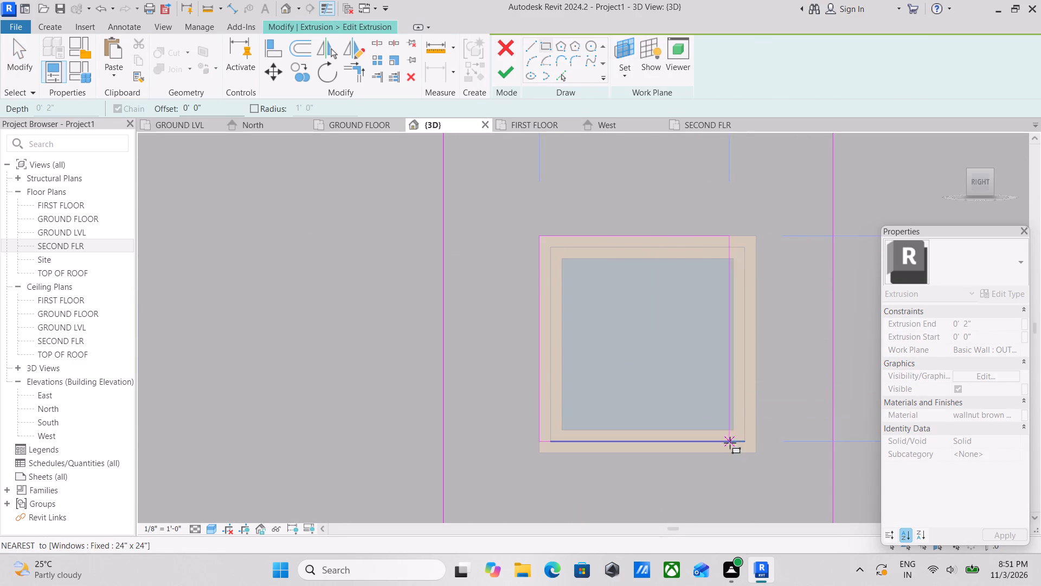
left_click(752, 449)
Draw a matching 2'-0" square opening along the outer frame of the lower small window.
scroll(691, 371, "down", 3)
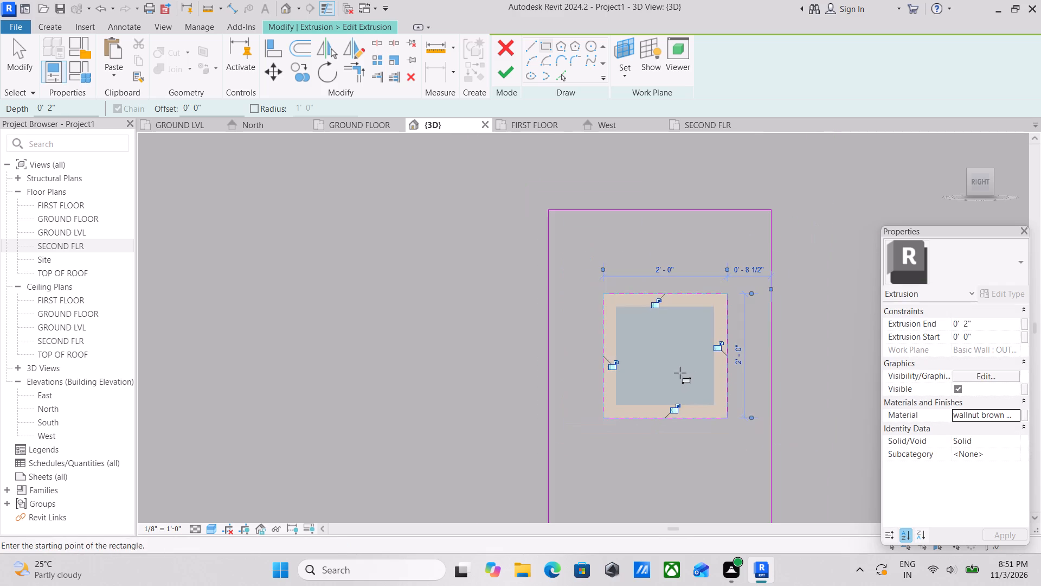
scroll(680, 373, "down", 3)
middle_click_drag(671, 365, 656, 213)
scroll(620, 340, "down", 2)
middle_click_drag(603, 354, 555, 195)
middle_click_drag(599, 454, 587, 379)
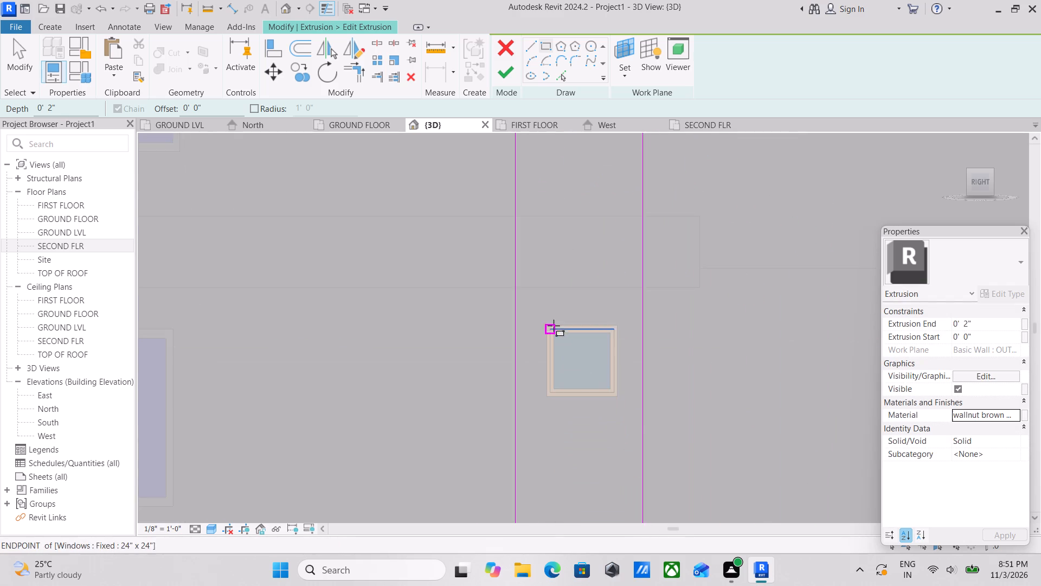
scroll(552, 323, "up", 15)
left_click(521, 321)
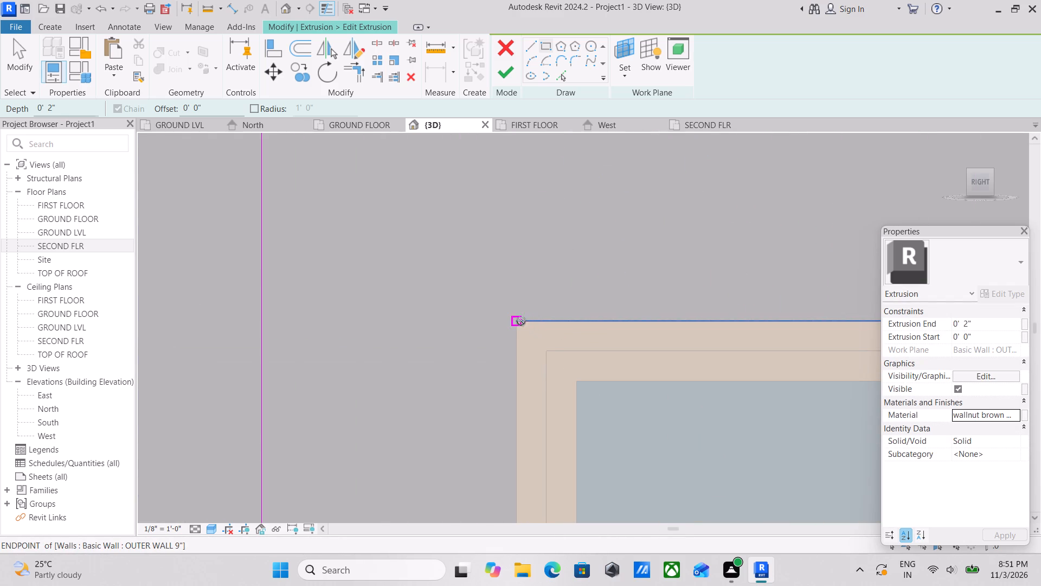
scroll(630, 424, "down", 2)
middle_click_drag(622, 414, 468, 216)
middle_click_drag(552, 347, 403, 197)
scroll(529, 336, "down", 2)
middle_click_drag(537, 351, 486, 297)
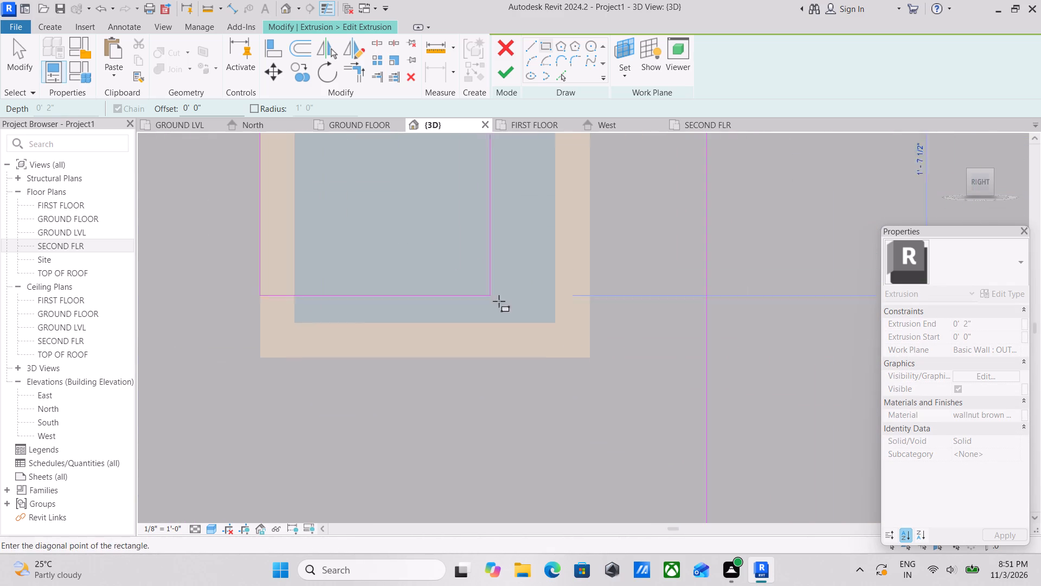
scroll(566, 346, "up", 2)
left_click(594, 359)
Finish the extrusion's sketch edit and complete the in-place model.
scroll(348, 341, "down", 6)
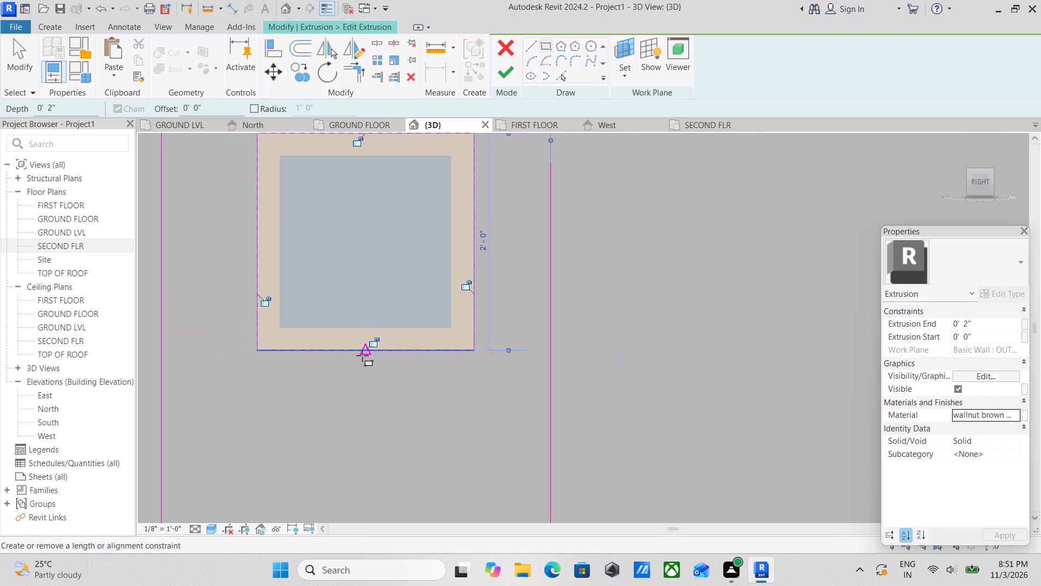
scroll(362, 355, "down", 4)
middle_click_drag(370, 355, 475, 346)
scroll(478, 346, "up", 1)
scroll(477, 348, "down", 9)
middle_click_drag(474, 381, 502, 368)
scroll(460, 337, "down", 2)
middle_click_drag(459, 346, 516, 419)
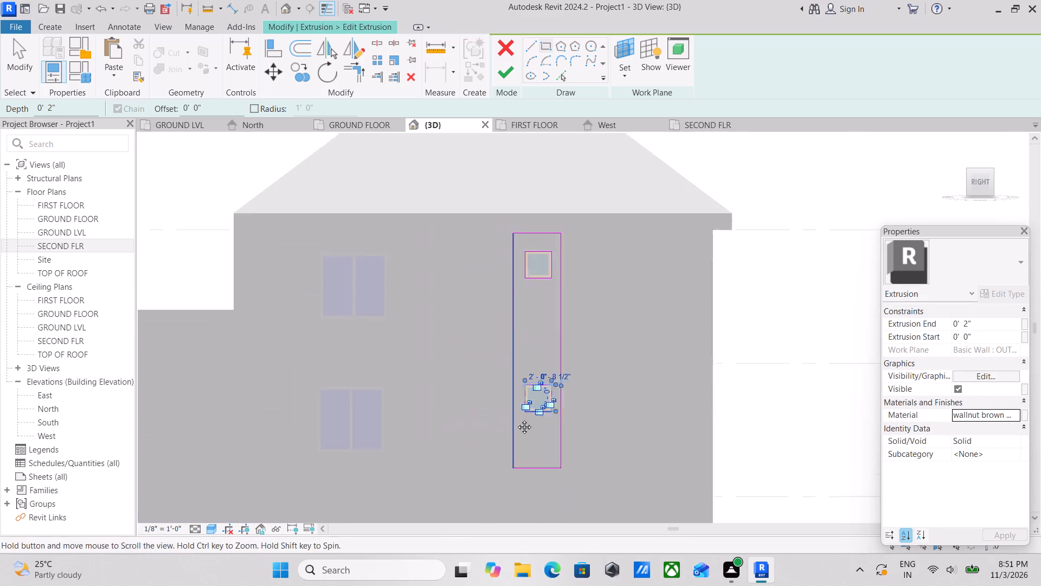
middle_click_drag(516, 419, 518, 420)
scroll(519, 421, "up", 1)
left_click(498, 76)
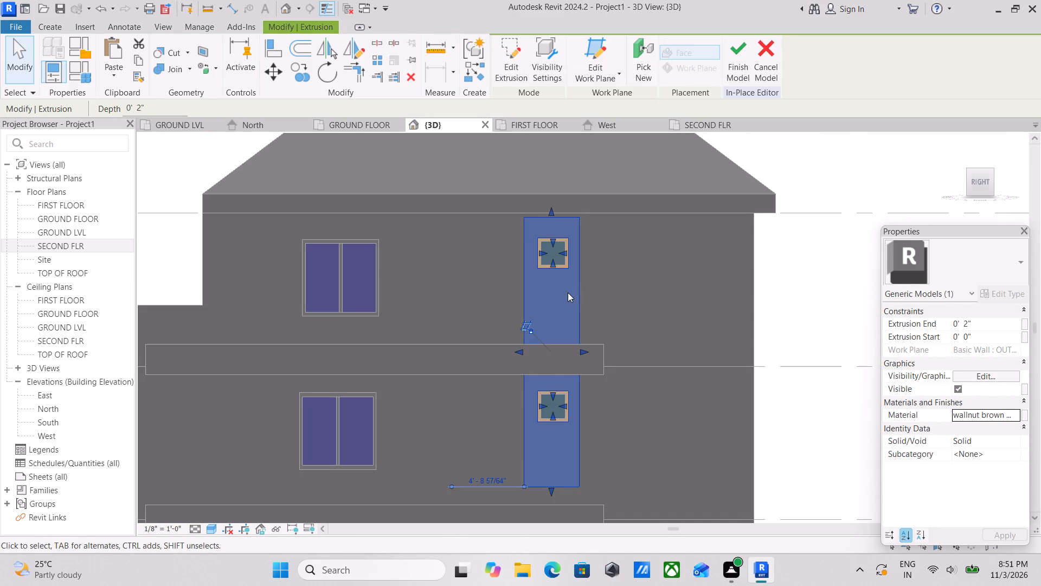
scroll(568, 294, "down", 3)
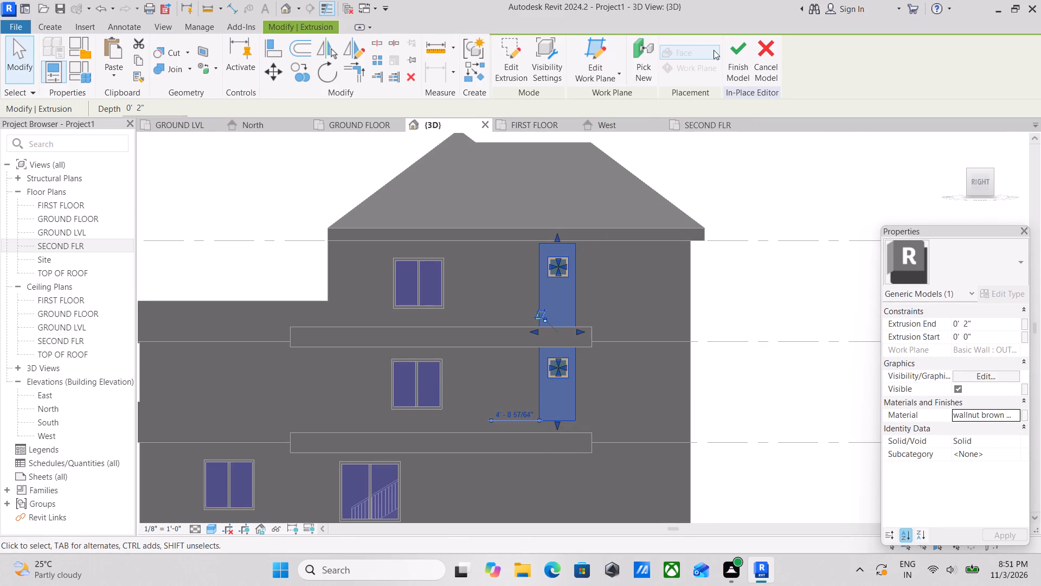
left_click(744, 52)
scroll(579, 320, "up", 4)
key("Escape")
Examine the window trim and floor-line bands on the right-side wall from several angles.
scroll(532, 336, "down", 1)
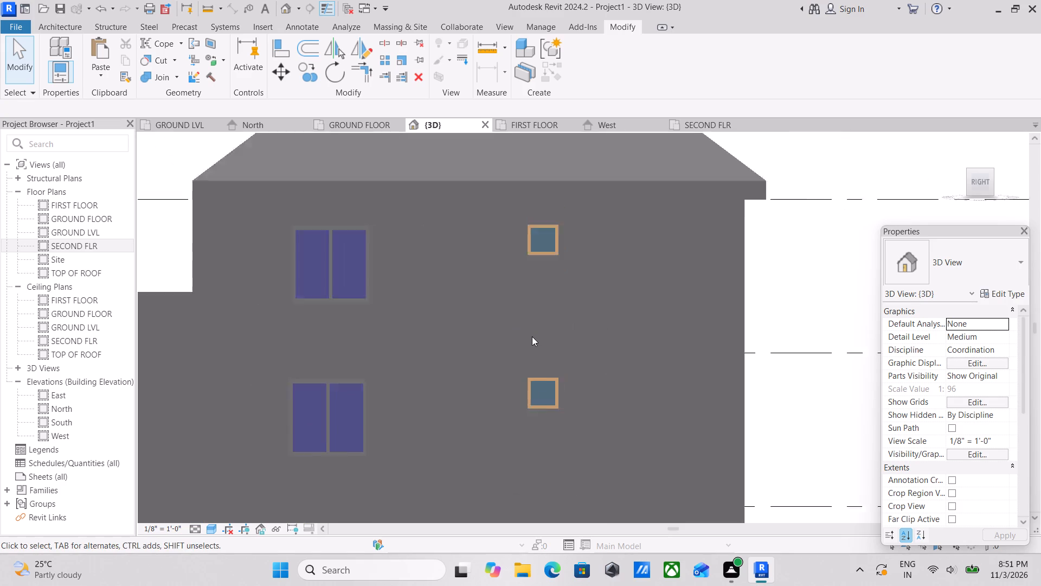
scroll(532, 336, "down", 3)
middle_click_drag(496, 334, 552, 397, "shift")
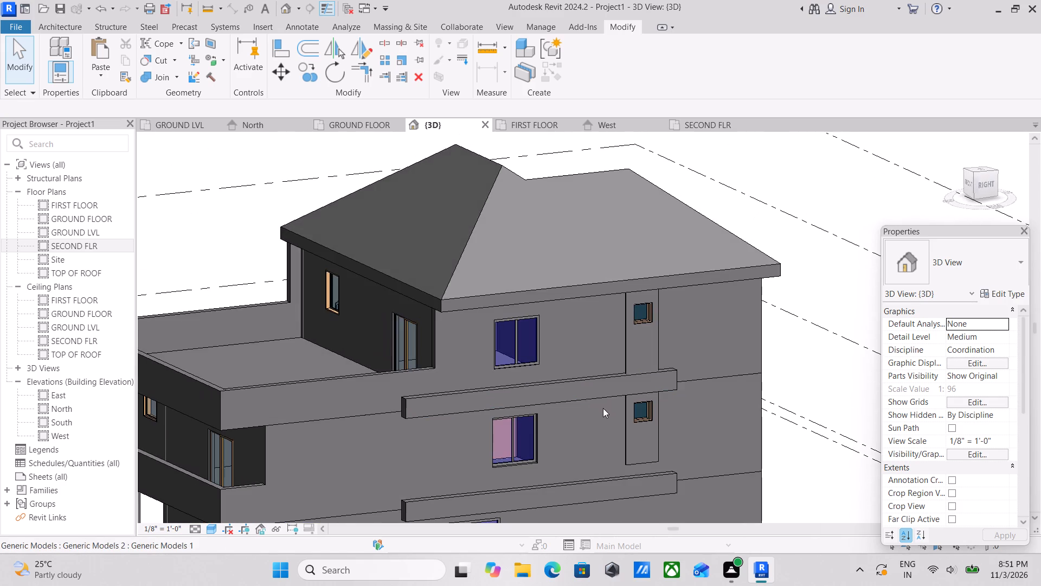
middle_click_drag(586, 390, 570, 330)
middle_click_drag(551, 429, 515, 333)
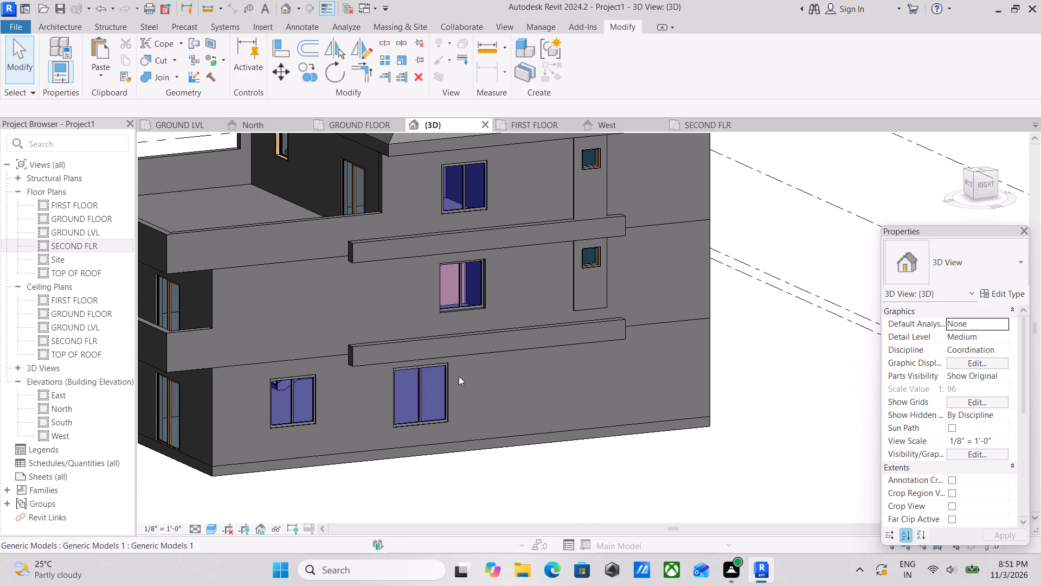
middle_click_drag(457, 376, 418, 370)
scroll(351, 383, "up", 2)
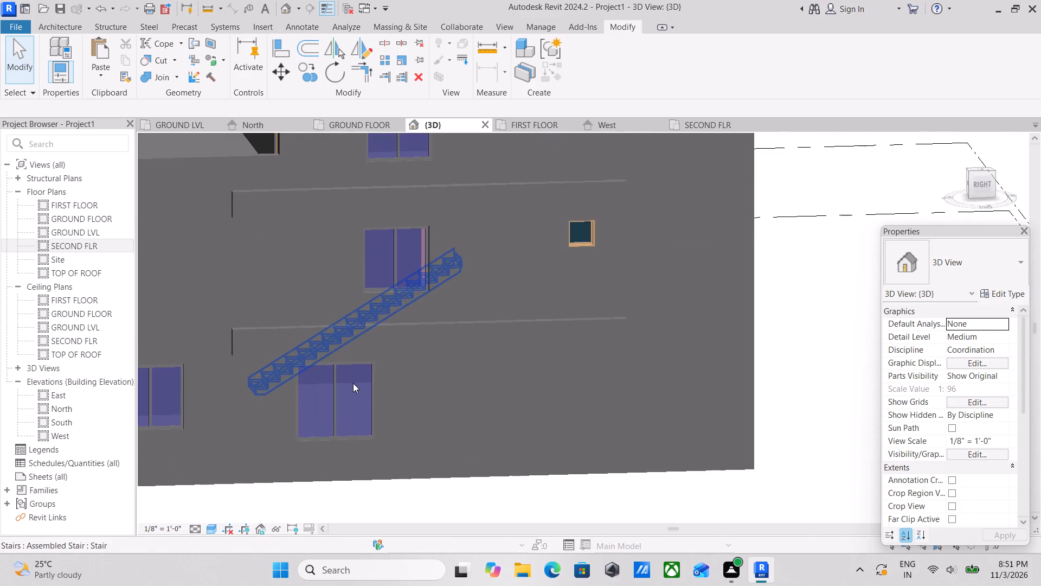
middle_click_drag(357, 384, 579, 385)
scroll(593, 372, "down", 1)
middle_click_drag(592, 372, 581, 387)
middle_click_drag(585, 393, 621, 385)
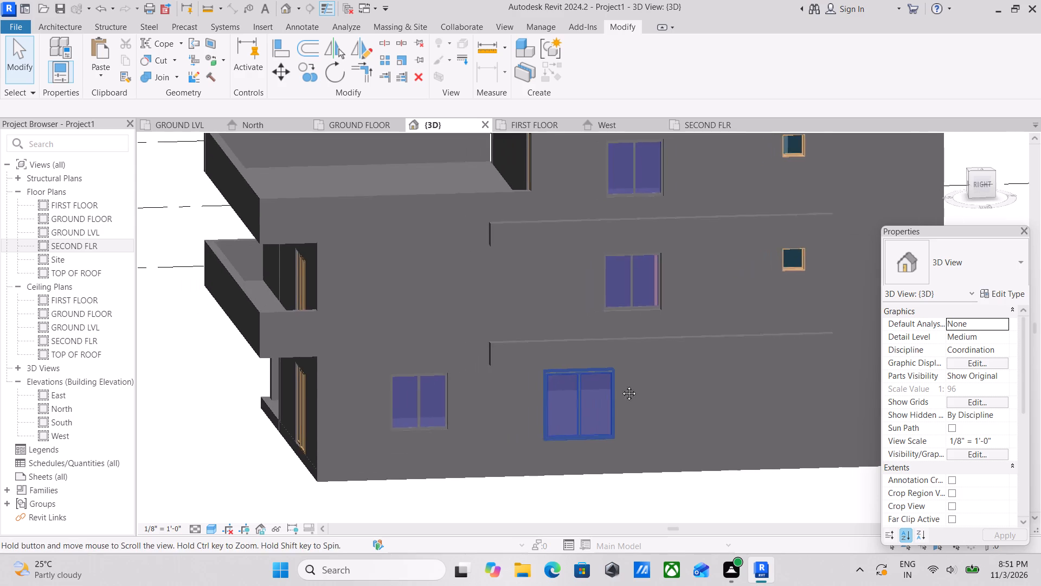
middle_click_drag(621, 385, 626, 385)
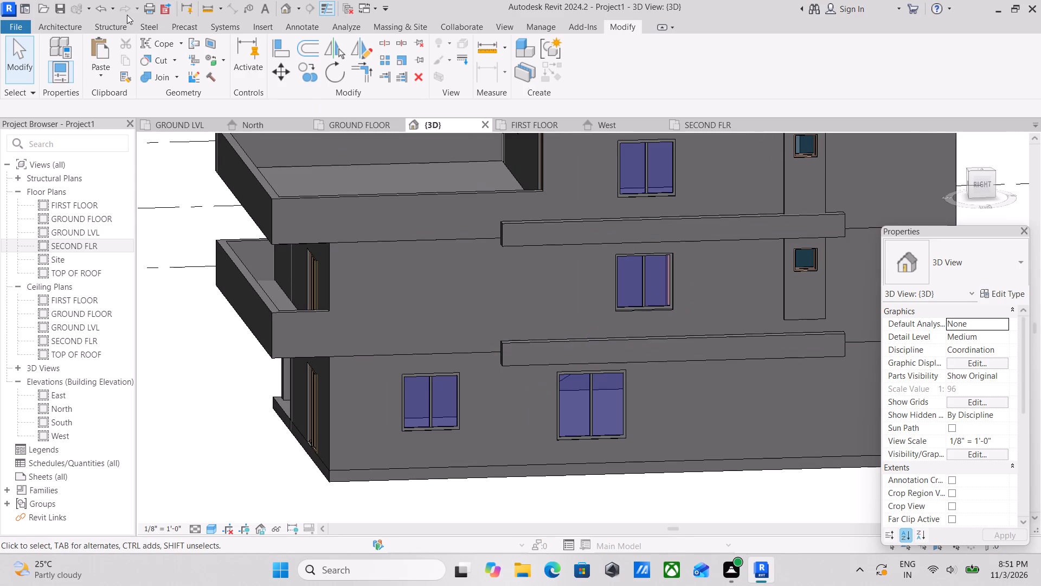
Start a new in-place component in the Generic Models category, keeping the suggested name.
left_click(63, 23)
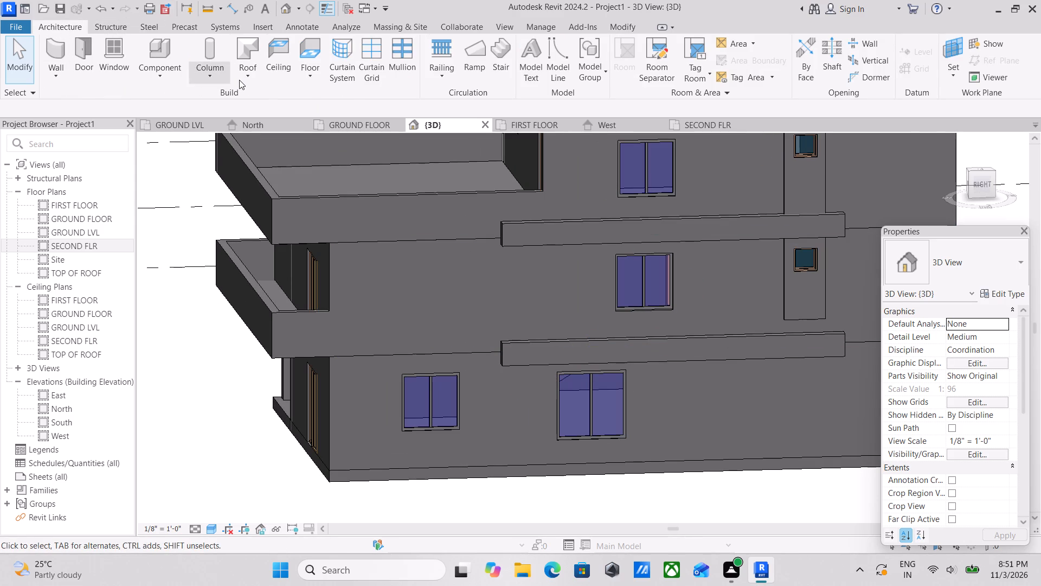
left_click(239, 80)
left_click(239, 80)
left_click(159, 73)
left_click(166, 127)
scroll(499, 266, "down", 2)
scroll(474, 286, "up", 2)
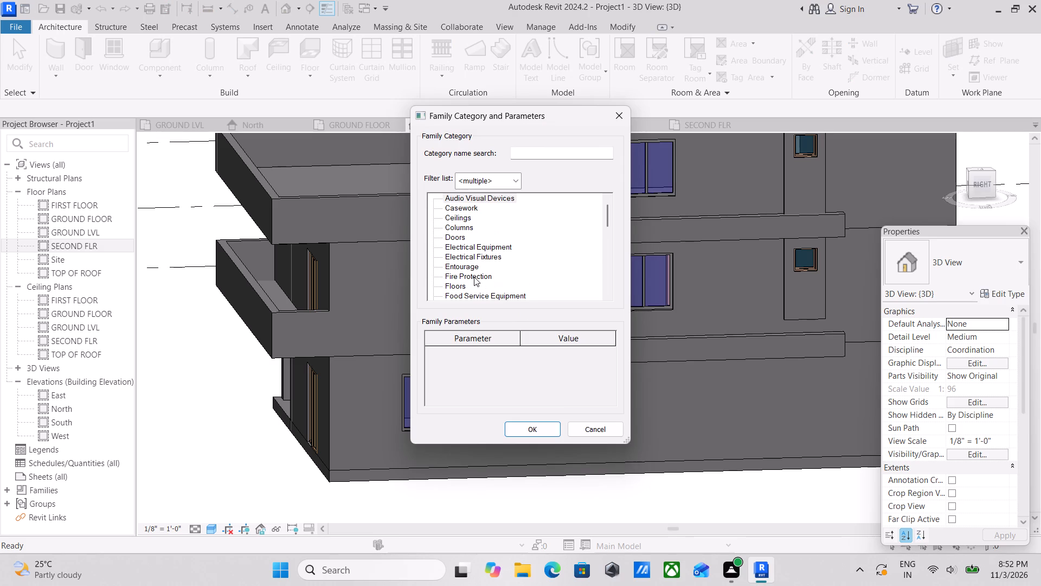
scroll(464, 265, "down", 1)
scroll(460, 257, "up", 2)
scroll(458, 265, "down", 1)
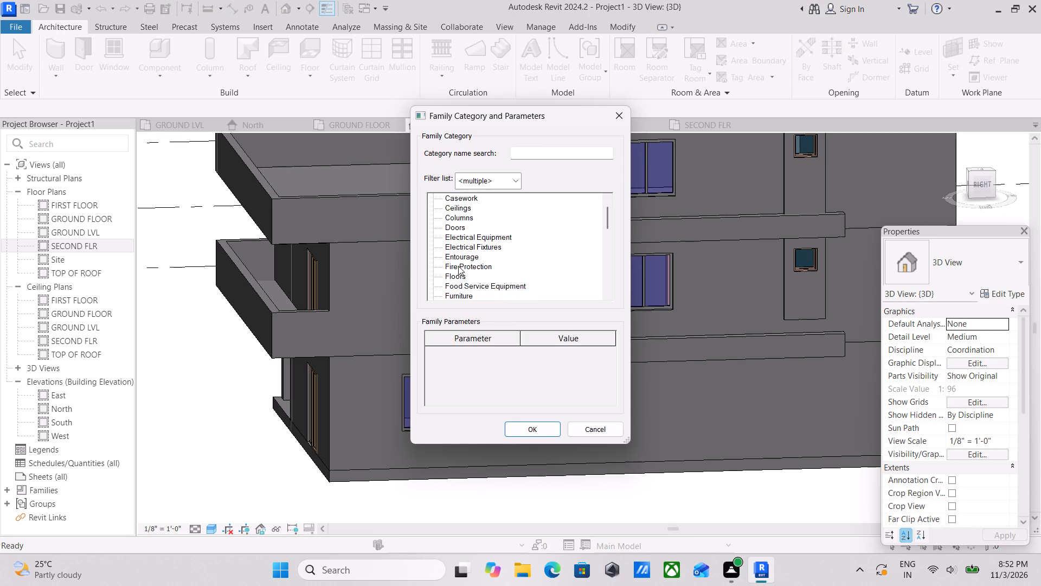
scroll(459, 269, "down", 2)
left_click(461, 292)
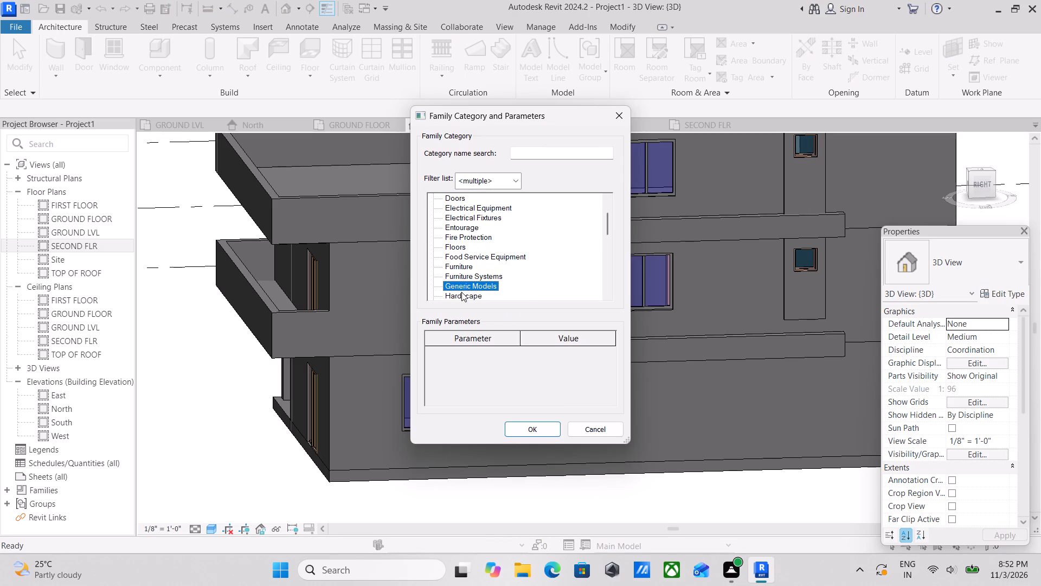
left_click(541, 435)
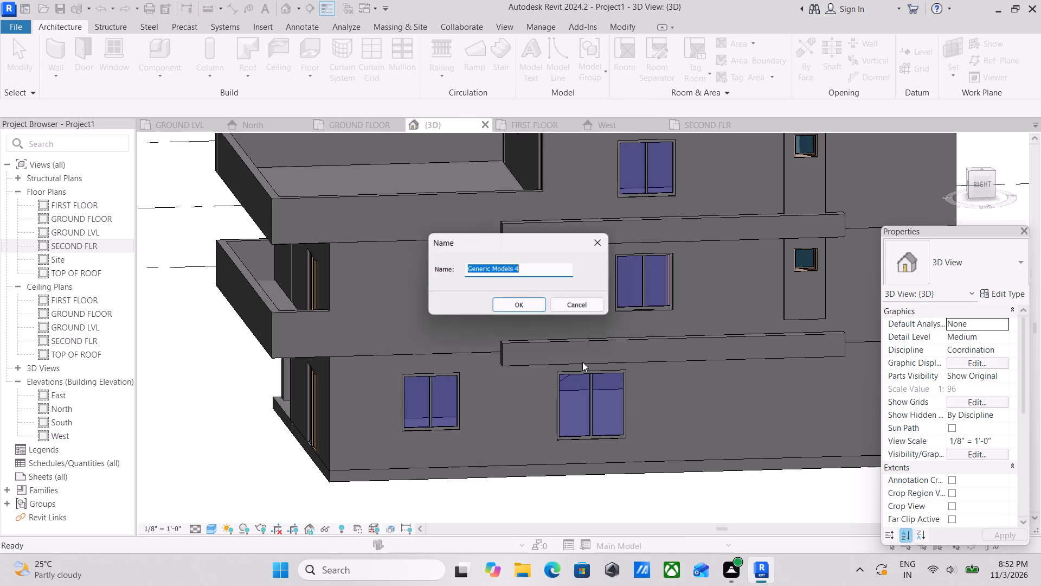
left_click(525, 307)
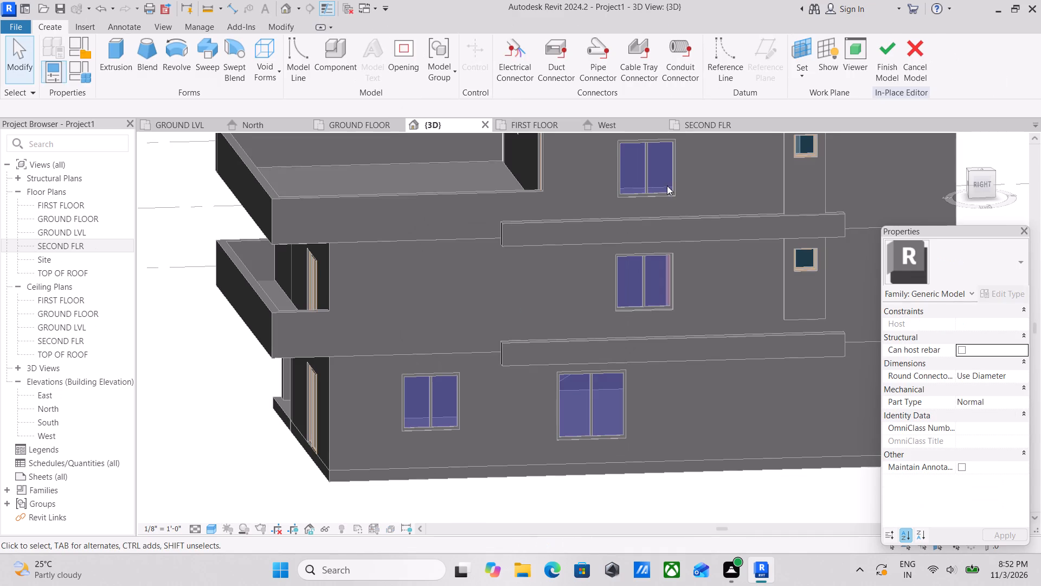
Set the work plane to the face of the right-side wall's base strip at ground level and return to the Right view.
scroll(567, 378, "up", 3)
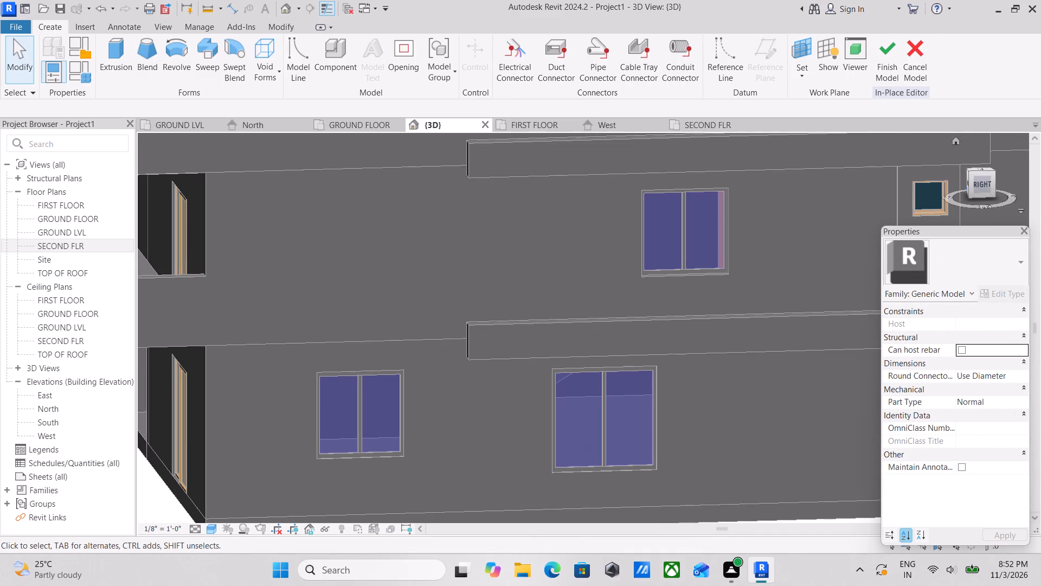
left_click(982, 183)
scroll(547, 300, "up", 7)
scroll(580, 428, "up", 2)
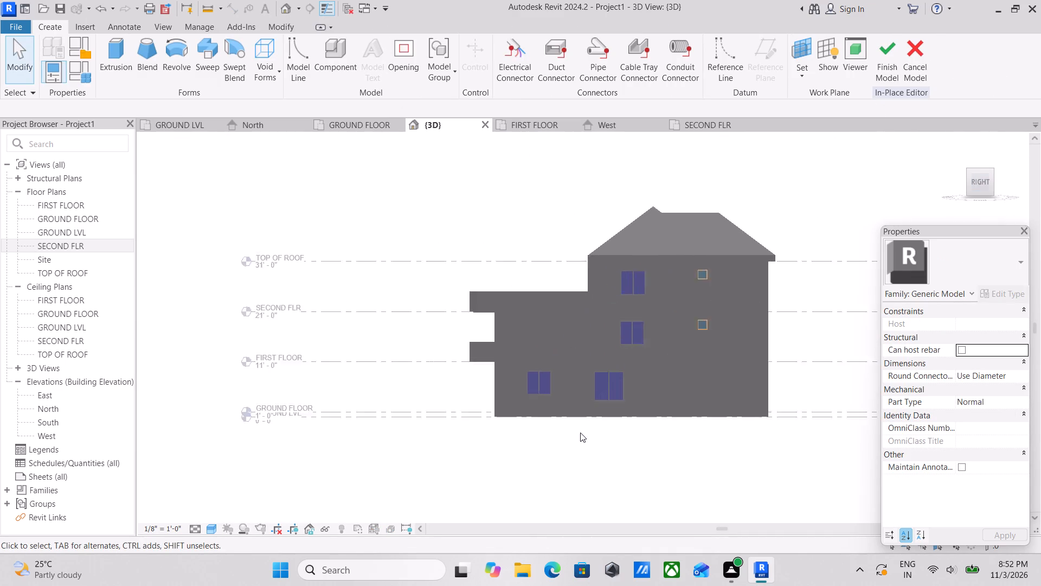
scroll(580, 432, "up", 2)
scroll(612, 373, "up", 4)
scroll(626, 327, "up", 3)
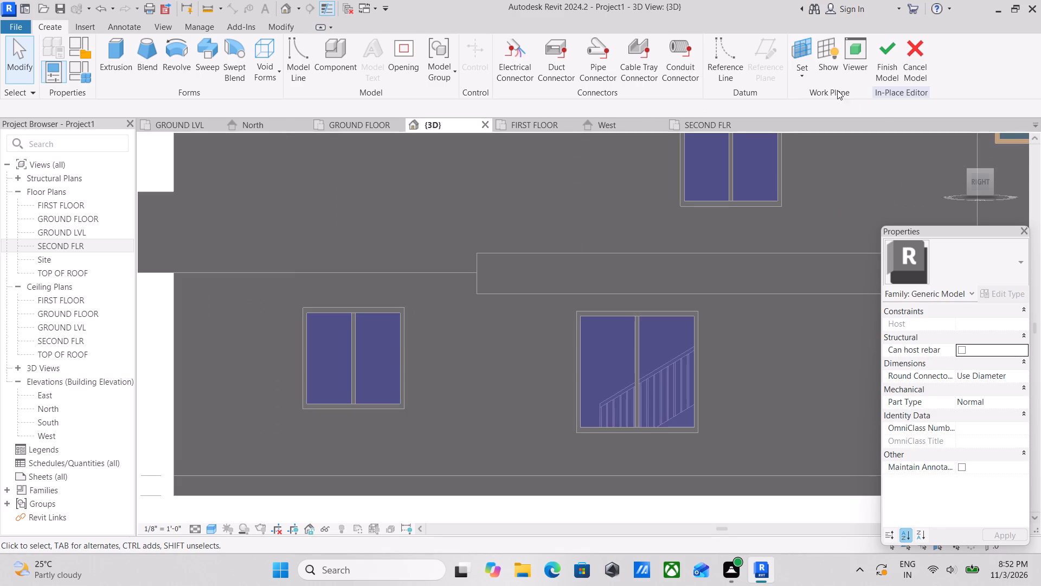
left_click(805, 71)
left_click(838, 121)
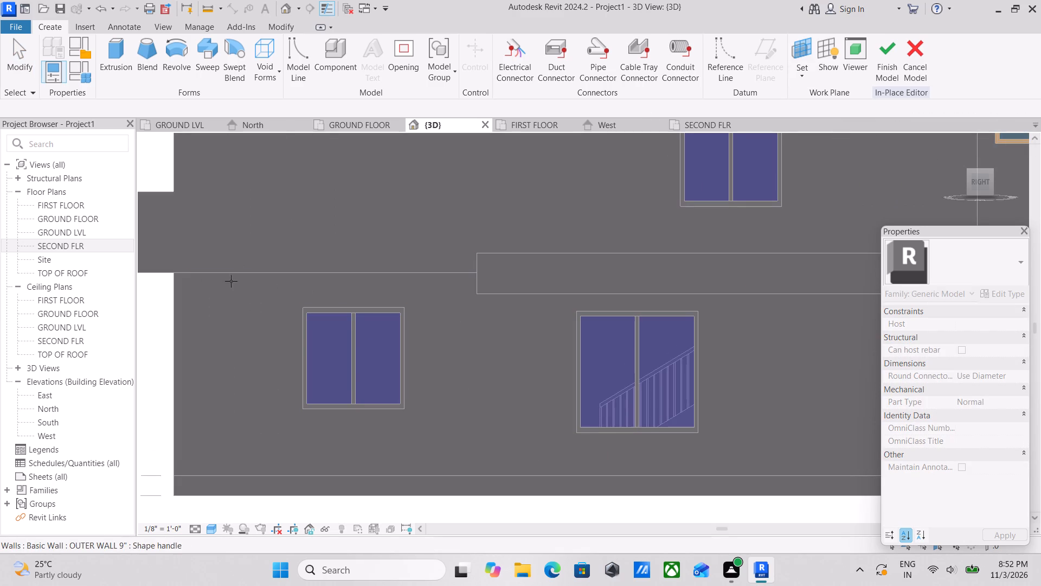
scroll(294, 325, "down", 3)
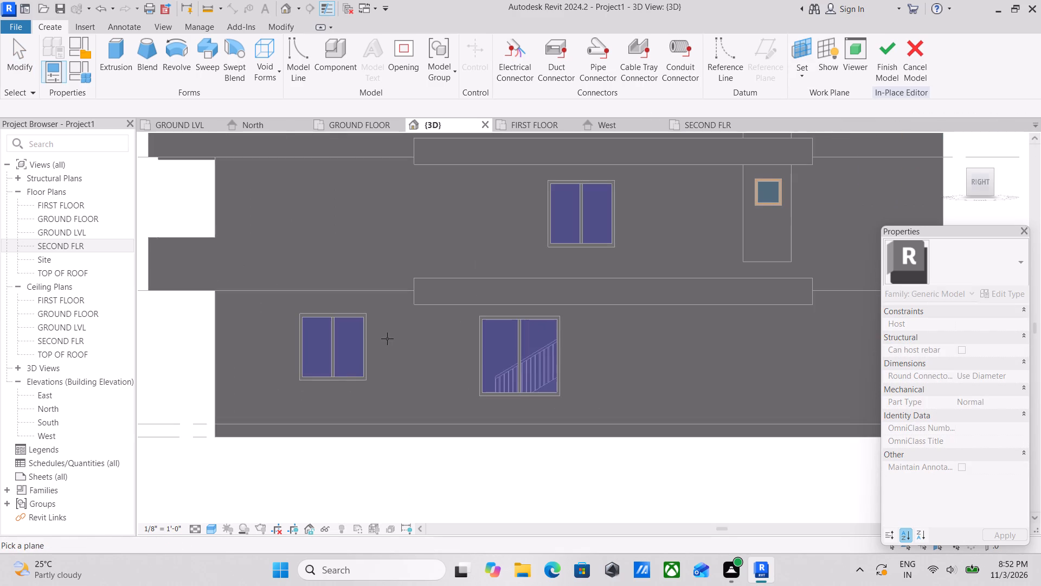
middle_click_drag(387, 339, 377, 388)
scroll(383, 393, "up", 1)
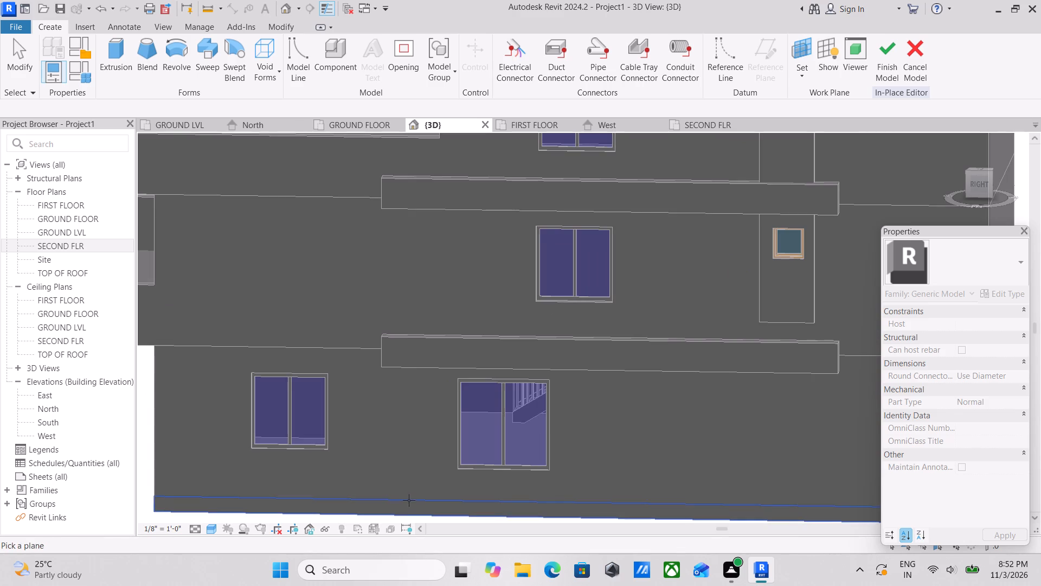
left_click(409, 496)
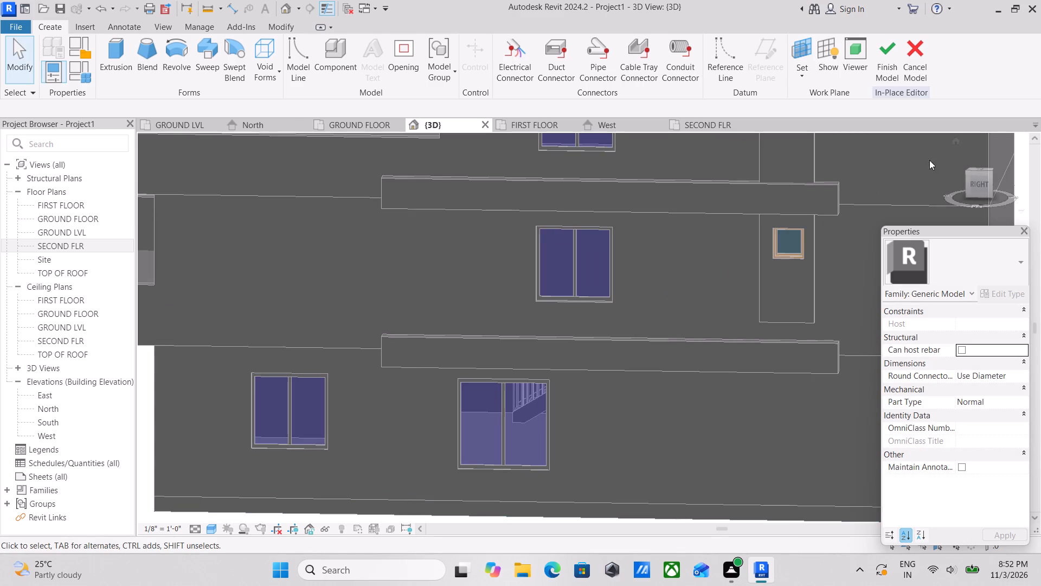
left_click(986, 181)
scroll(690, 244, "up", 6)
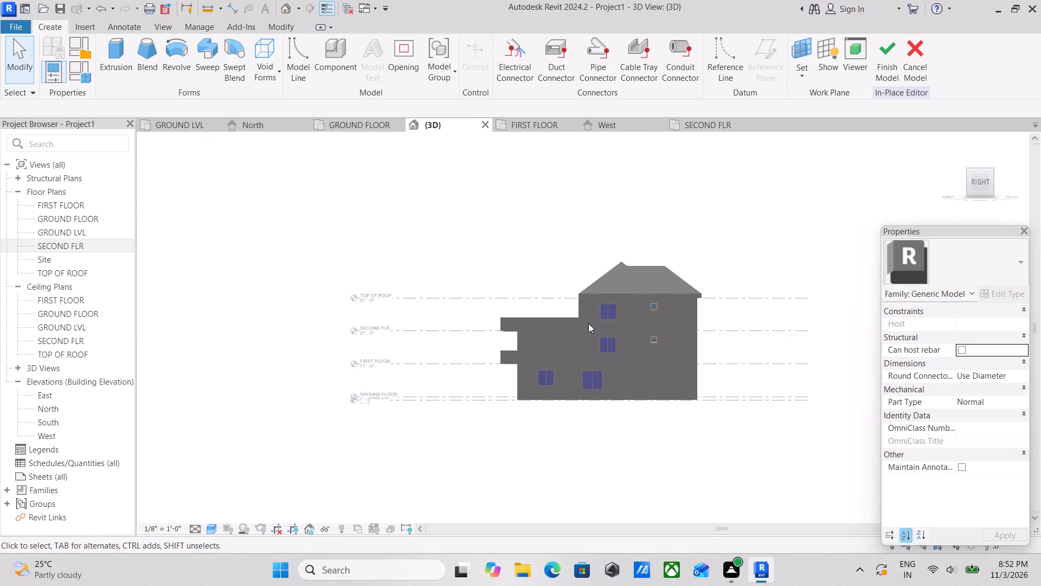
scroll(588, 323, "up", 10)
scroll(580, 386, "up", 4)
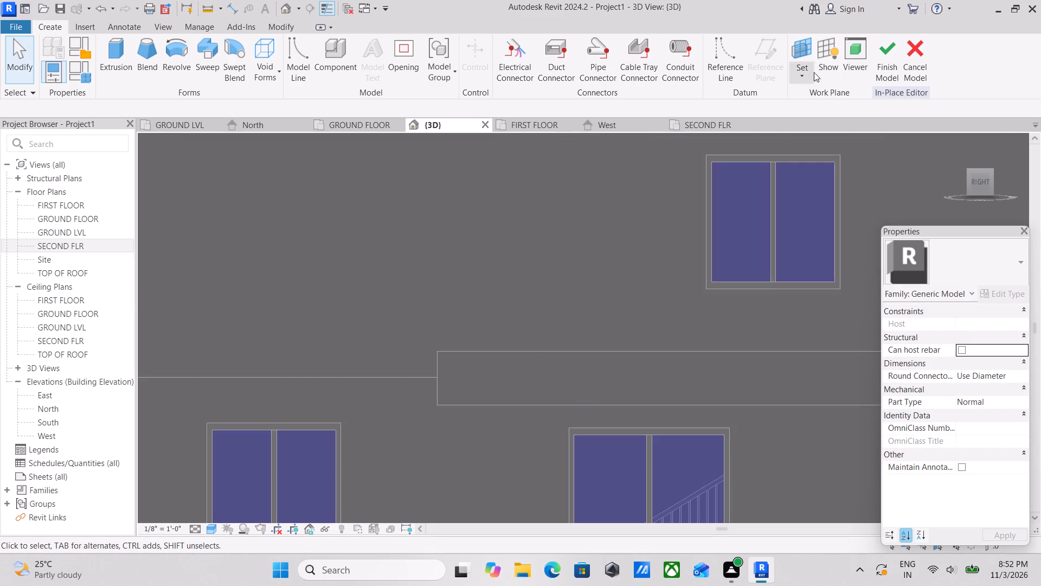
Start a solid extrusion and sketch a 6' x 6' rectangle along the outer frame of the ground-floor window in front of the stair.
left_click(110, 59)
scroll(414, 248, "down", 1)
middle_click_drag(404, 222, 375, 135)
scroll(580, 323, "up", 3)
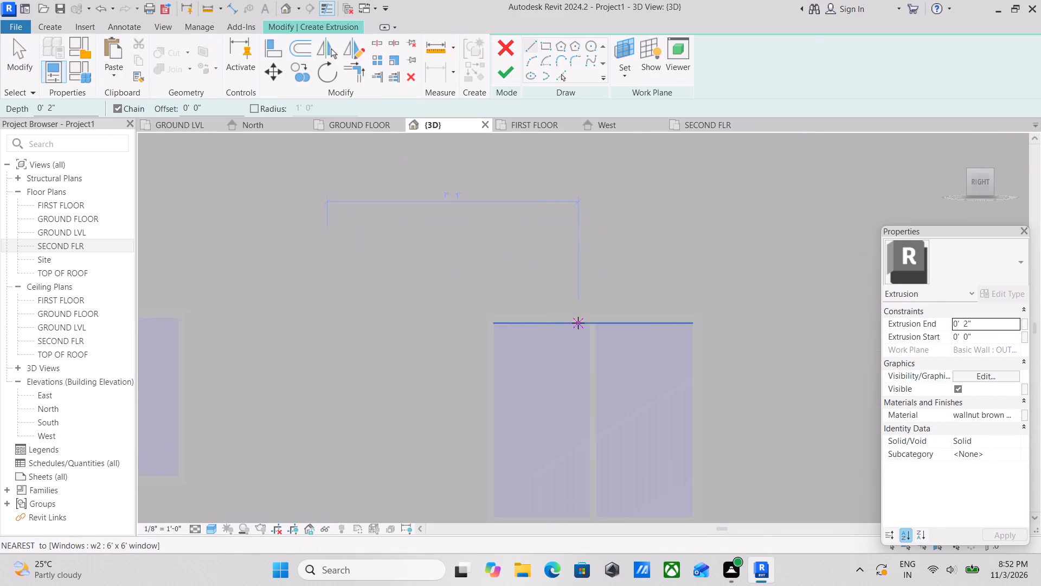
middle_click_drag(539, 289, 533, 263)
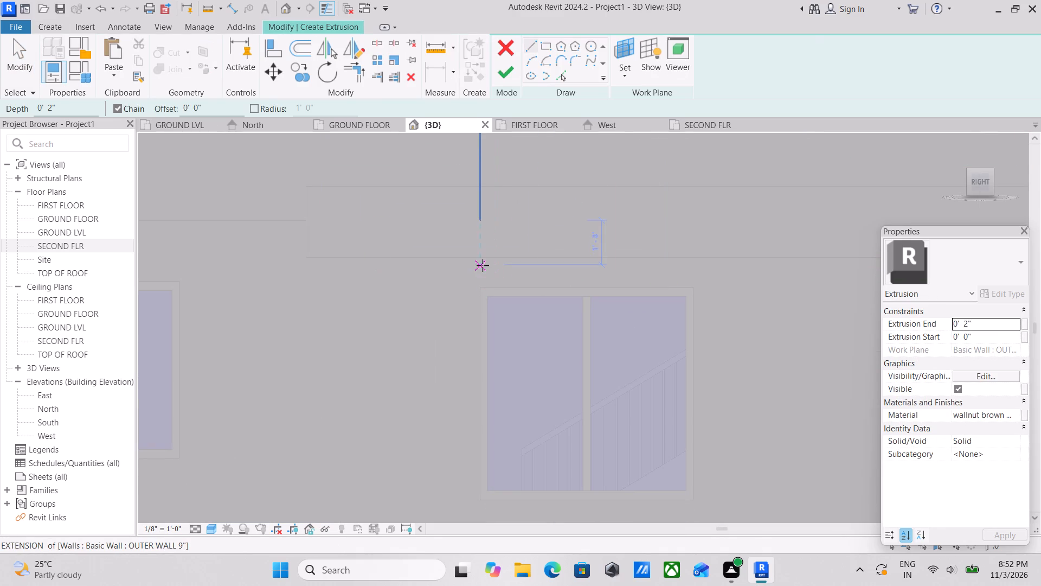
scroll(474, 264, "down", 1)
middle_click_drag(473, 262, 467, 220)
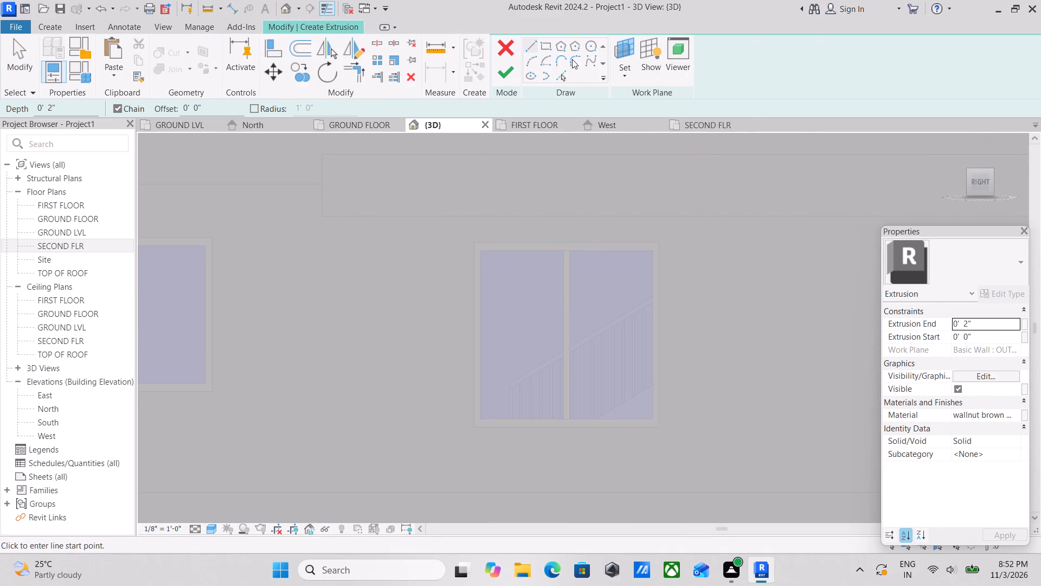
left_click(542, 47)
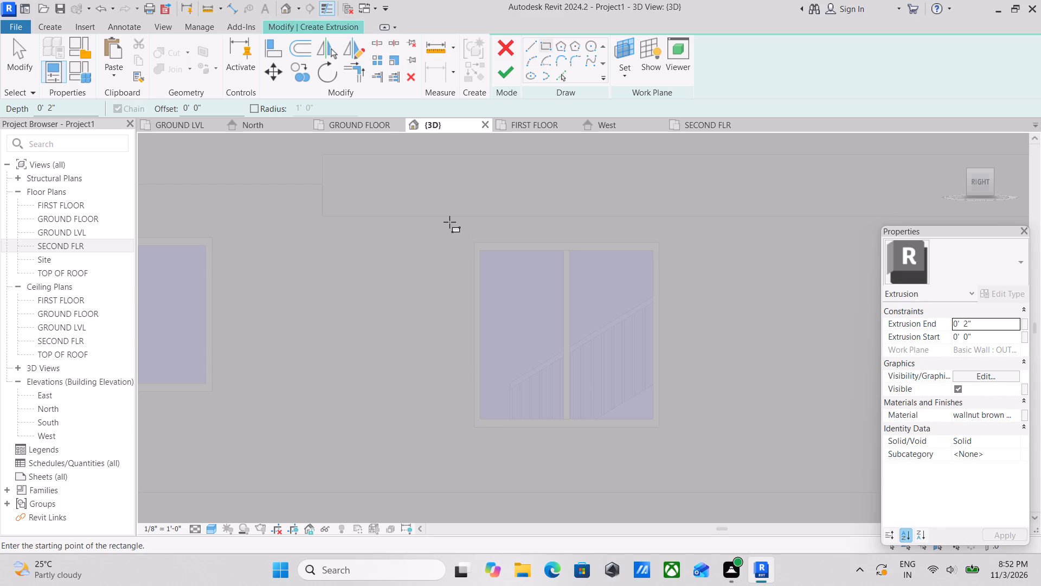
scroll(471, 241, "up", 3)
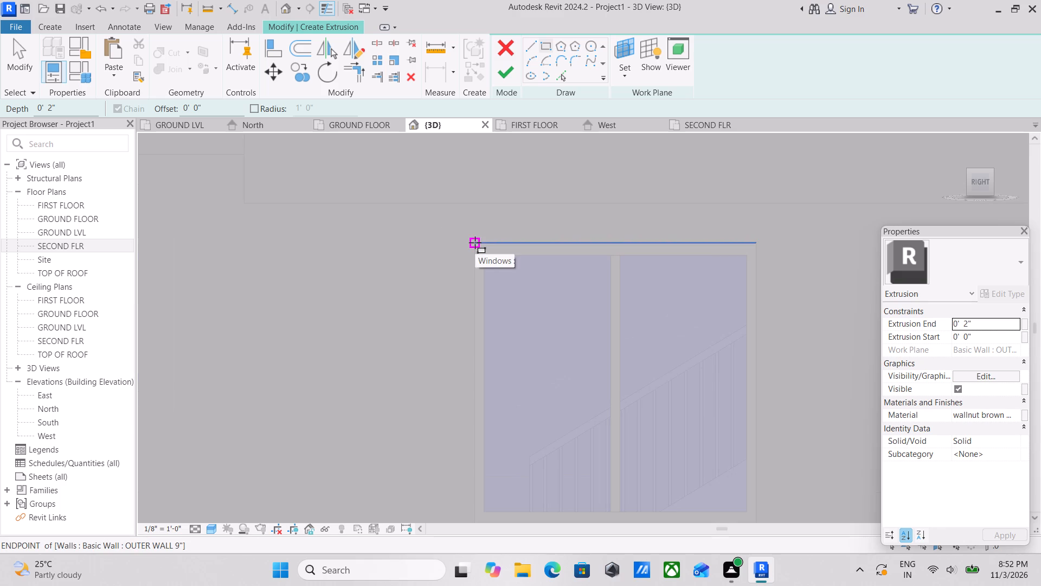
left_click(475, 243)
middle_click_drag(602, 365, 528, 199)
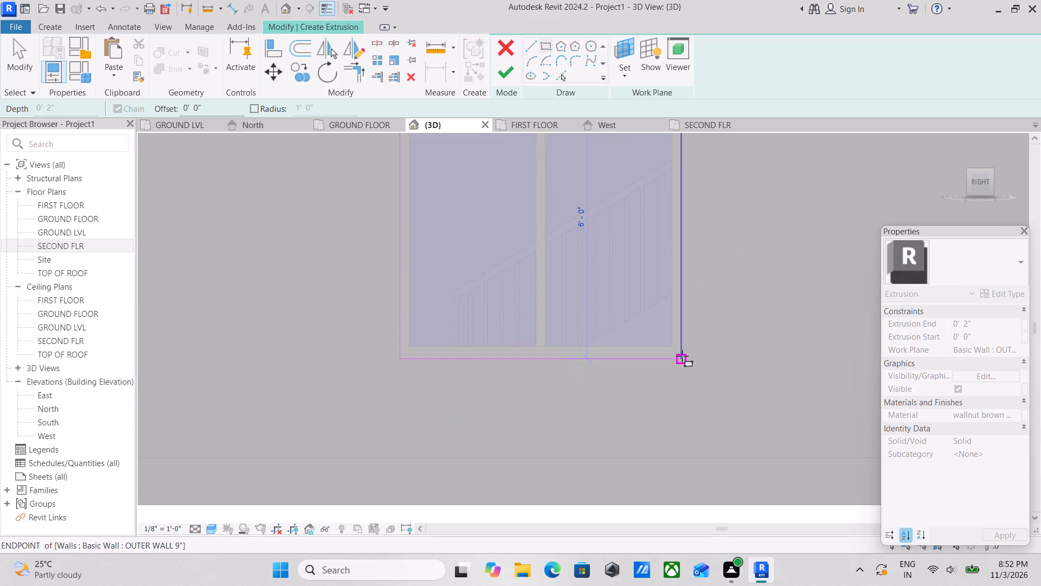
left_click(682, 356)
scroll(601, 226, "down", 1)
middle_click_drag(600, 226, 638, 329)
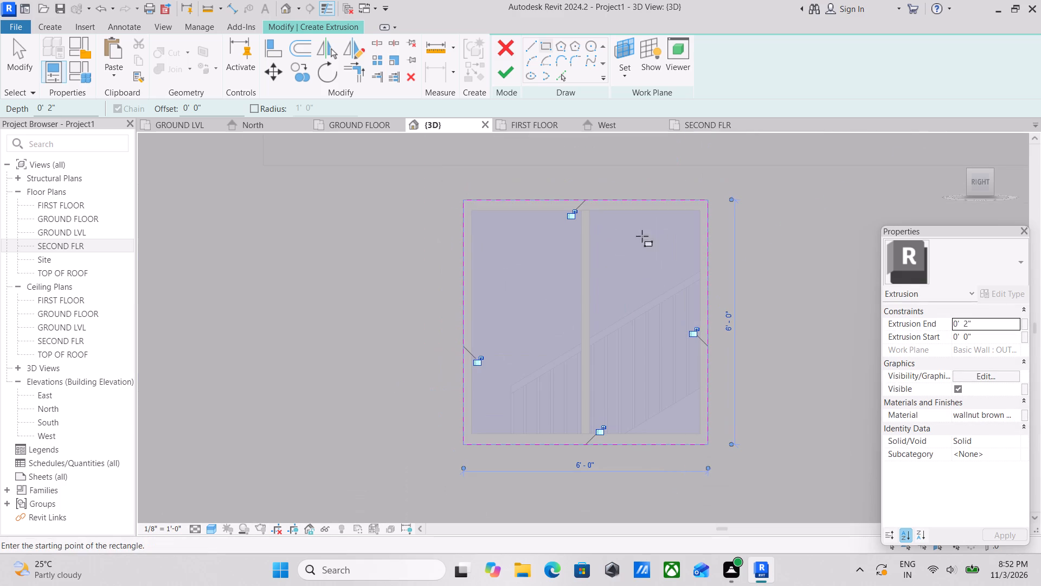
Sketch a second rectangle around the same window with a 2' outward offset and finish the 2" deep extrusion.
left_click_drag(220, 107, 170, 111)
key("2")
key("apostrophe")
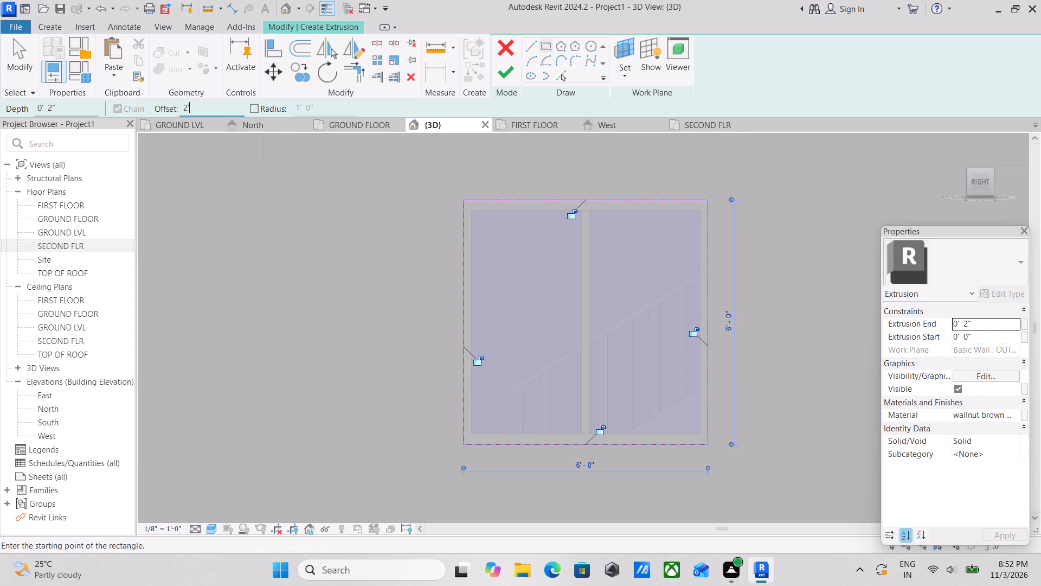
key("Return")
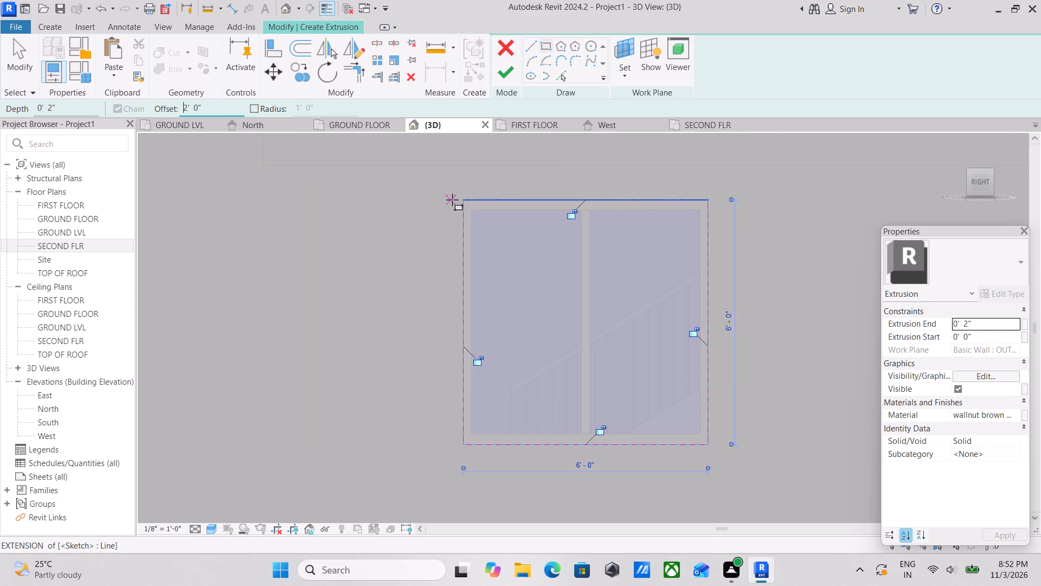
left_click(460, 195)
scroll(590, 337, "down", 1)
middle_click_drag(590, 337, 591, 324)
scroll(600, 332, "up", 1)
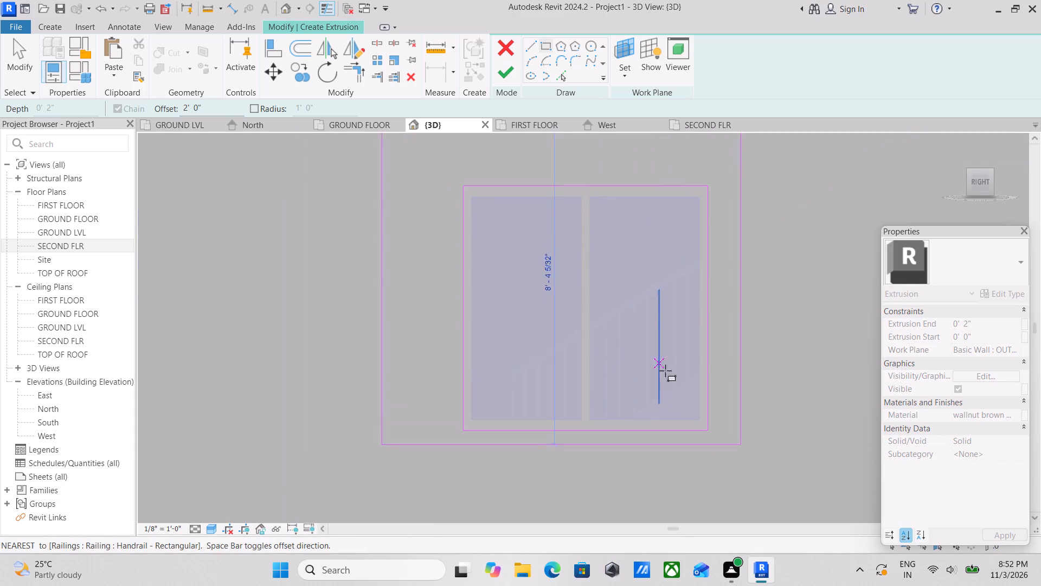
scroll(667, 373, "down", 3)
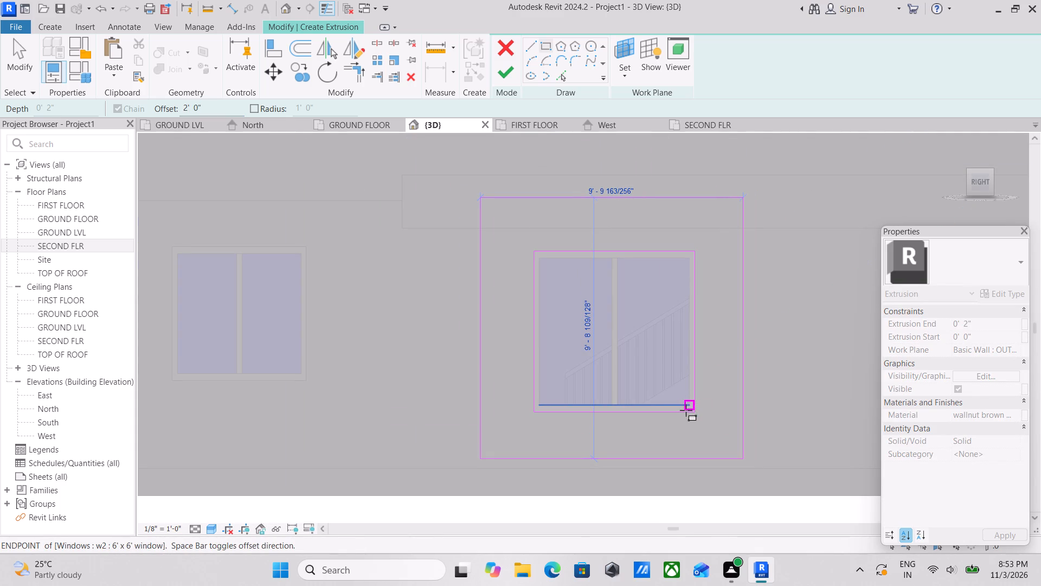
left_click(691, 414)
scroll(658, 367, "down", 2)
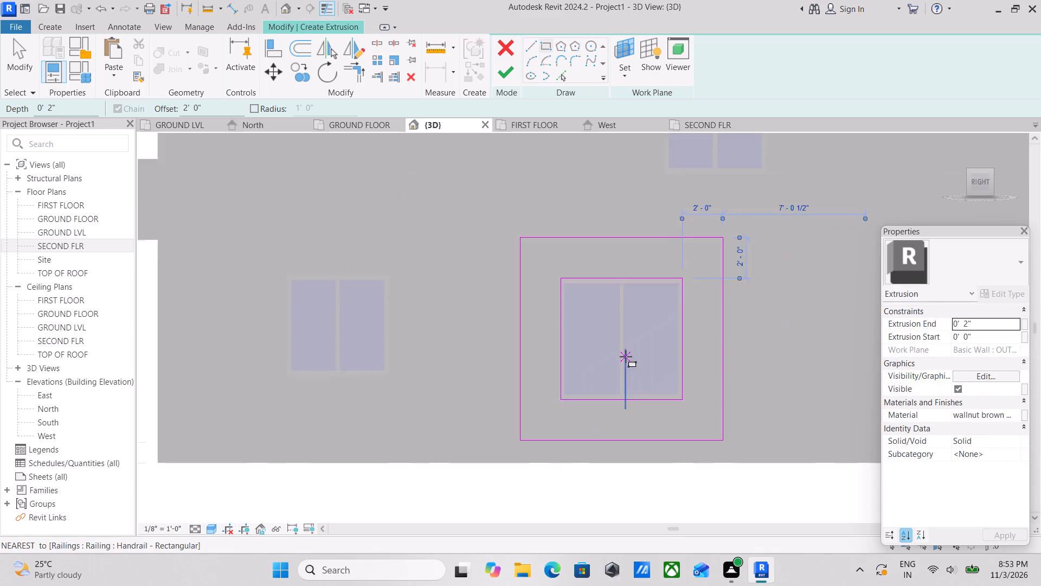
middle_click_drag(627, 364, 637, 407)
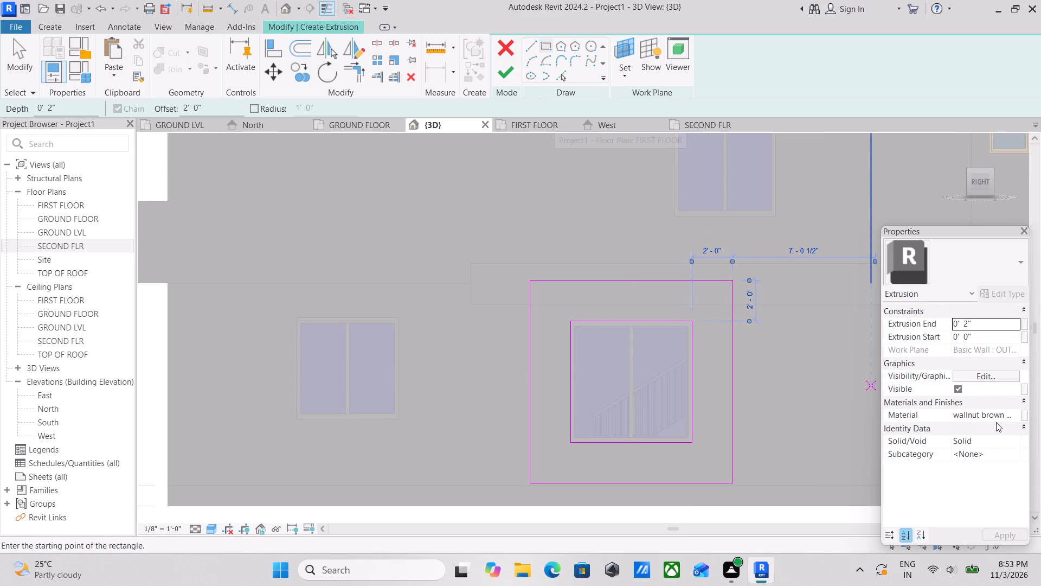
scroll(994, 422, "down", 1)
left_click(507, 73)
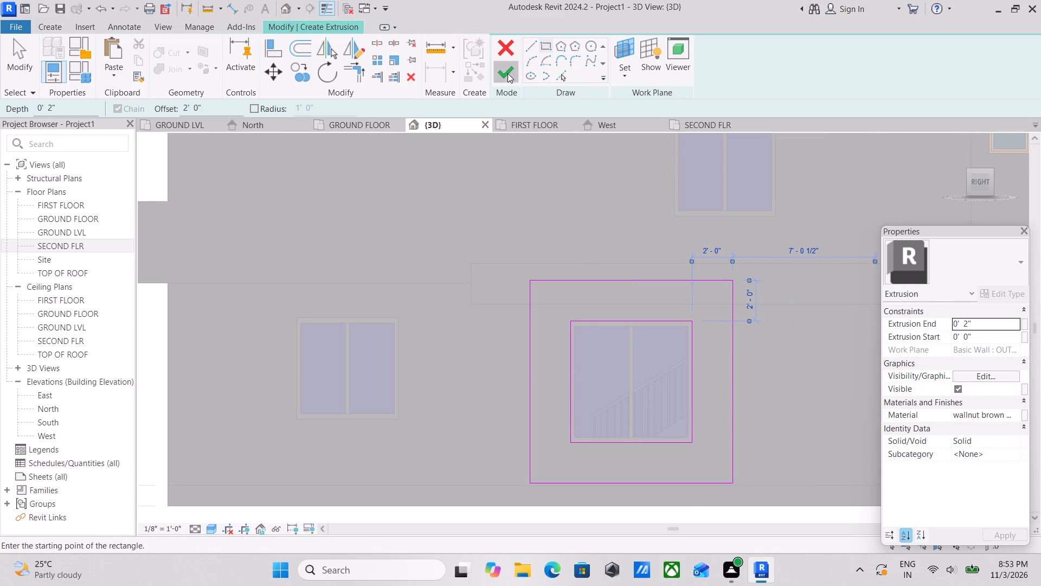
Lower the surround's top edge to the underside of the floor-line band and finish the in-place model.
scroll(639, 283, "up", 2)
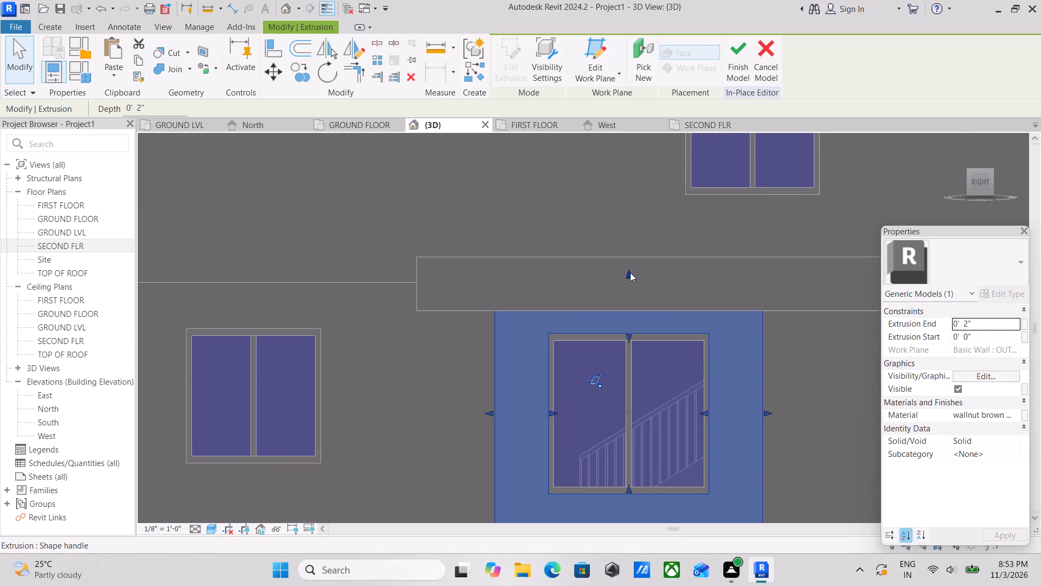
left_click_drag(630, 272, 634, 314)
scroll(676, 326, "down", 3)
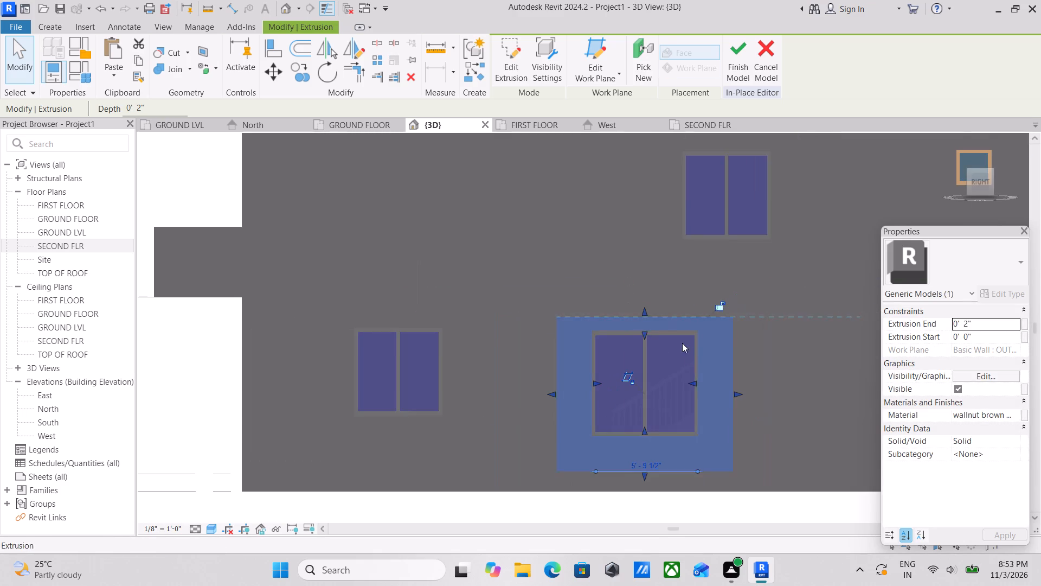
key("Escape")
scroll(693, 371, "down", 2)
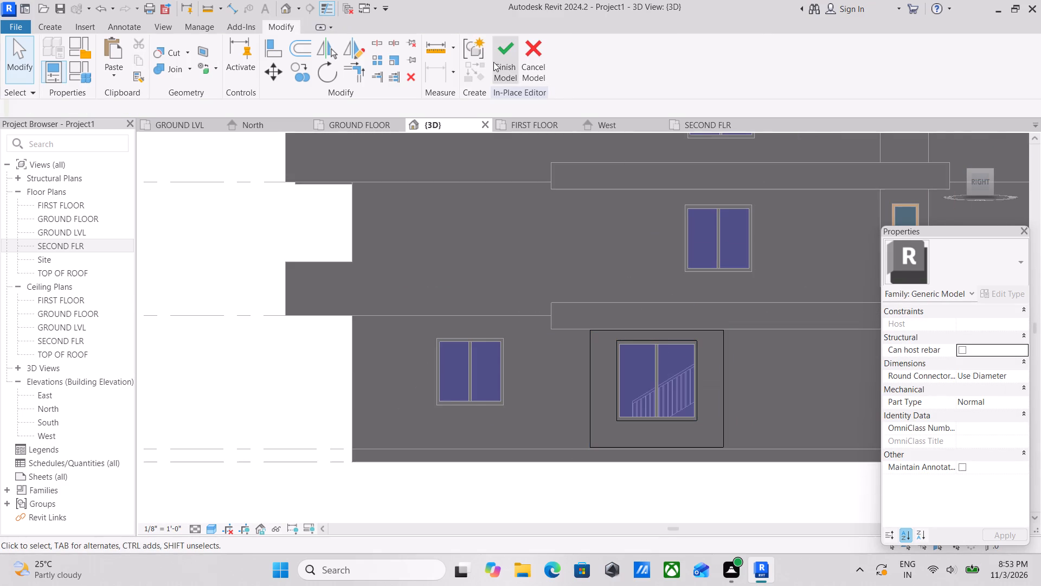
left_click(505, 56)
Examine the new window surround and the neighbouring ground-floor window on the right-side wall from an angled 3D view.
scroll(622, 335, "down", 3)
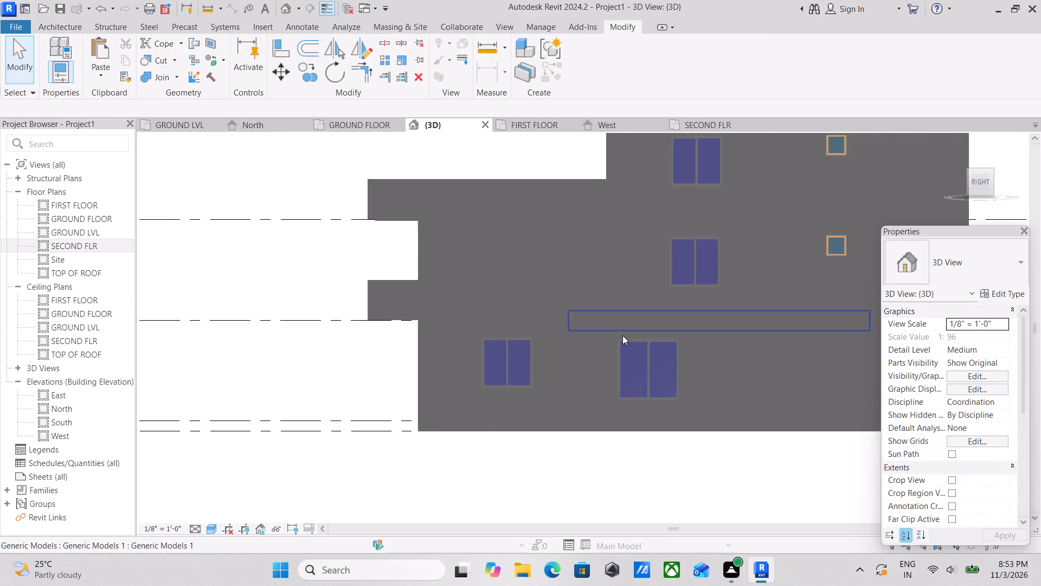
scroll(622, 335, "down", 1)
scroll(631, 334, "up", 2)
scroll(652, 336, "down", 1)
middle_click_drag(652, 336, 755, 432, "shift")
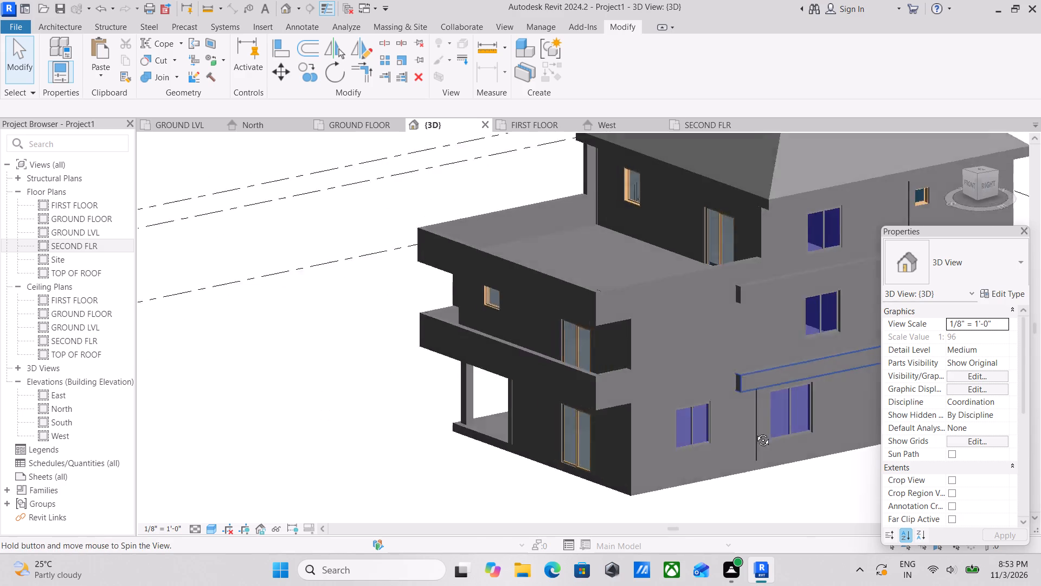
middle_click_drag(755, 432, 754, 434, "shift")
middle_click_drag(747, 426, 653, 418)
scroll(660, 425, "up", 13)
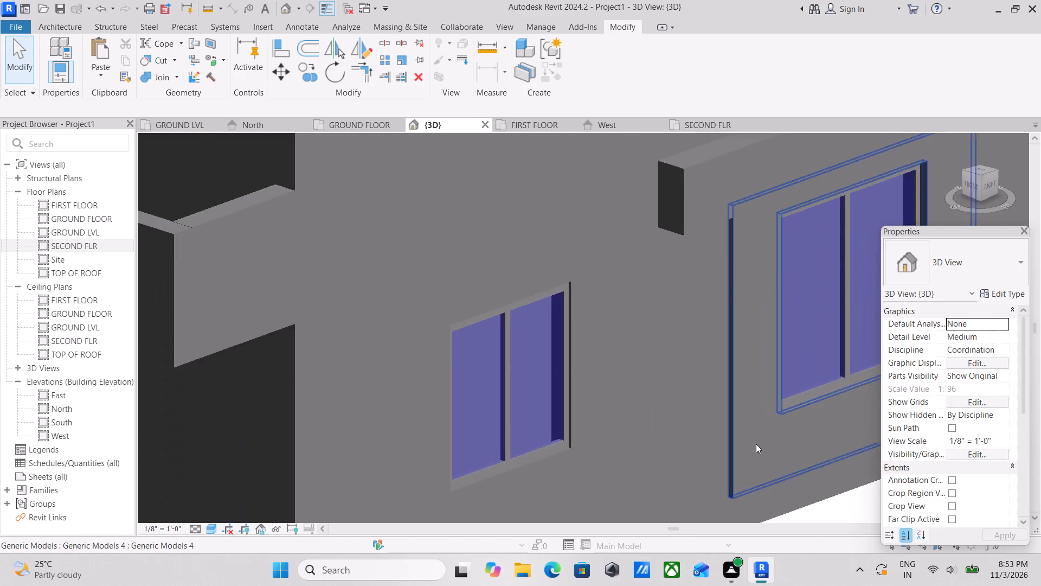
scroll(756, 444, "up", 3)
scroll(715, 356, "down", 8)
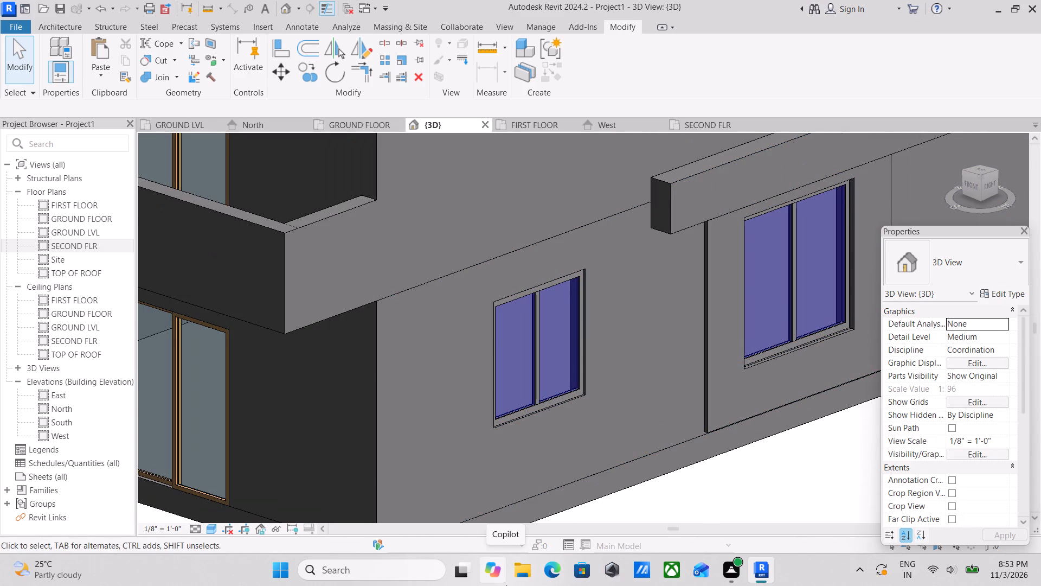
scroll(373, 577, "down", 3)
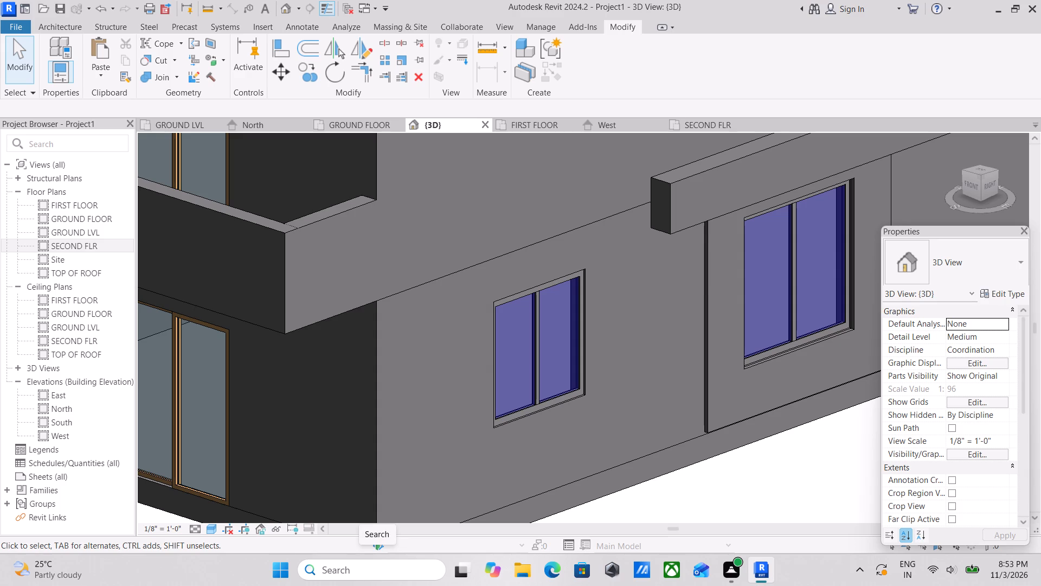
scroll(384, 557, "down", 3)
scroll(238, 511, "down", 2)
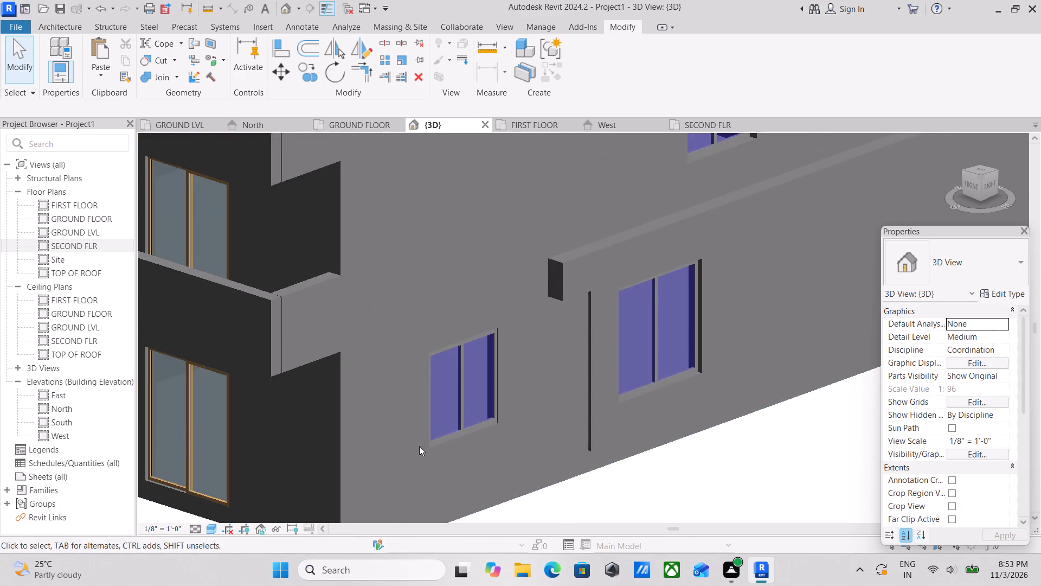
middle_click_drag(394, 451, 222, 480)
scroll(368, 412, "up", 3)
middle_click_drag(427, 454, 512, 400)
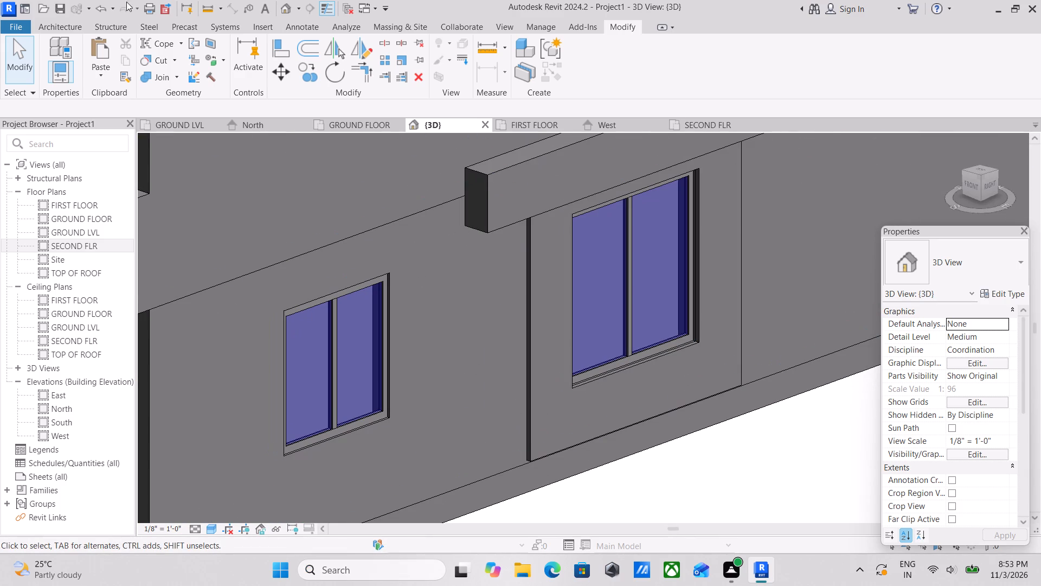
Start a new in-place component in the Generic Models category, keeping the suggested name.
left_click(67, 31)
left_click(150, 72)
left_click(158, 125)
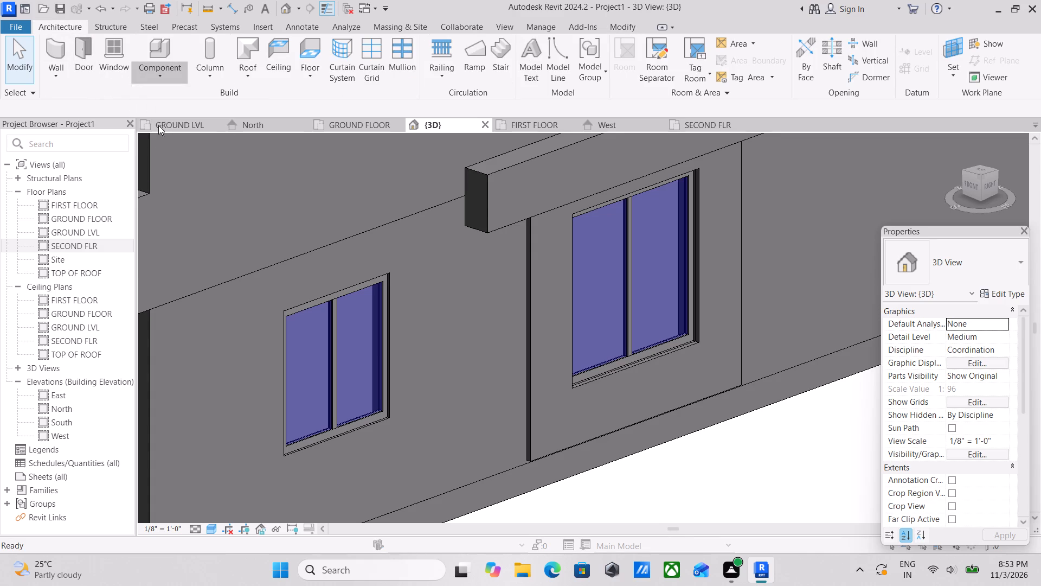
scroll(494, 265, "down", 6)
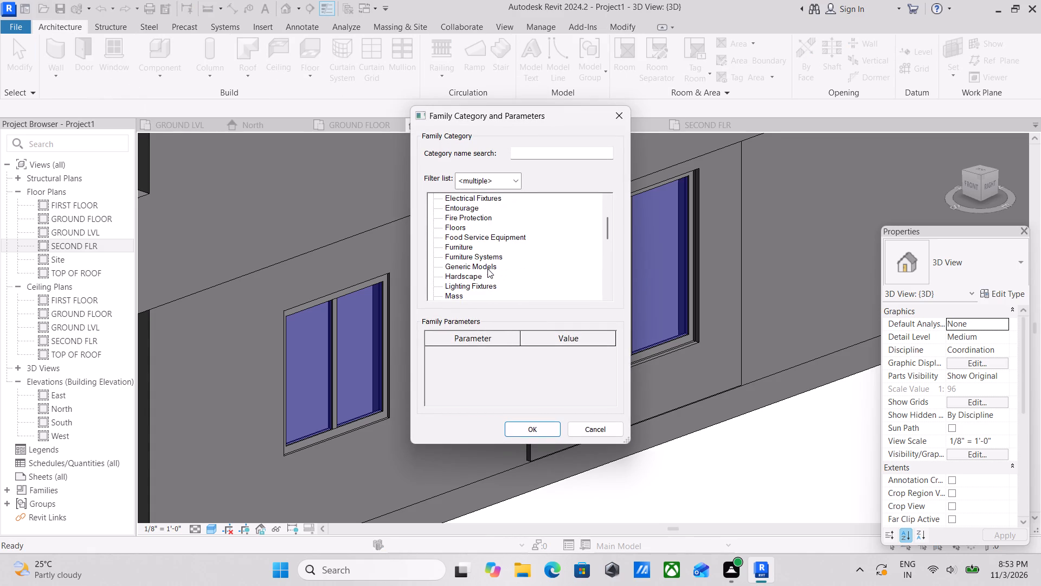
left_click(480, 265)
left_click(535, 428)
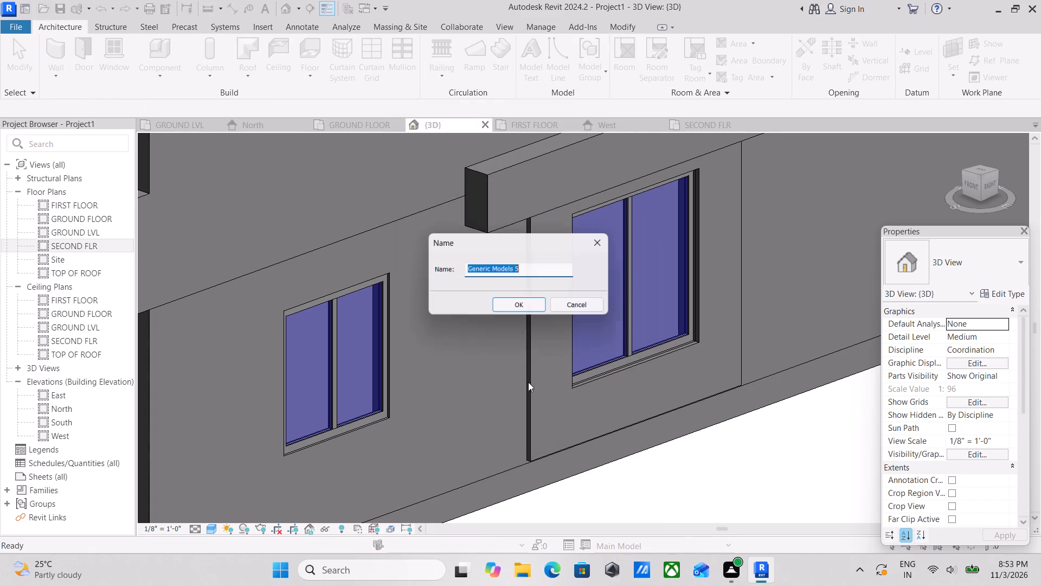
left_click(515, 314)
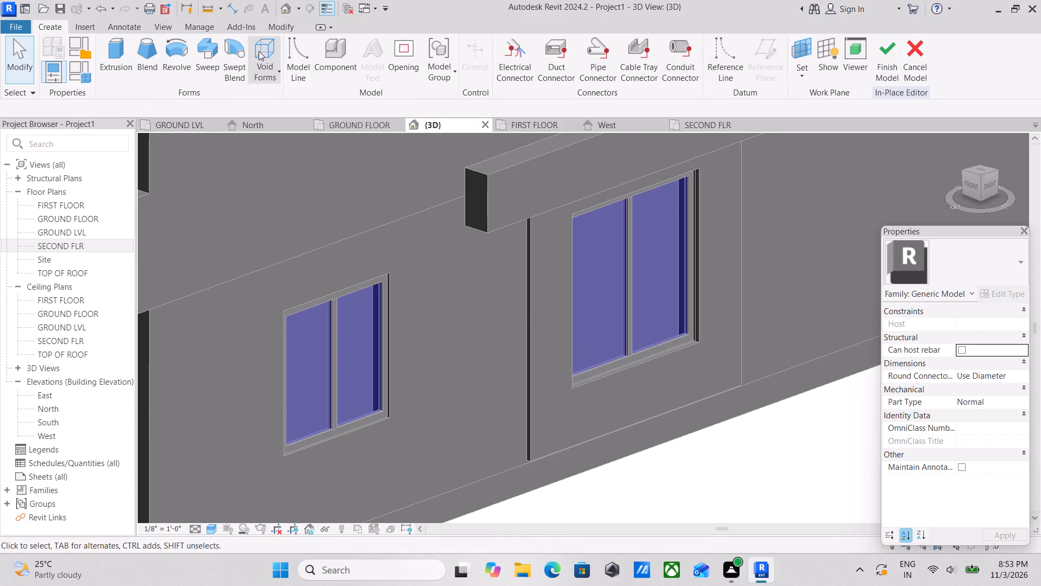
Start a void extrusion and set the right-side wall's outer face near the ground-floor windows as its work plane.
left_click(264, 58)
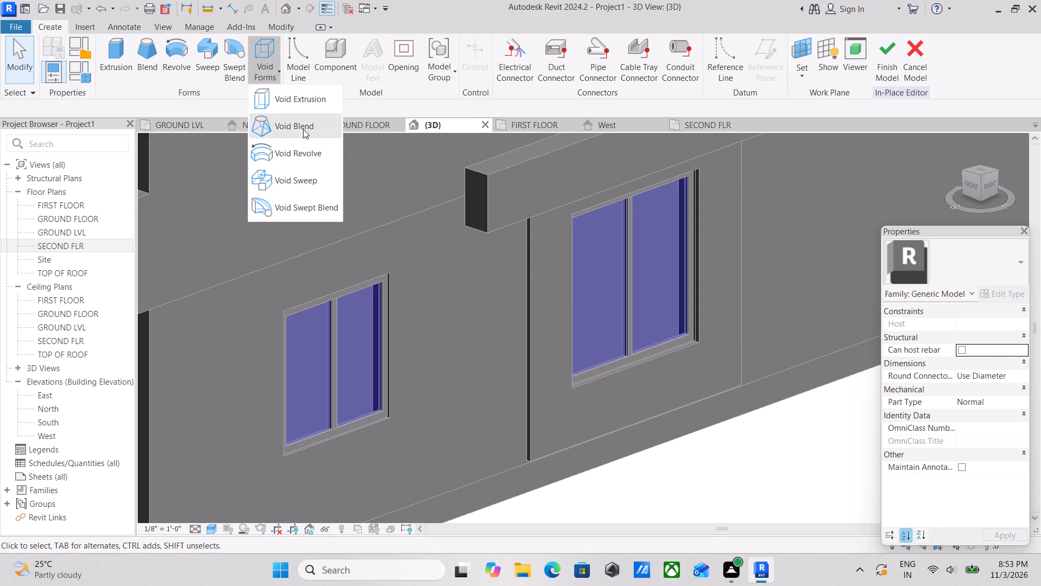
left_click(294, 96)
scroll(537, 394, "up", 1)
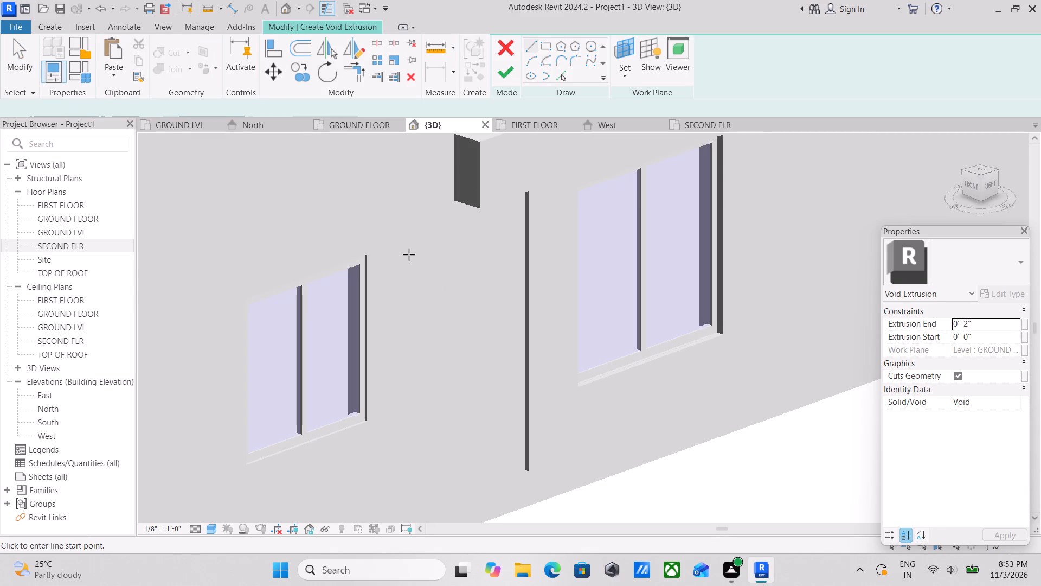
scroll(404, 251, "down", 2)
middle_click_drag(404, 251, 512, 217)
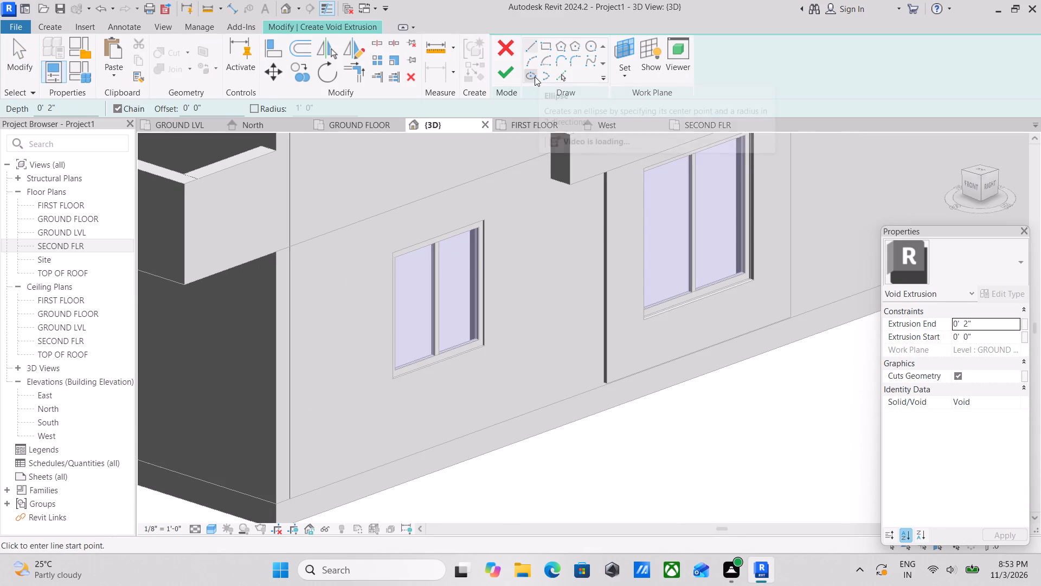
left_click(623, 71)
left_click(634, 129)
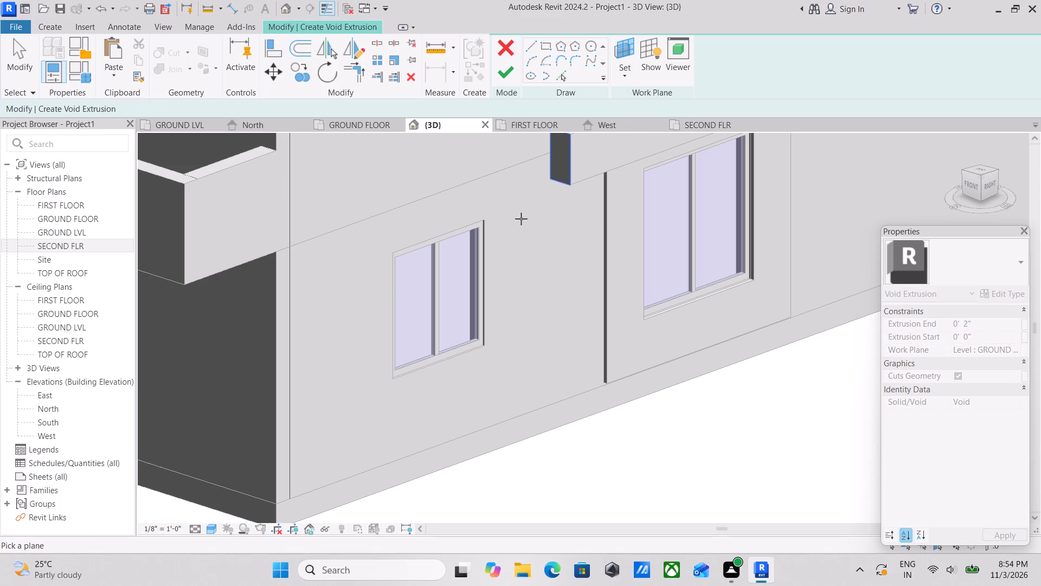
left_click(309, 241)
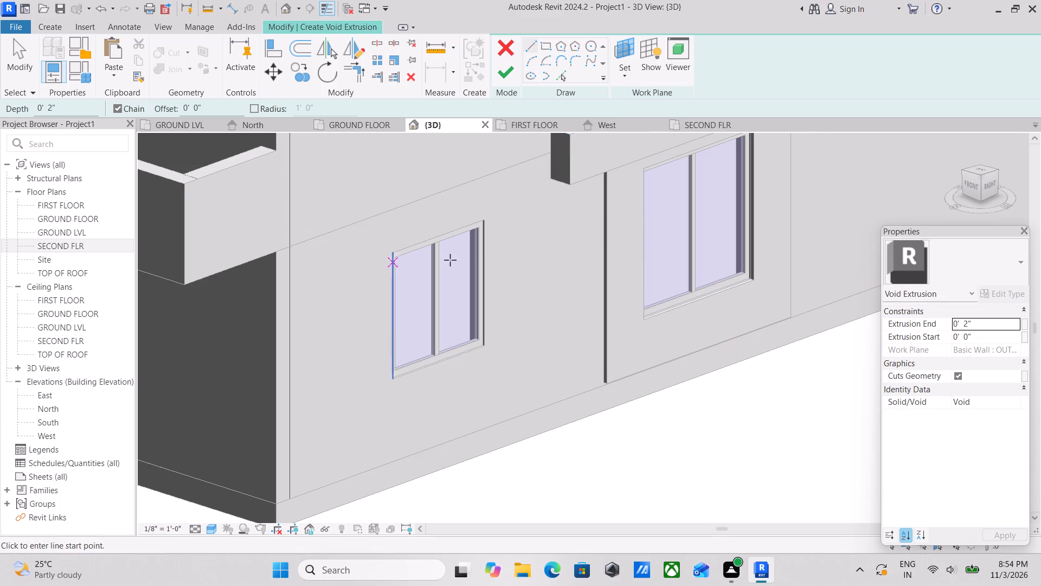
Sketch a thin horizontal rectangle across the ground-floor window surround, just above the window's sill, spanning nearly the surround's full width.
scroll(620, 173, "up", 3)
scroll(600, 107, "up", 2)
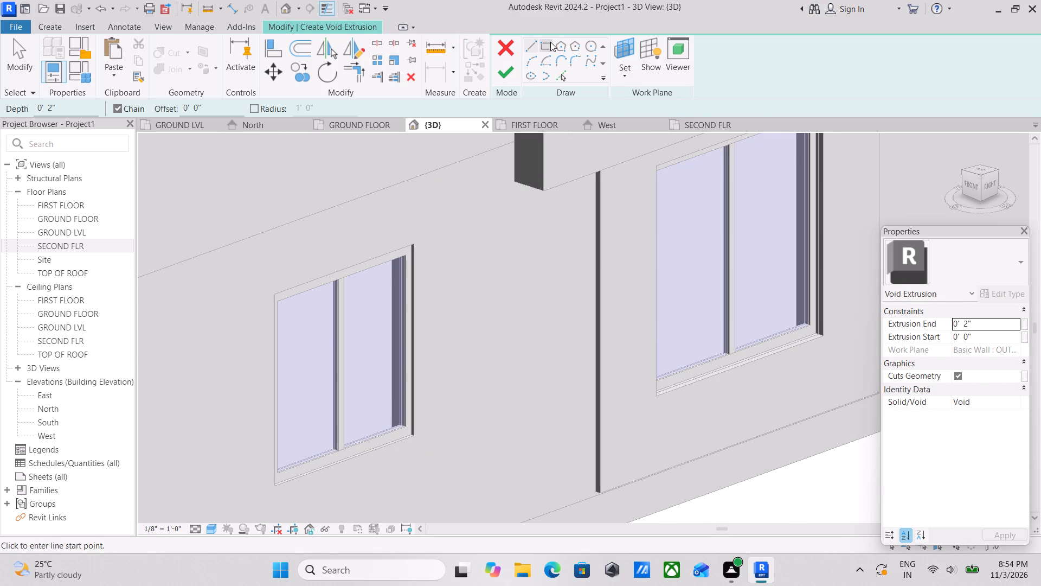
left_click(546, 45)
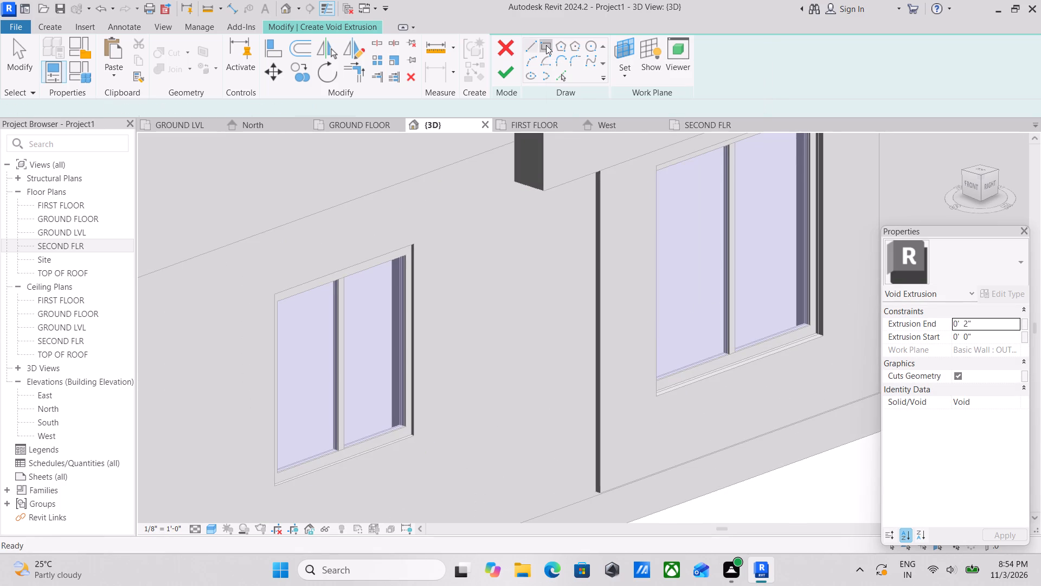
scroll(658, 345, "down", 2)
middle_click_drag(656, 369, 605, 350, "shift")
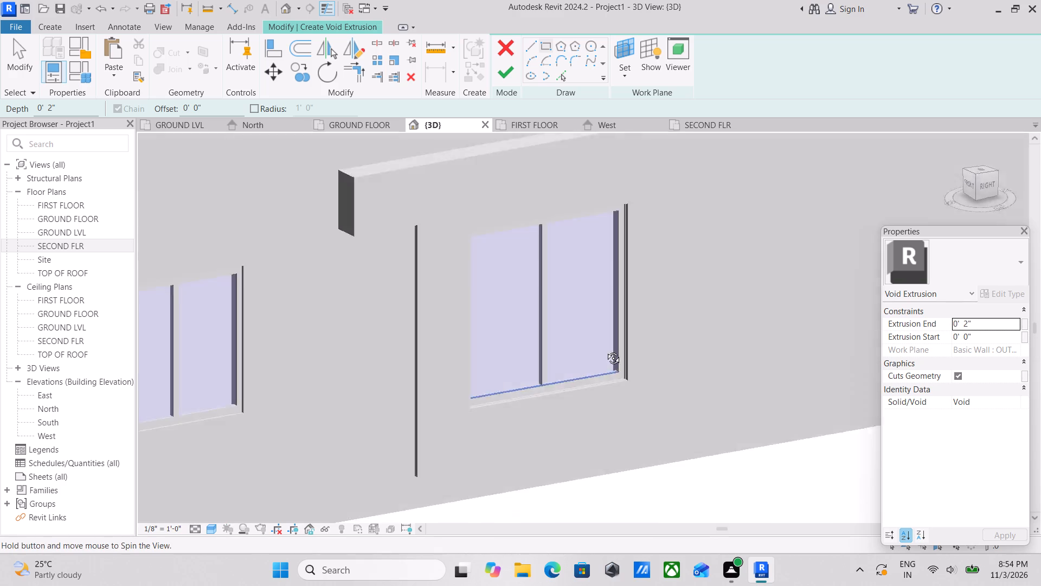
middle_click_drag(605, 350, 584, 343, "shift")
middle_click_drag(468, 349, 593, 278)
scroll(291, 290, "up", 2)
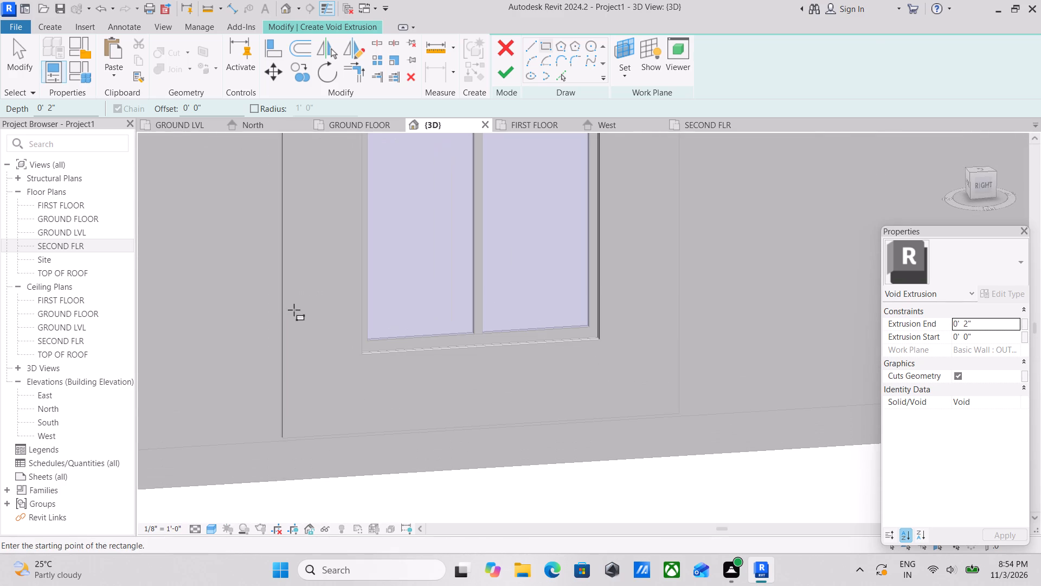
left_click(290, 311)
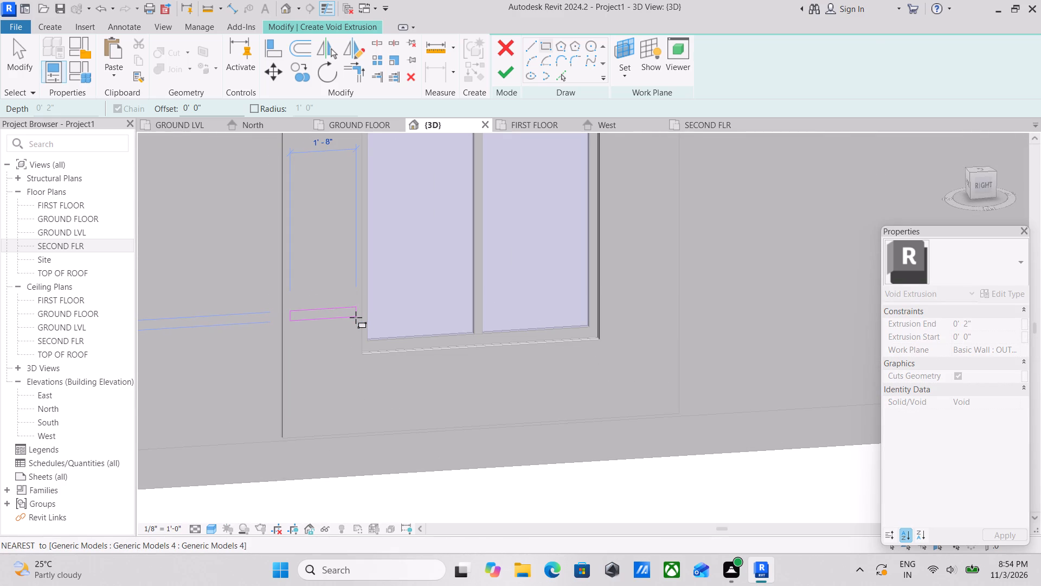
key("Escape")
scroll(304, 335, "up", 3)
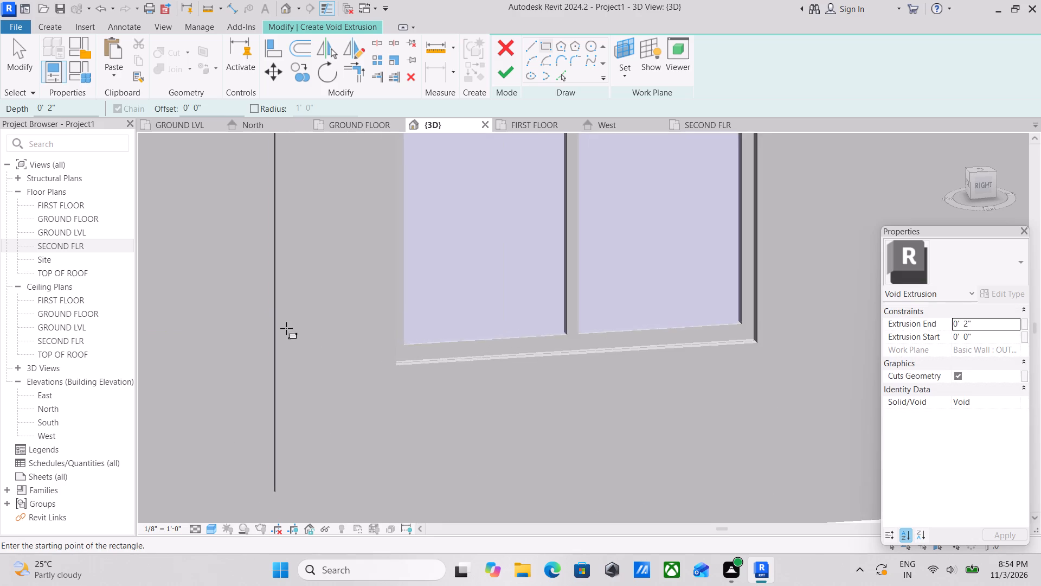
left_click(282, 318)
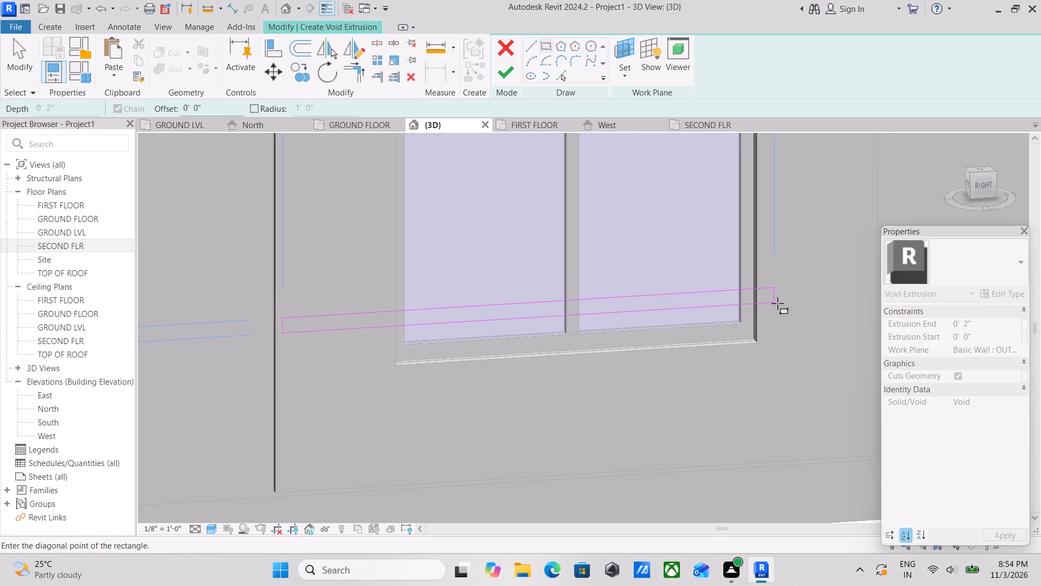
scroll(789, 303, "down", 1)
middle_click_drag(787, 303, 672, 309)
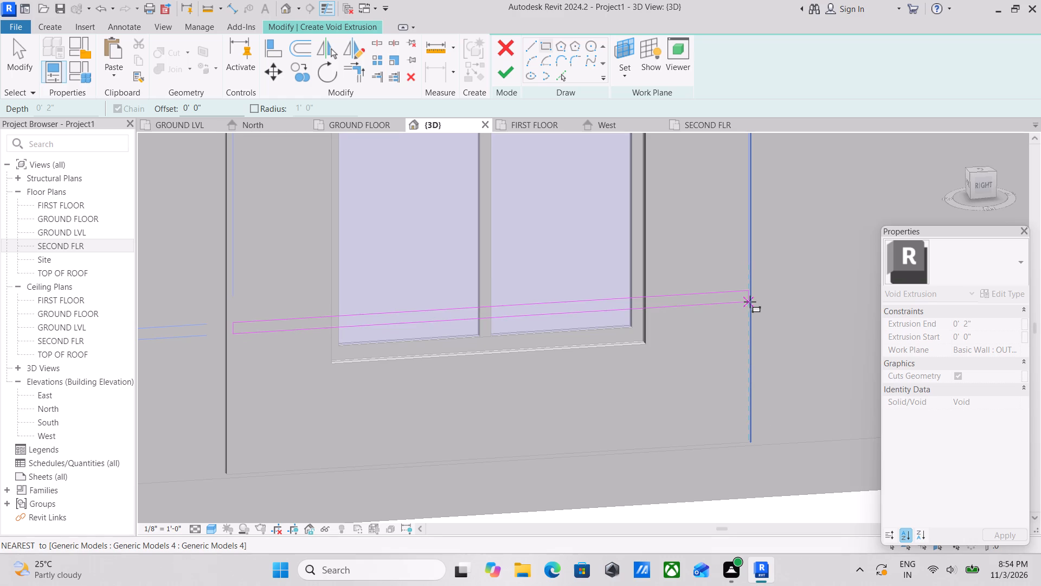
left_click(751, 302)
key("Escape")
scroll(247, 337, "up", 2)
key("Escape")
scroll(247, 328, "down", 3)
key("Escape")
Copy the strip rectangle upward four times at about 10" spacing, working square-on to the right side.
left_click(985, 188)
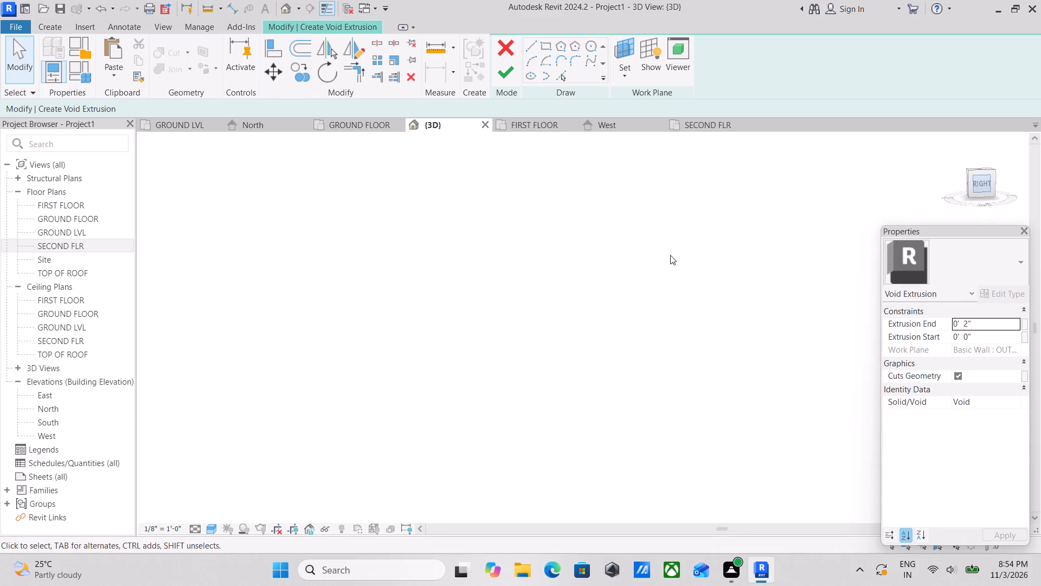
scroll(524, 296, "up", 3)
scroll(519, 364, "up", 12)
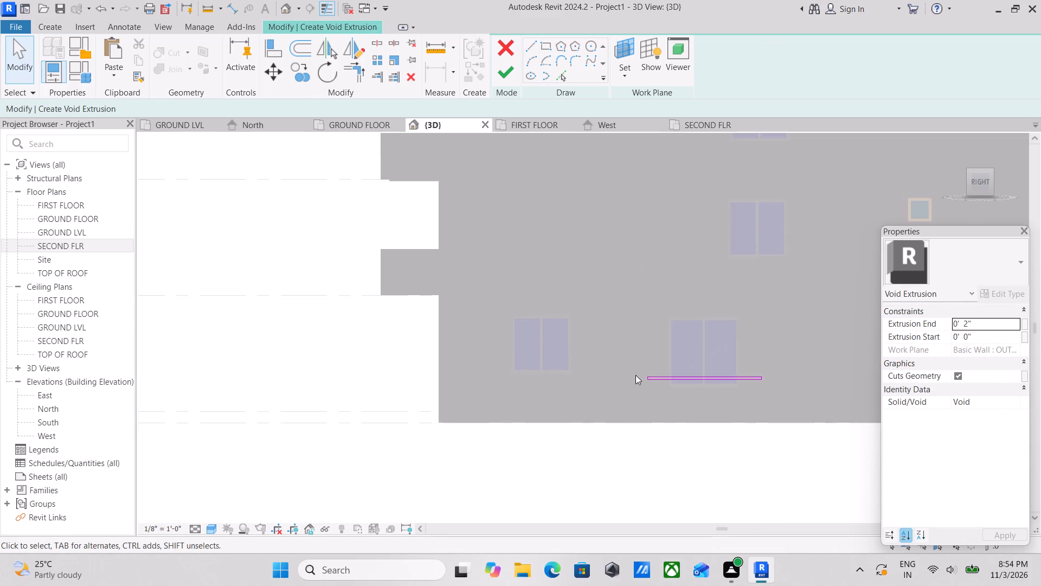
scroll(635, 375, "up", 3)
middle_click_drag(672, 347, 515, 343)
scroll(513, 343, "up", 1)
left_click_drag(477, 364, 631, 400)
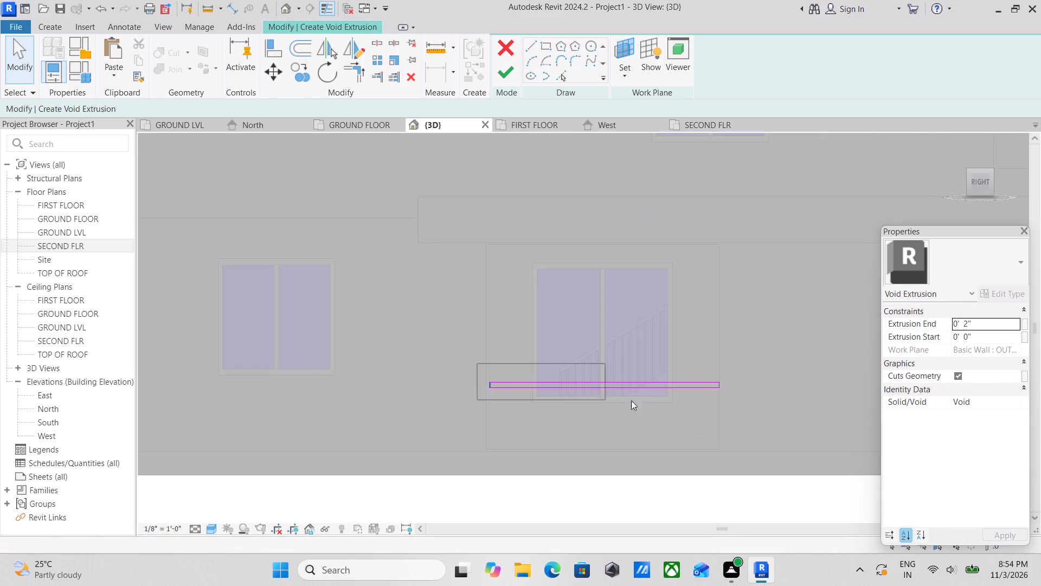
left_click_drag(631, 400, 742, 404)
scroll(527, 384, "up", 5)
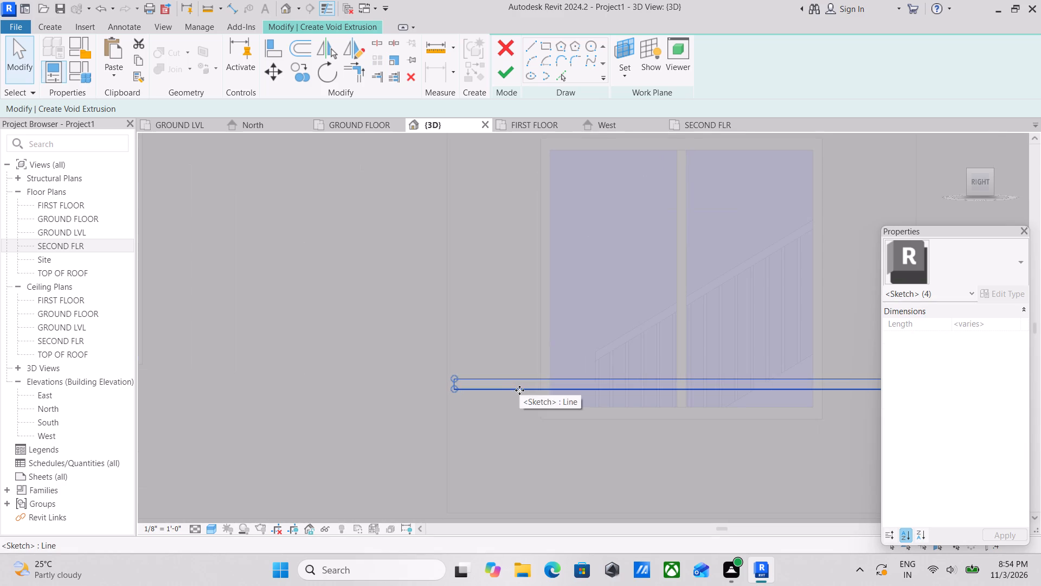
type("co")
scroll(492, 399, "up", 4)
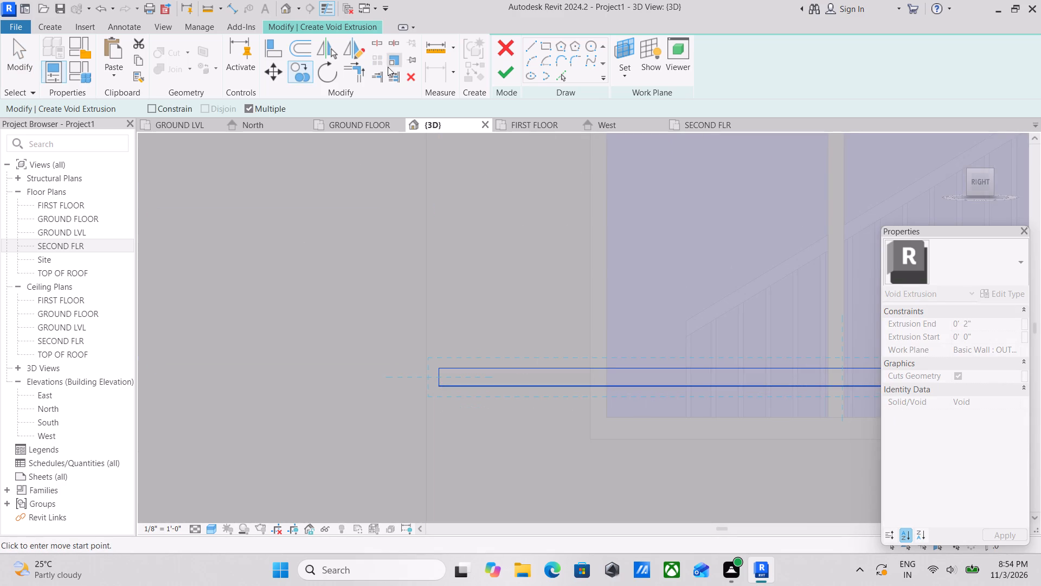
scroll(428, 361, "up", 2)
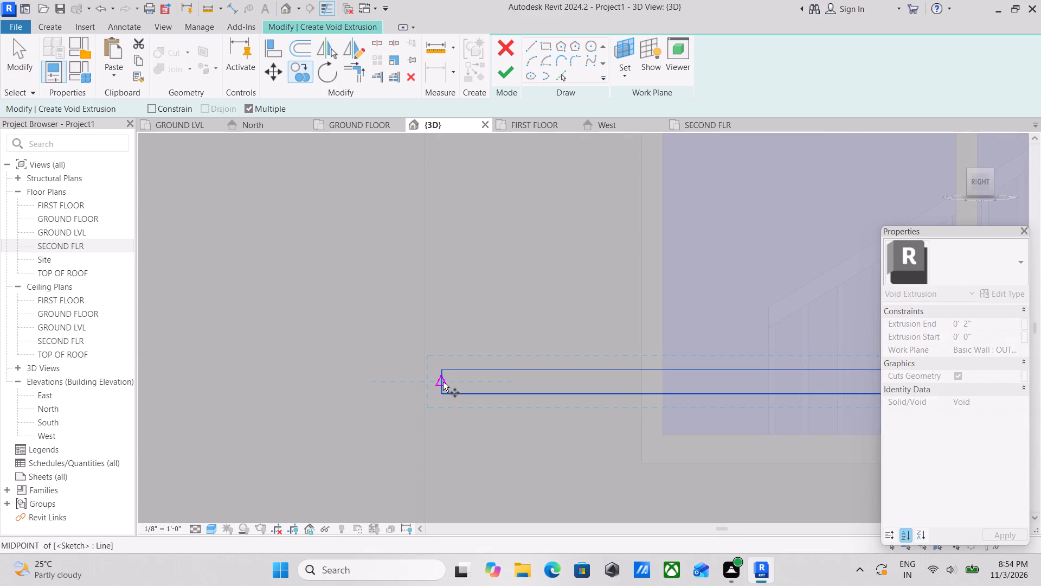
left_click(443, 382)
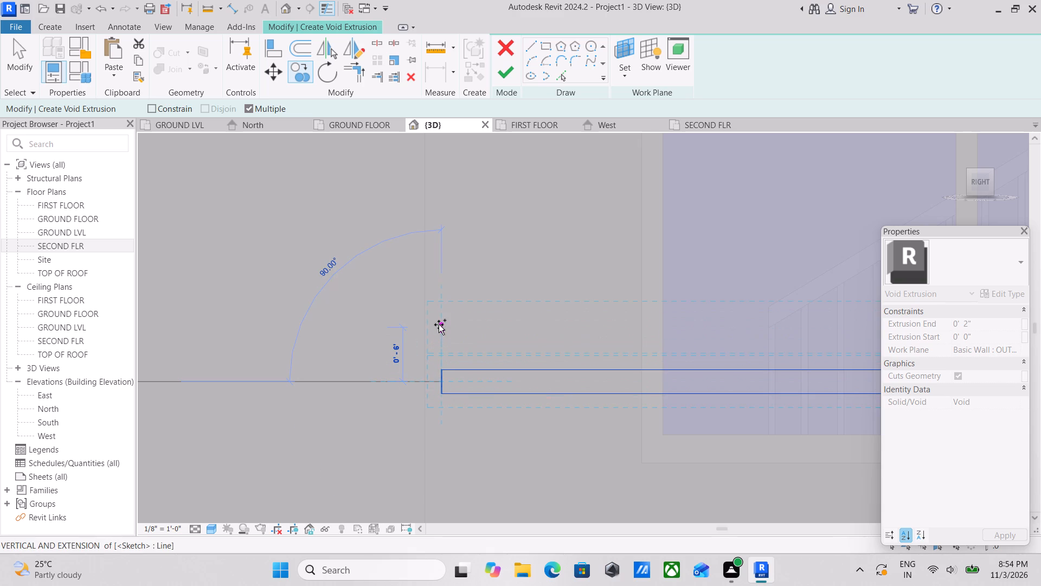
scroll(439, 324, "down", 1)
middle_click_drag(439, 324, 440, 346)
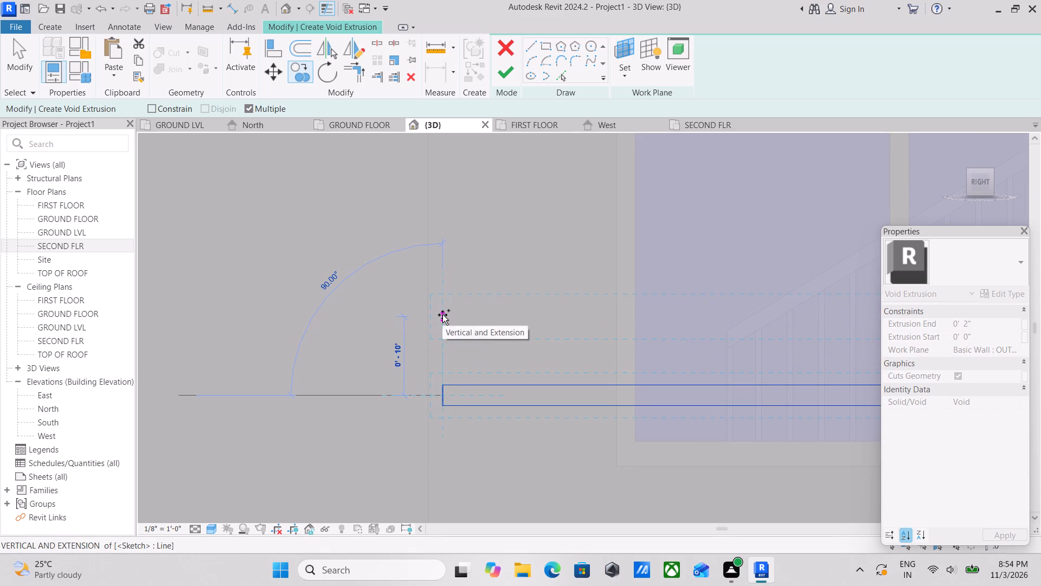
left_click(442, 315)
middle_click_drag(442, 315, 447, 346)
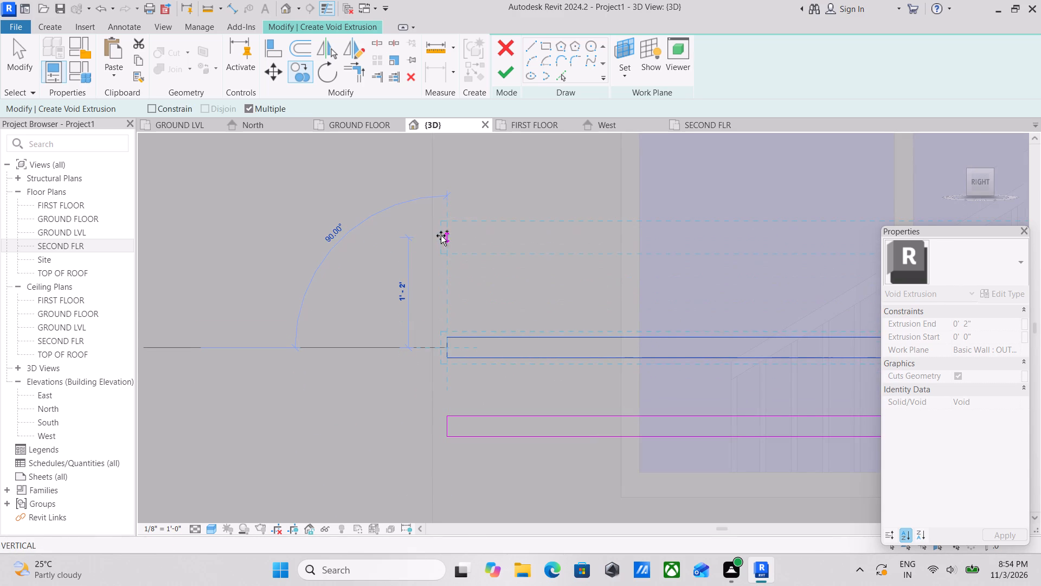
left_click(442, 267)
middle_click_drag(442, 269, 471, 400)
scroll(471, 400, "up", 1)
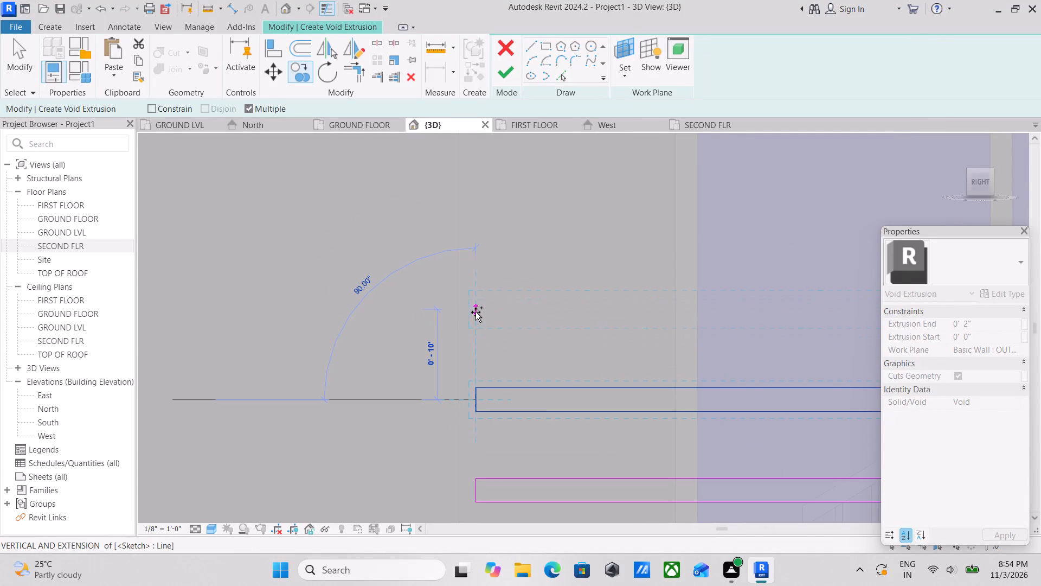
left_click(475, 307)
middle_click_drag(477, 306, 486, 404)
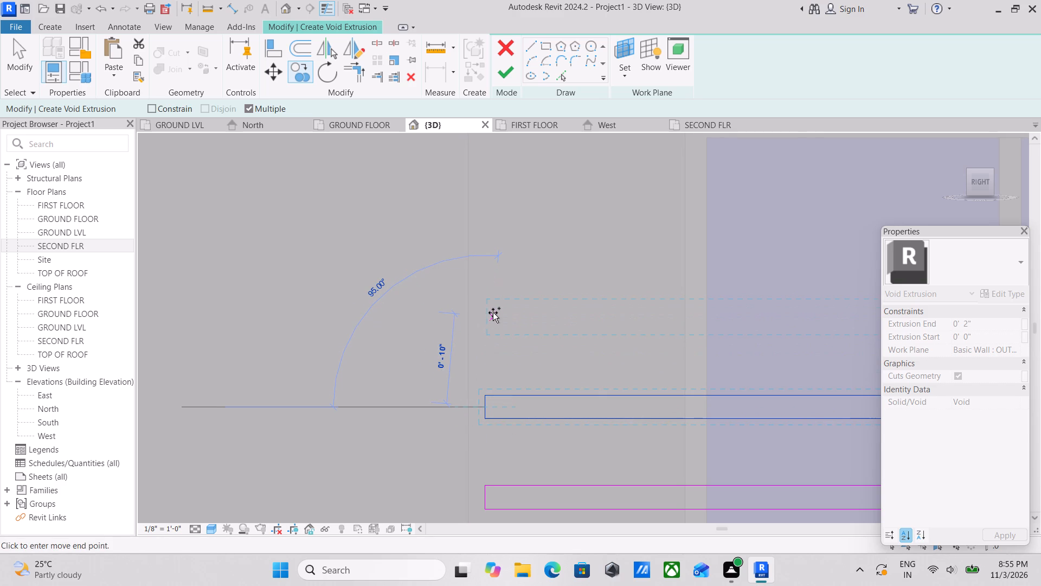
left_click(493, 313)
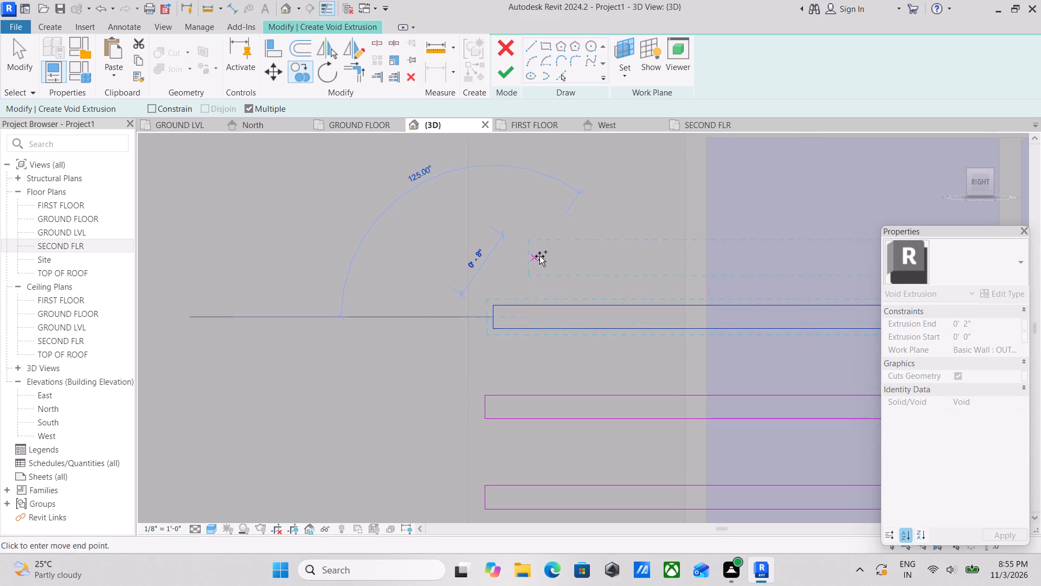
key("Escape")
Copy the uppermost strip three more times at about 10" spacing towards the surround's top edge and finish the 2" deep void extrusion.
scroll(539, 256, "up", 1)
scroll(547, 257, "down", 3)
middle_click_drag(547, 257, 412, 243)
scroll(403, 247, "down", 4)
middle_click_drag(403, 251, 404, 258)
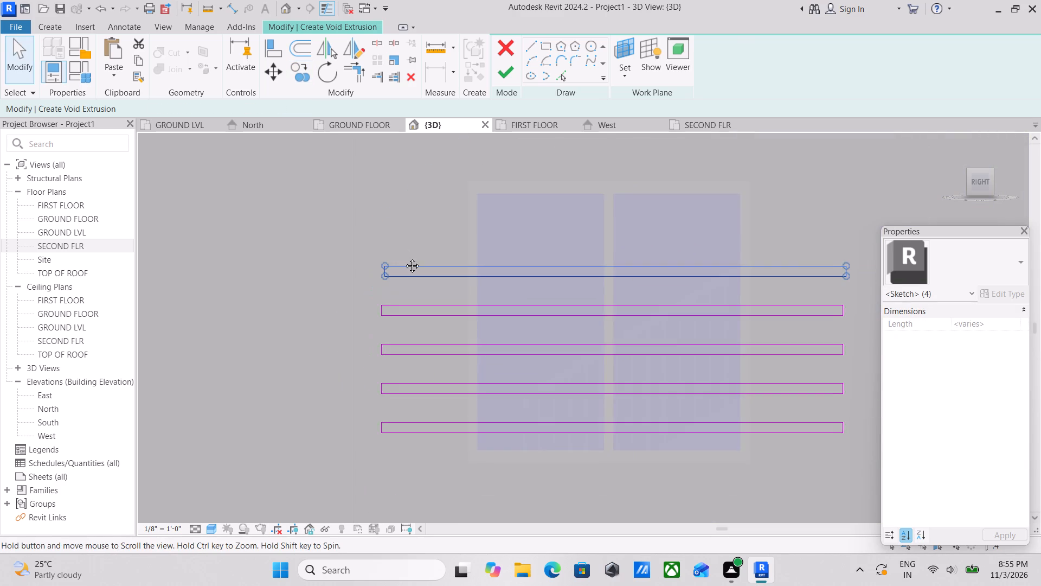
middle_click_drag(404, 258, 477, 320)
scroll(429, 331, "up", 7)
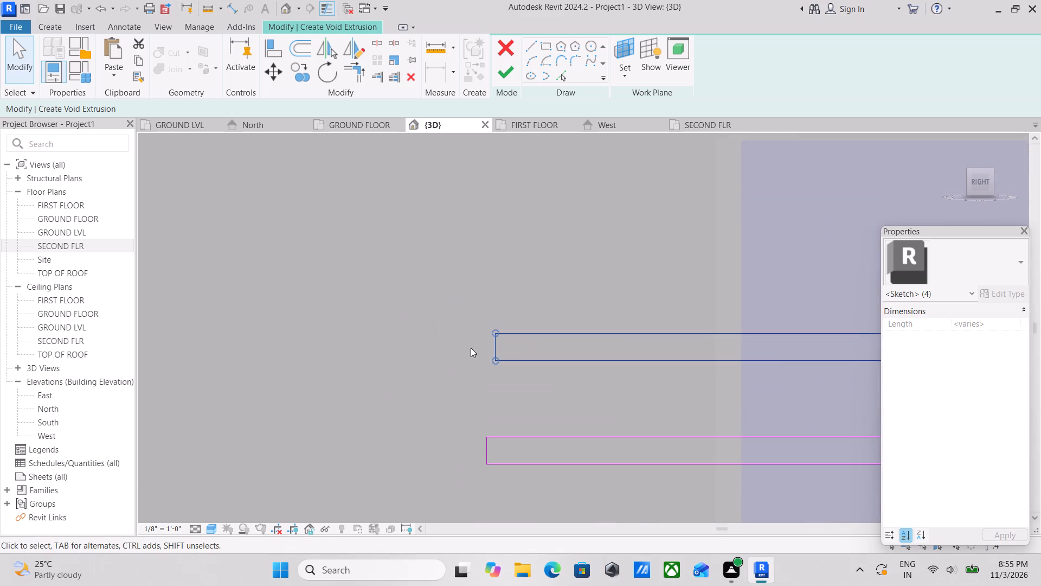
scroll(476, 349, "up", 3)
type("co")
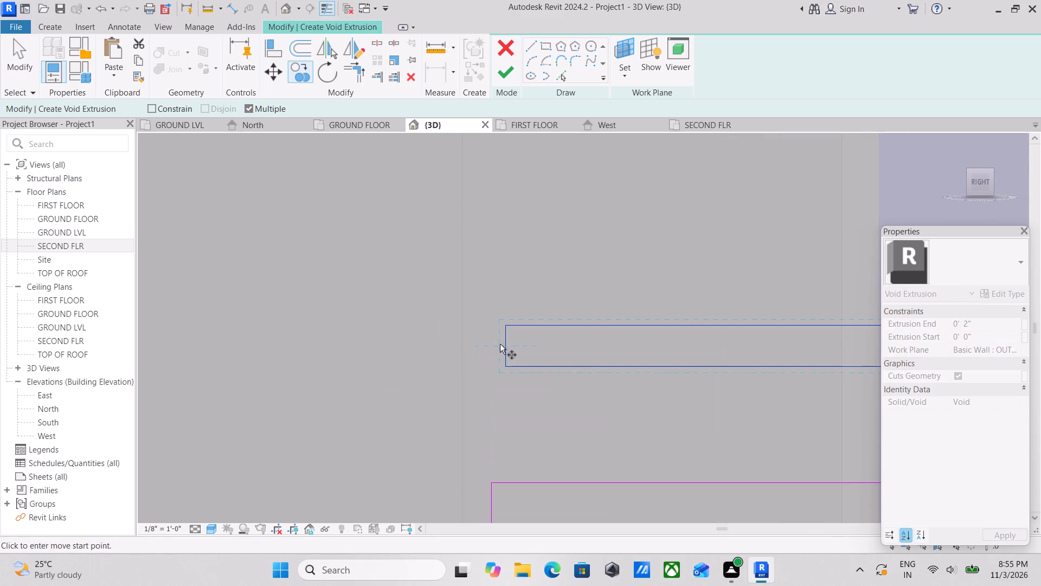
left_click(503, 342)
middle_click_drag(501, 262, 499, 299)
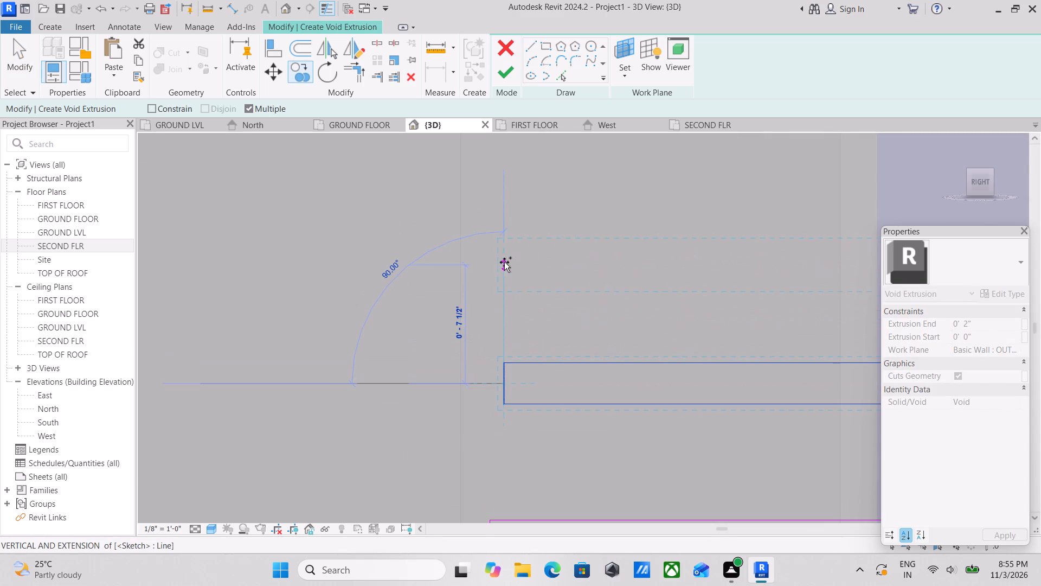
middle_click_drag(504, 263, 506, 350)
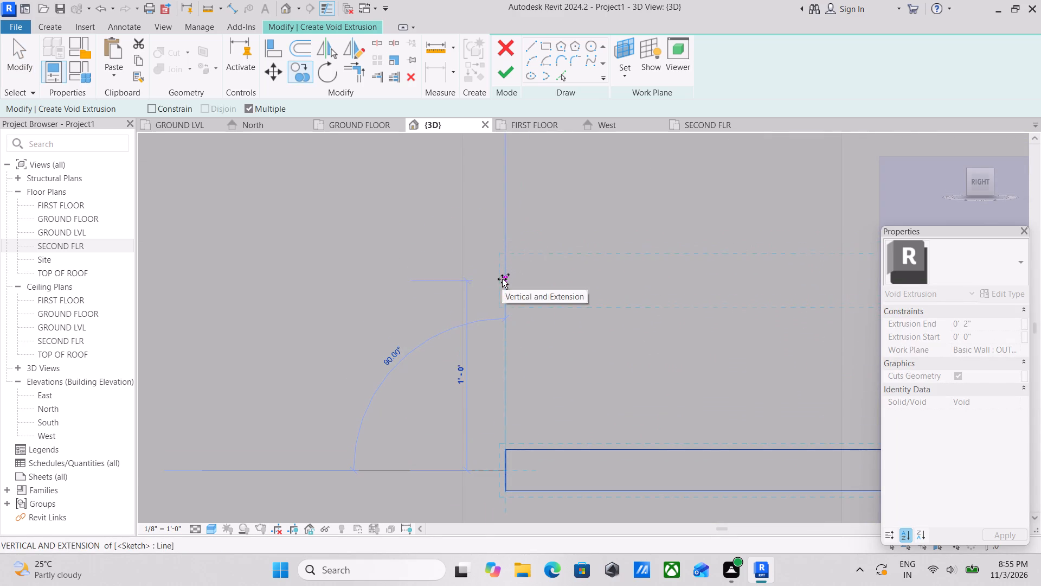
scroll(507, 352, "up", 2)
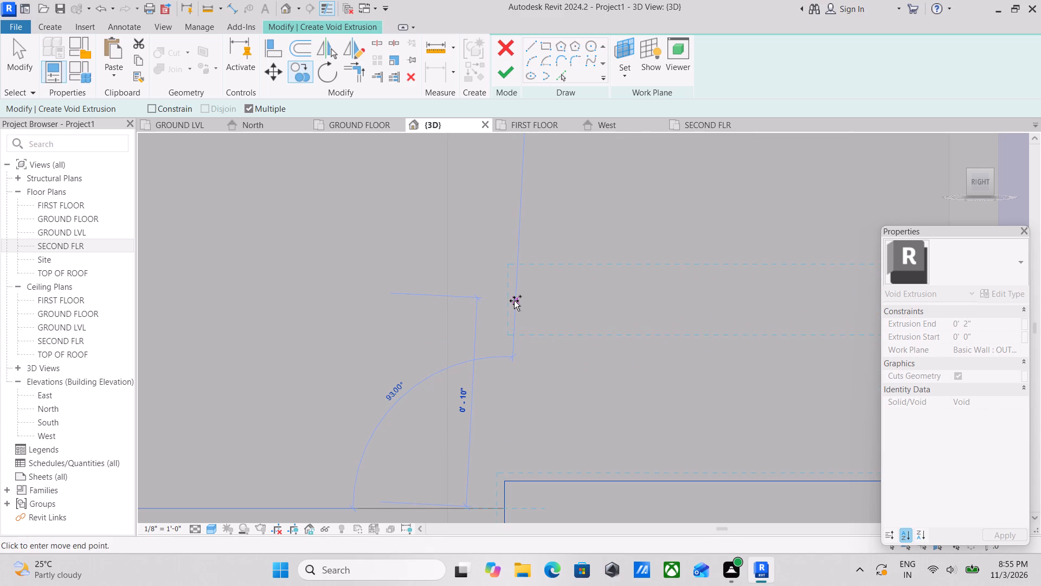
left_click(514, 301)
scroll(514, 301, "down", 4)
middle_click_drag(514, 301, 499, 330)
scroll(501, 327, "down", 3)
middle_click_drag(501, 327, 504, 419)
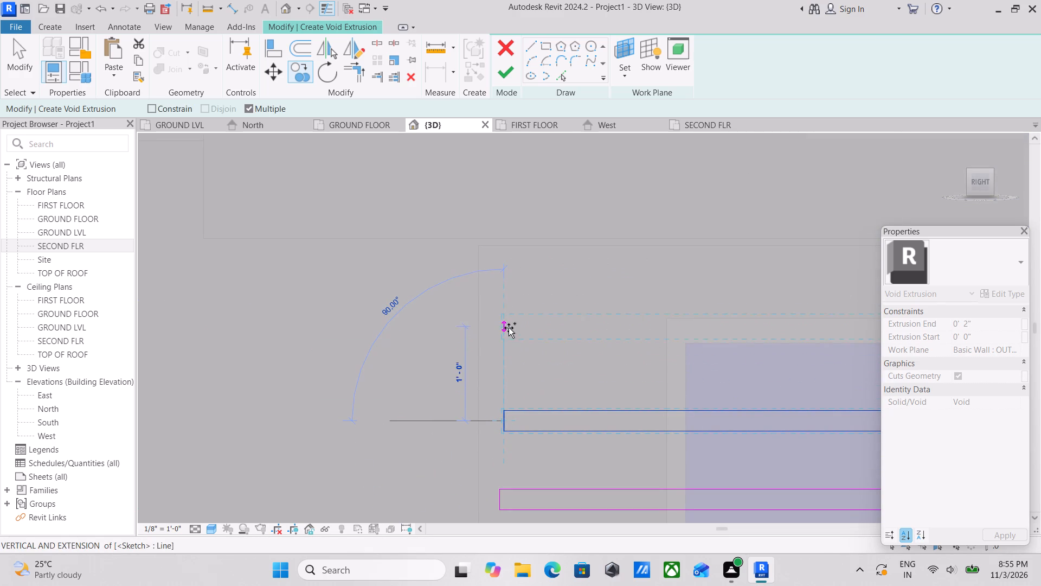
left_click(509, 341)
middle_click_drag(509, 345, 504, 422)
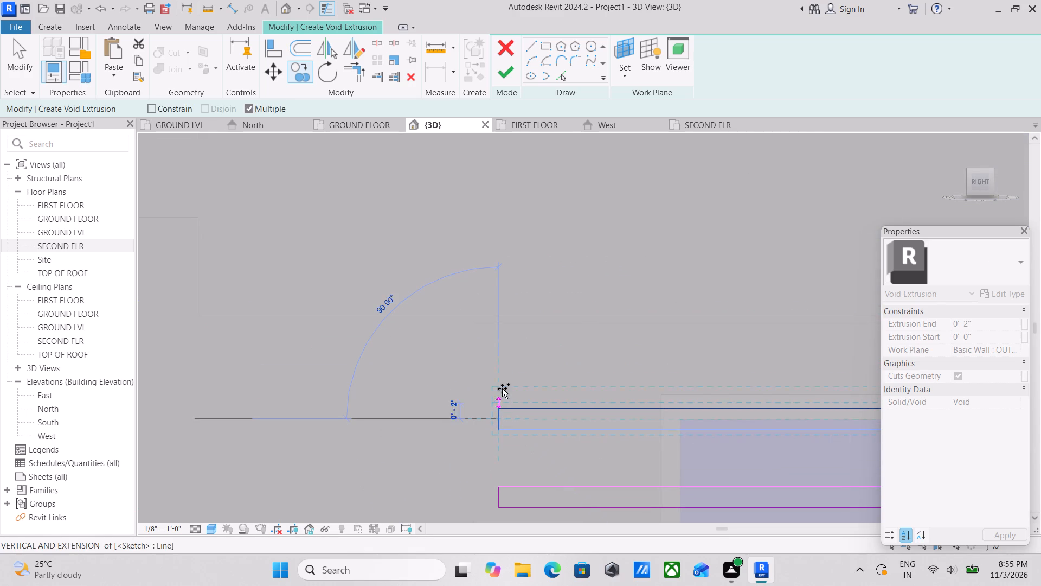
left_click(500, 337)
scroll(500, 337, "down", 4)
key("Escape")
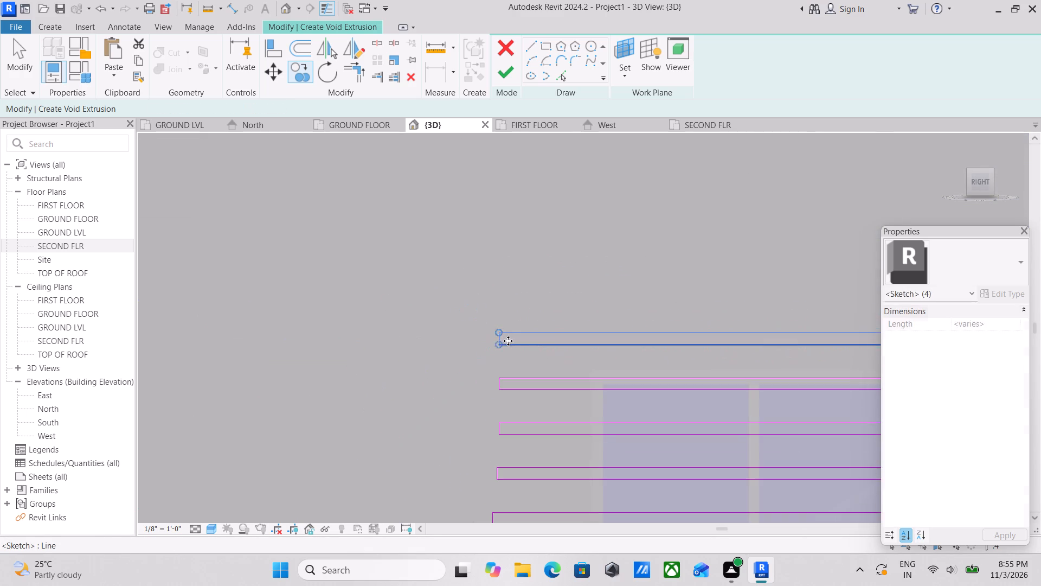
key("Escape")
scroll(552, 342, "down", 4)
left_click(500, 72)
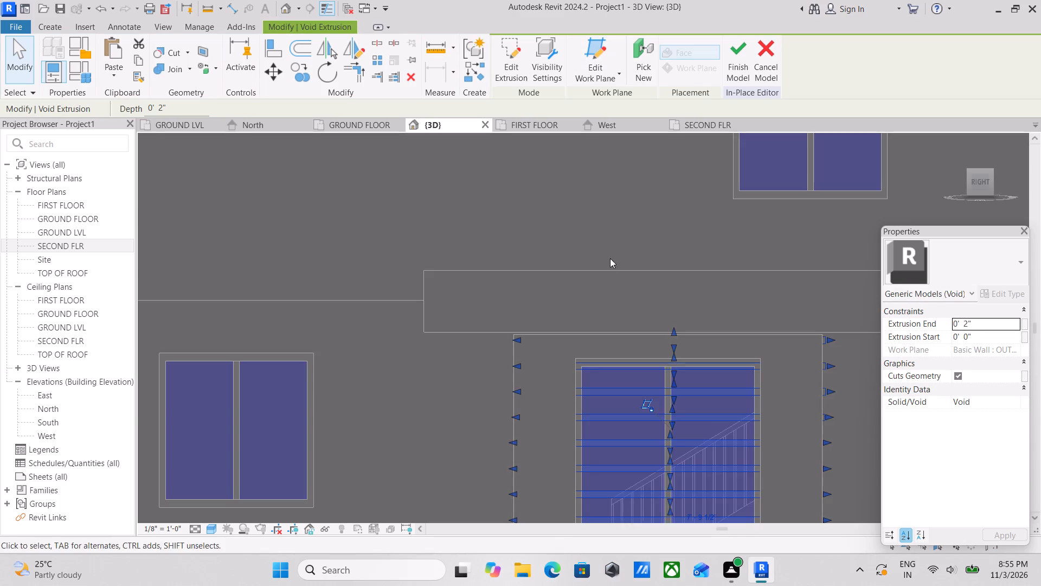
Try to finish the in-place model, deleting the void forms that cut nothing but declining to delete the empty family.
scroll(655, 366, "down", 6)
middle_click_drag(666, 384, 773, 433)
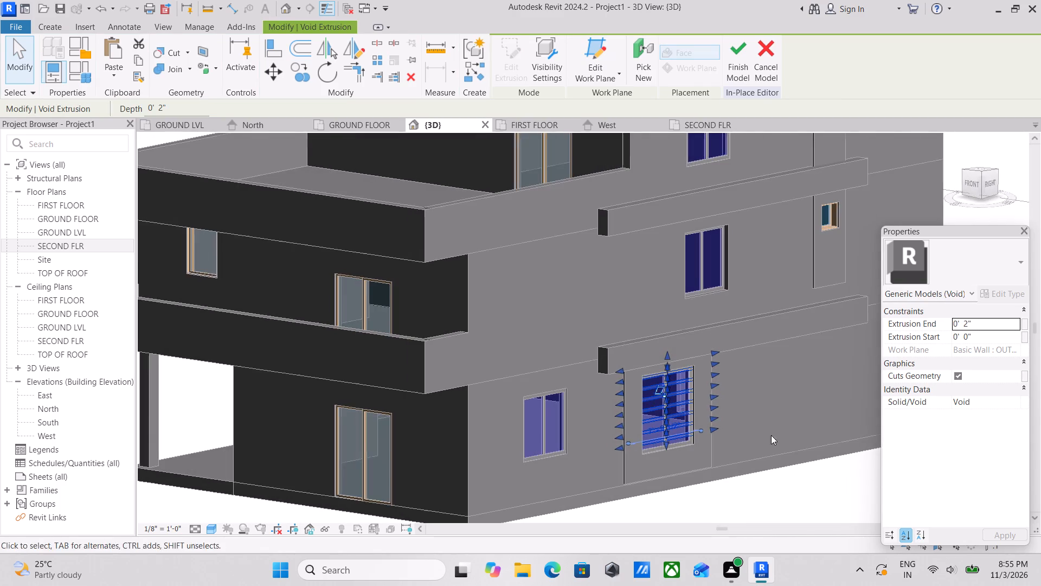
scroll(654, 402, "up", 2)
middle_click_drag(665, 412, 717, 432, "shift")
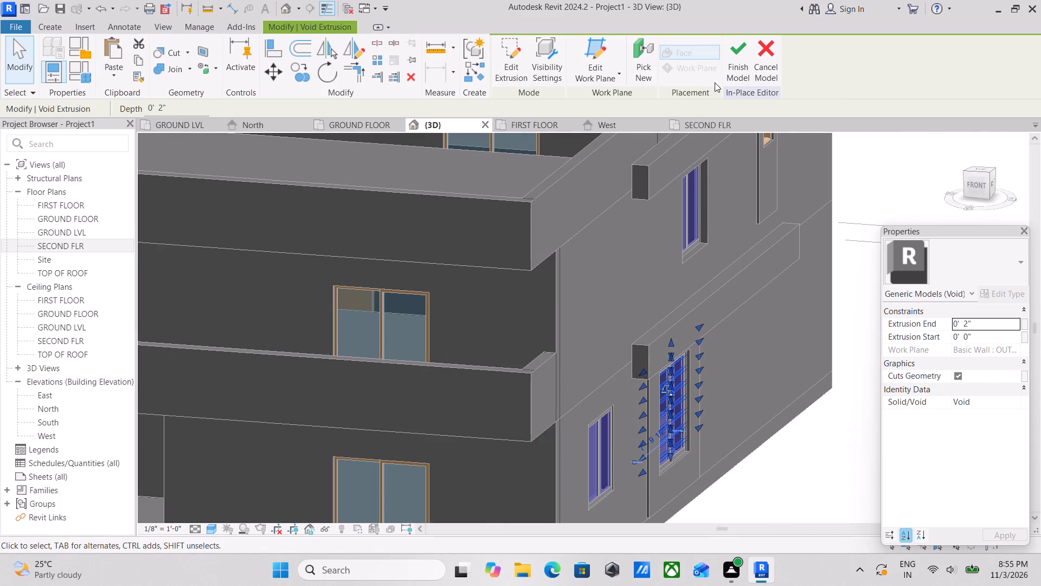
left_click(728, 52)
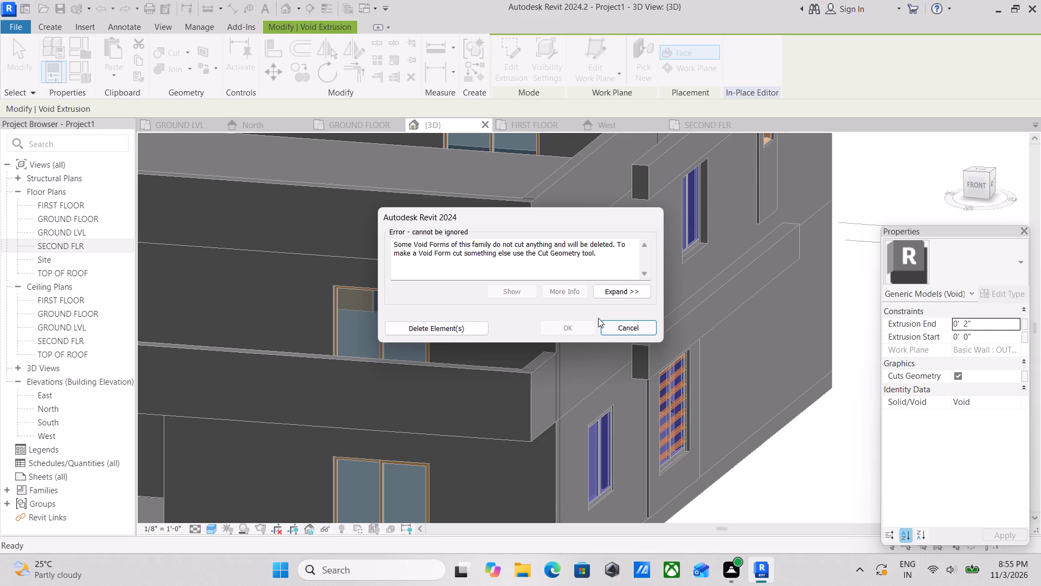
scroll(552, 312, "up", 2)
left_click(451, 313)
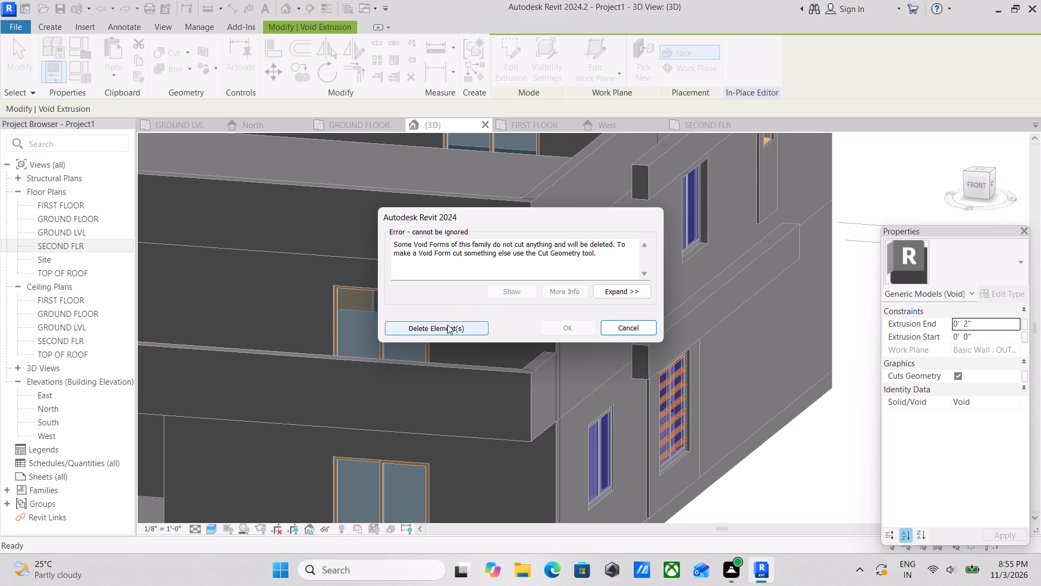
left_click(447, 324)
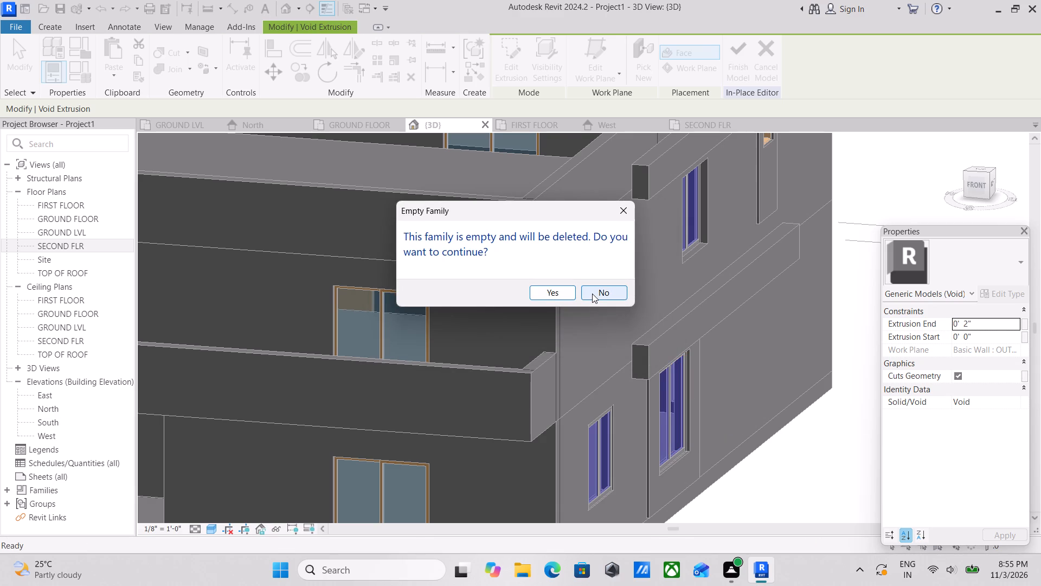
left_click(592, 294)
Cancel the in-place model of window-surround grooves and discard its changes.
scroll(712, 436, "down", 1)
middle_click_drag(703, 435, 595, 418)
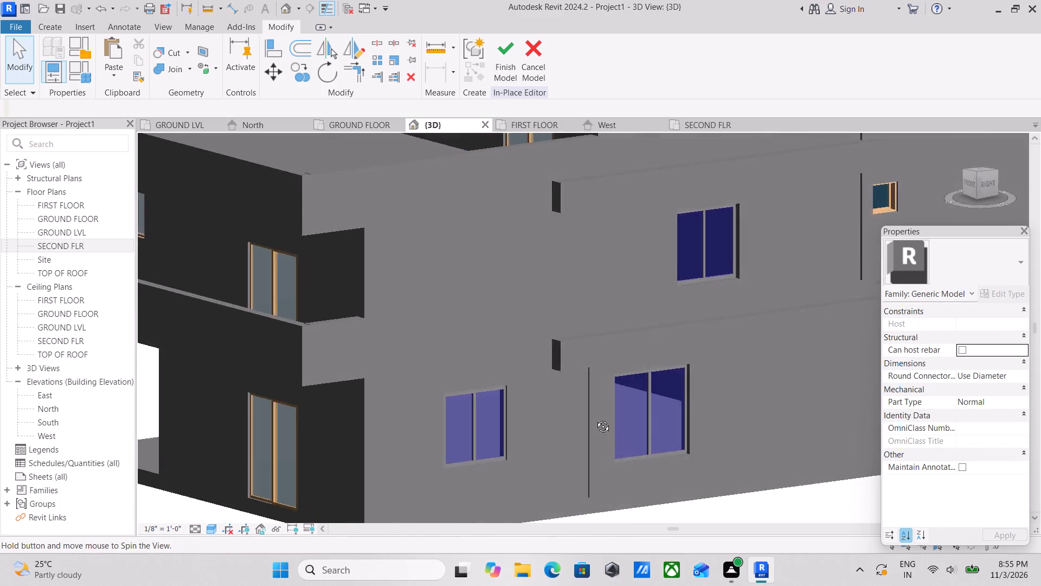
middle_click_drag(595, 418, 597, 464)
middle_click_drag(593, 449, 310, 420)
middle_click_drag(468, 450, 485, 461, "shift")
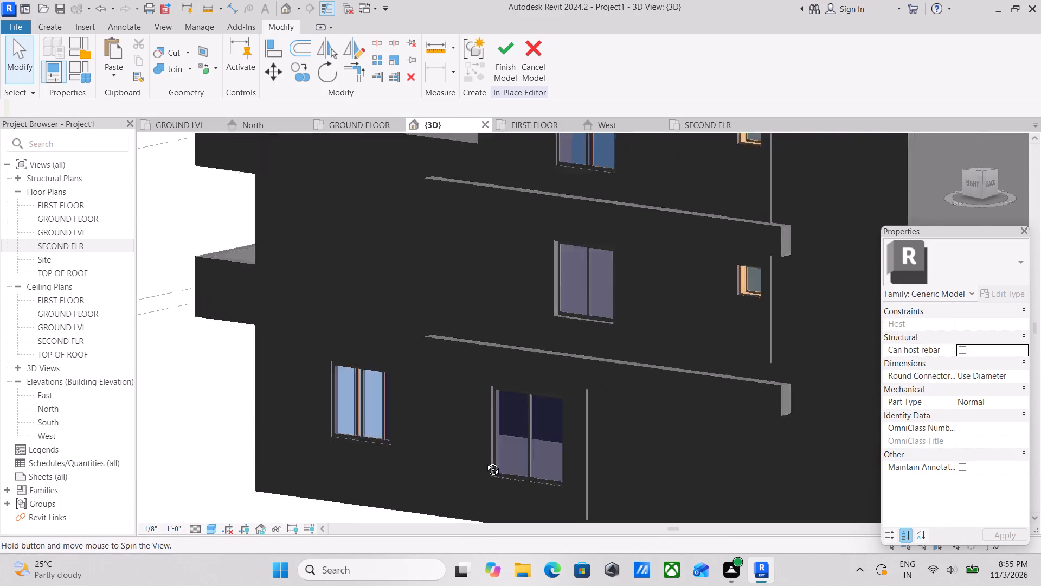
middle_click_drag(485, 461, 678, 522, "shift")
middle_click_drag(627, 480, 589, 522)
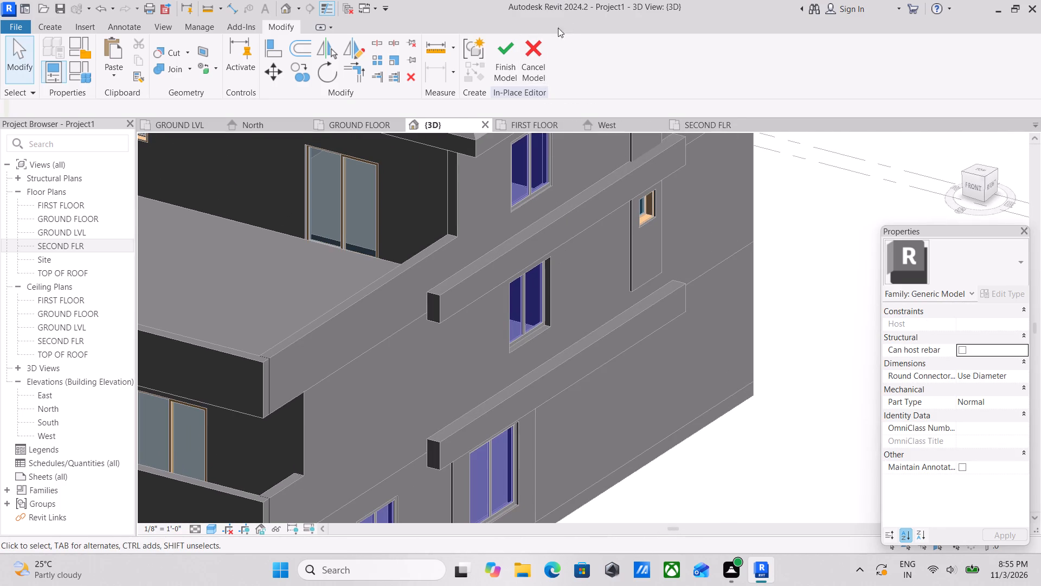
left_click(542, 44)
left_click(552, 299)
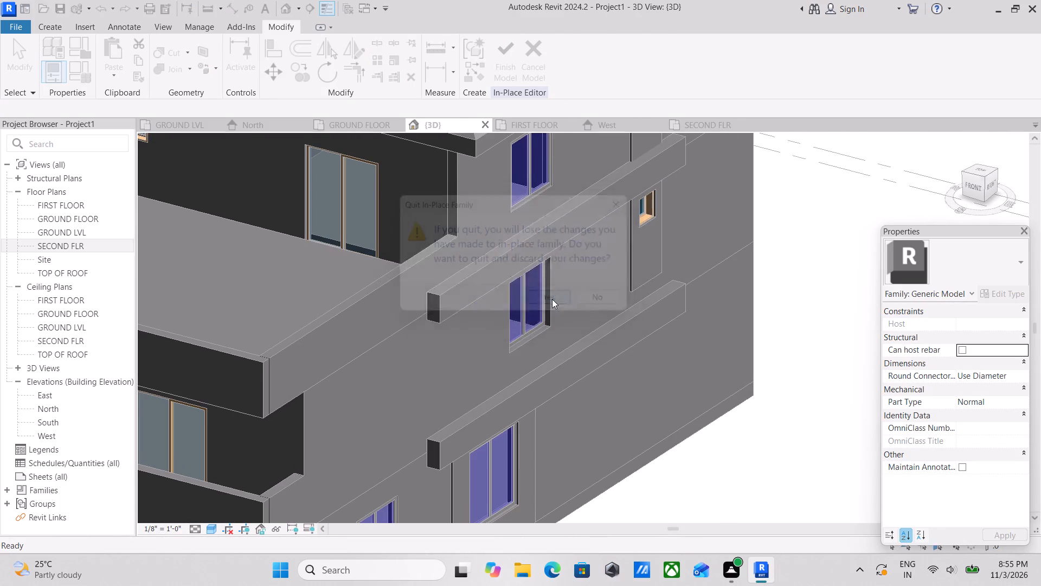
Start a new in-place component in the Generic Models category with the default name, facing the upper terrace's front wall.
scroll(526, 324, "down", 10)
middle_click_drag(421, 300, 419, 340)
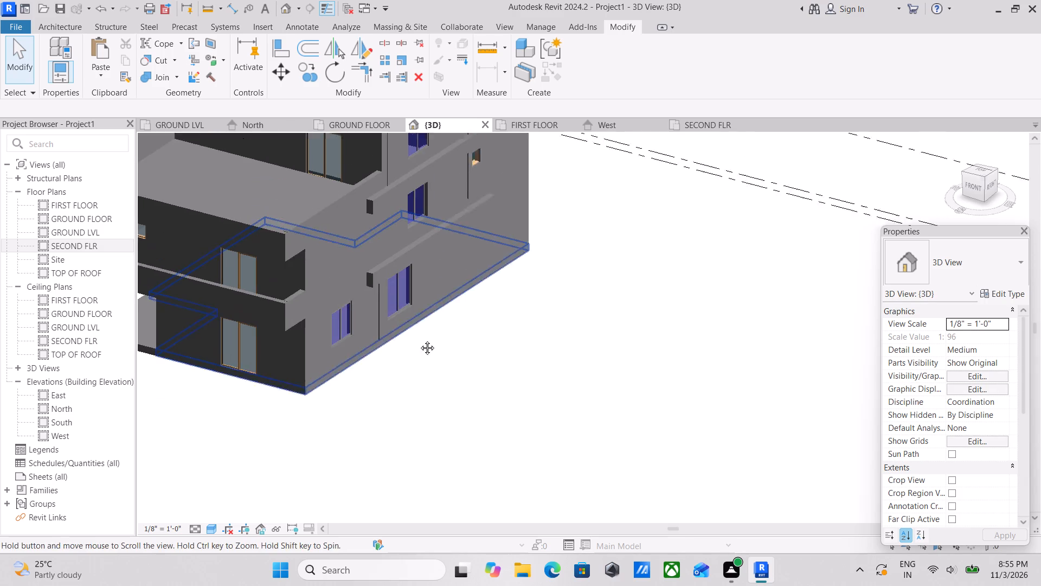
middle_click_drag(419, 340, 440, 413)
middle_click_drag(380, 297, 442, 365)
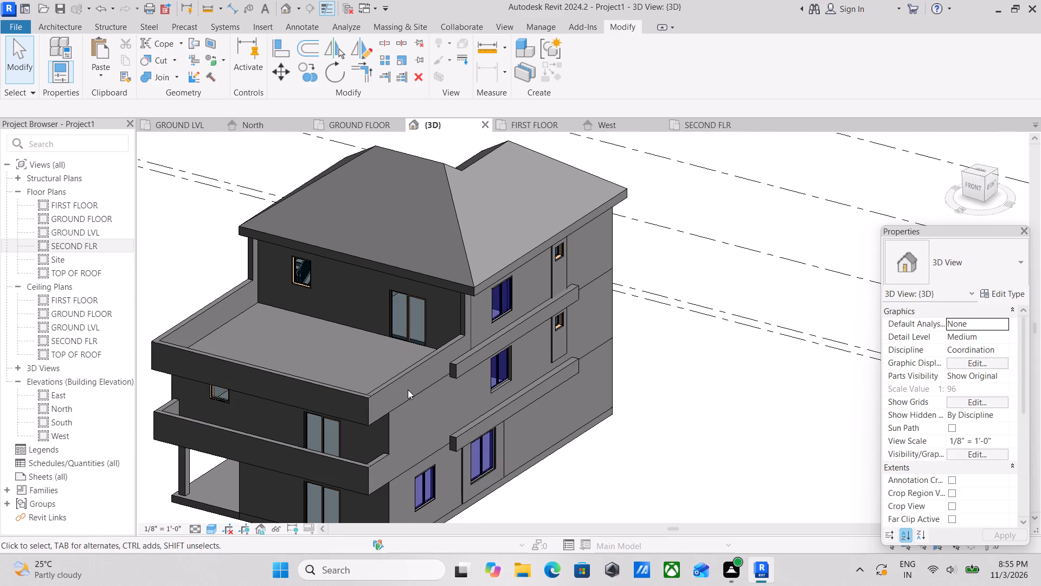
scroll(403, 371, "down", 2)
middle_click_drag(403, 380, 524, 372, "shift")
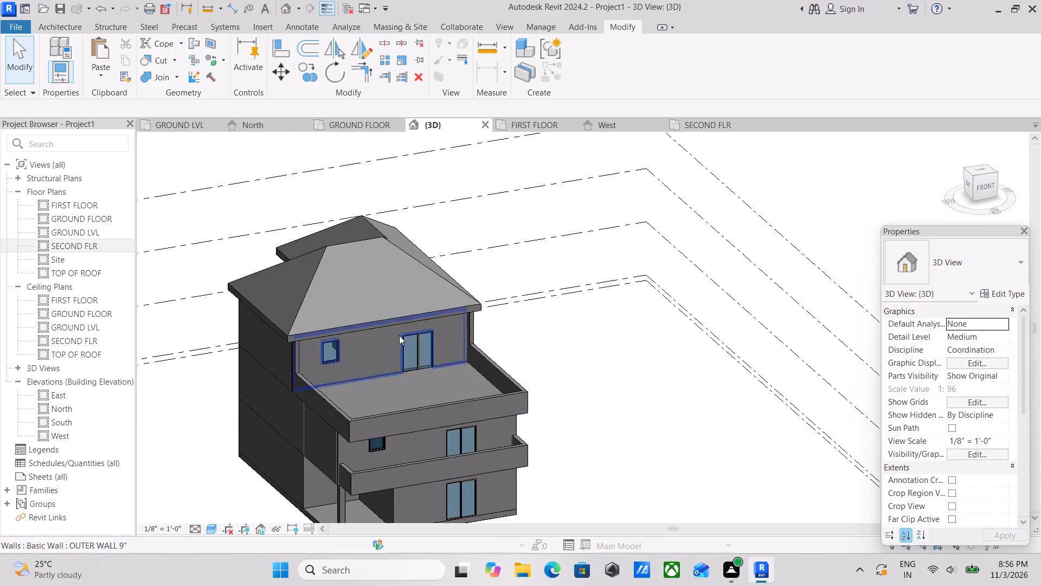
scroll(350, 323, "up", 6)
middle_click_drag(457, 405, 459, 436, "shift")
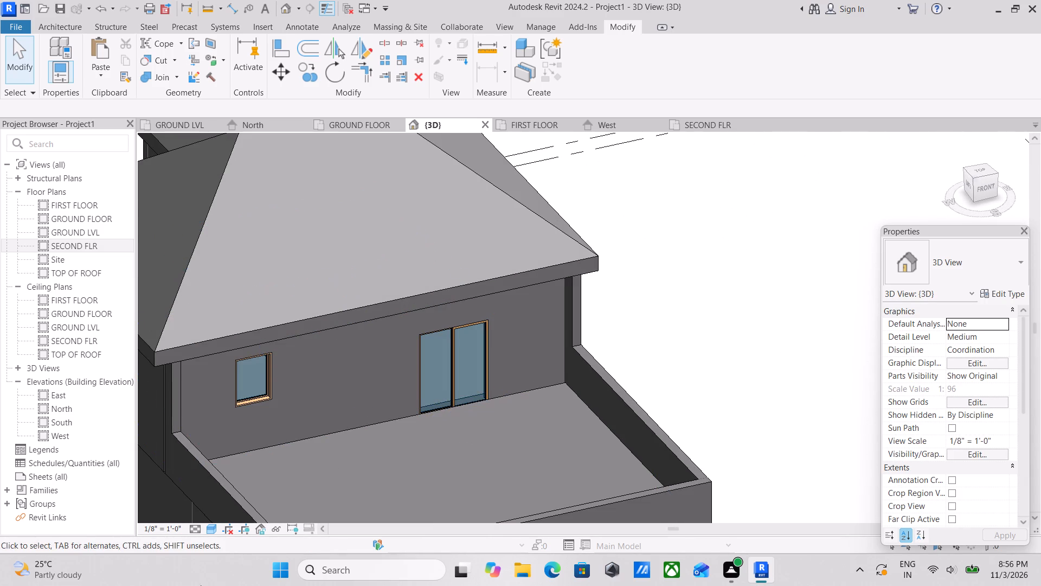
scroll(293, 419, "up", 3)
scroll(362, 399, "up", 3)
middle_click_drag(397, 381, 315, 441)
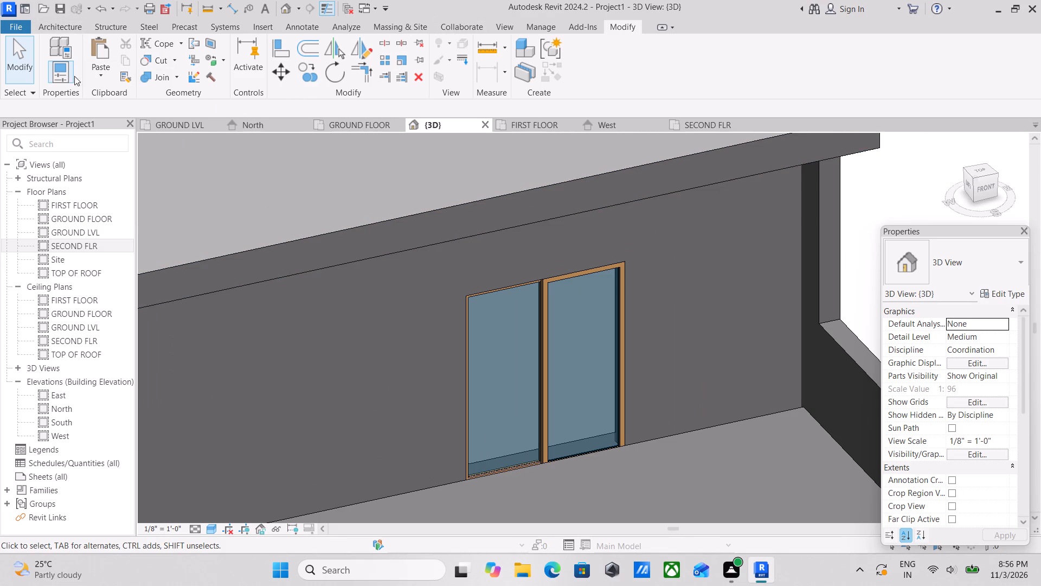
left_click(66, 26)
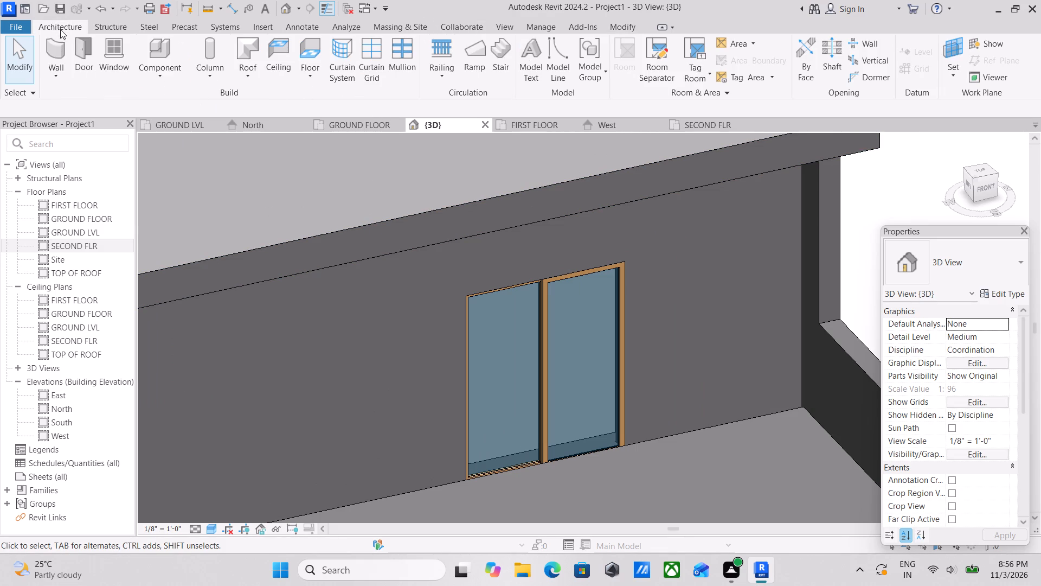
left_click(158, 74)
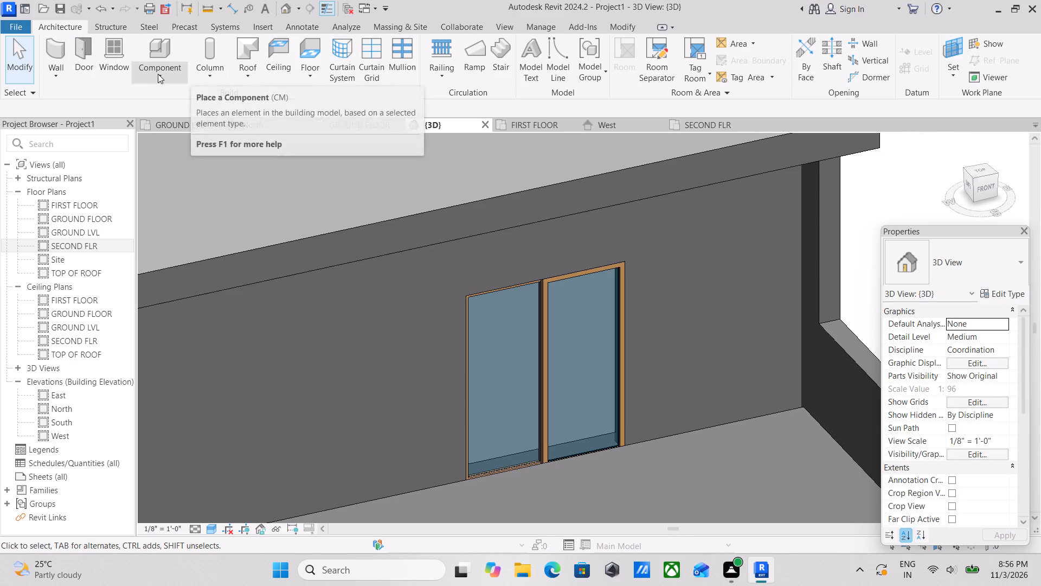
left_click(178, 136)
scroll(511, 257, "down", 1)
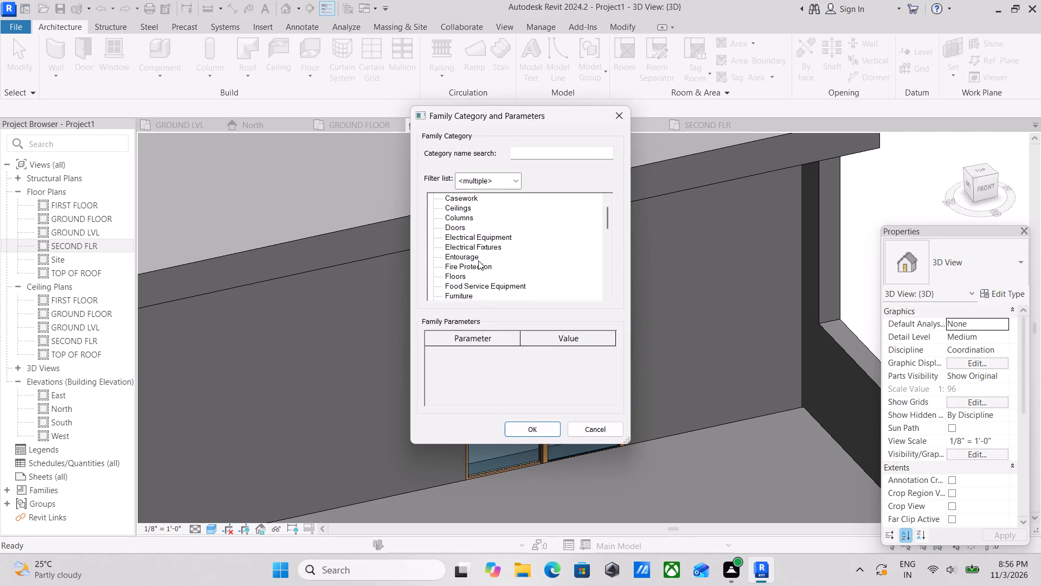
scroll(478, 260, "down", 6)
scroll(460, 263, "up", 2)
scroll(460, 263, "down", 2)
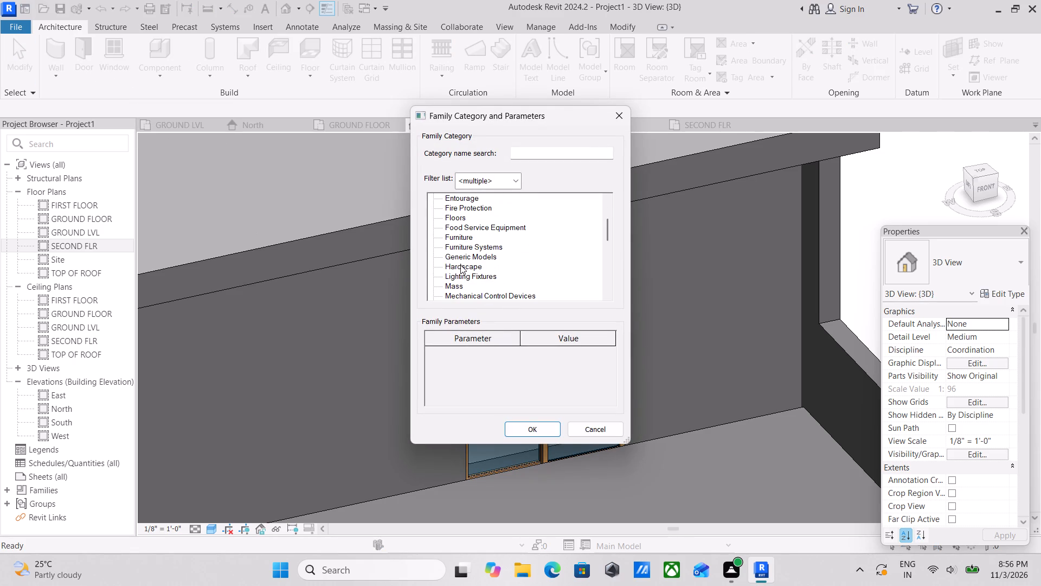
left_click(464, 256)
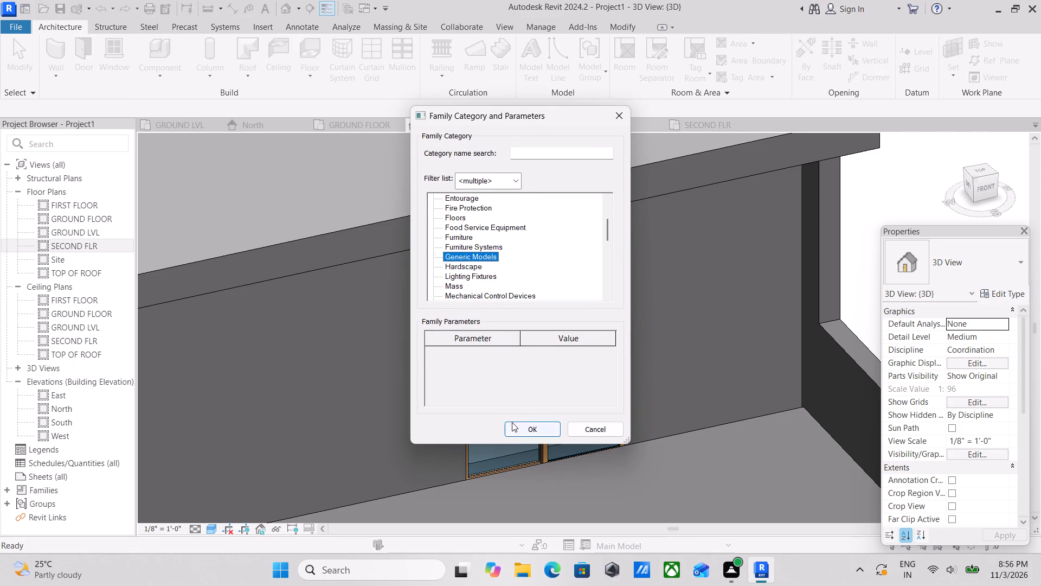
left_click(512, 422)
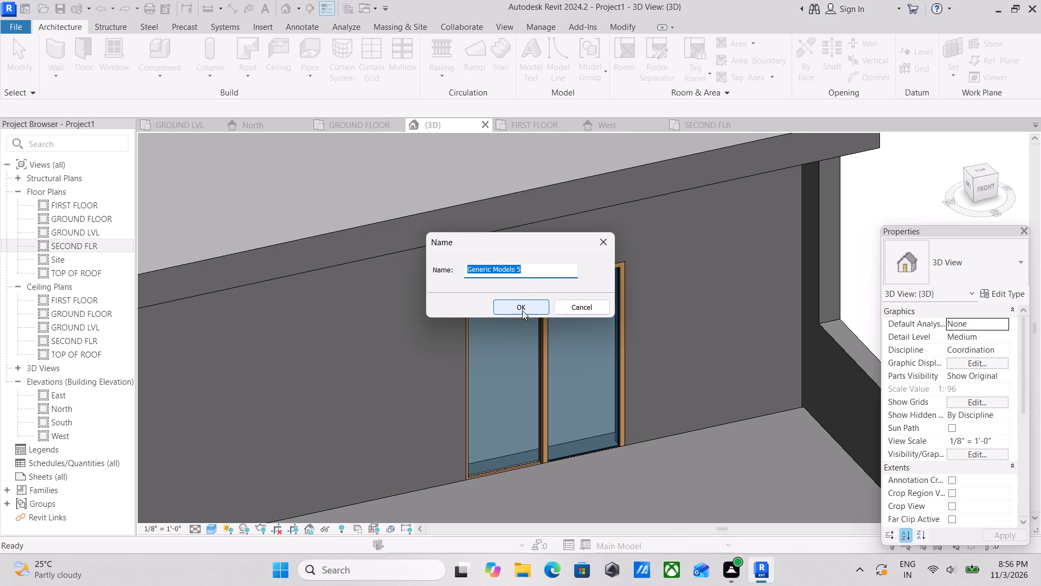
left_click(523, 308)
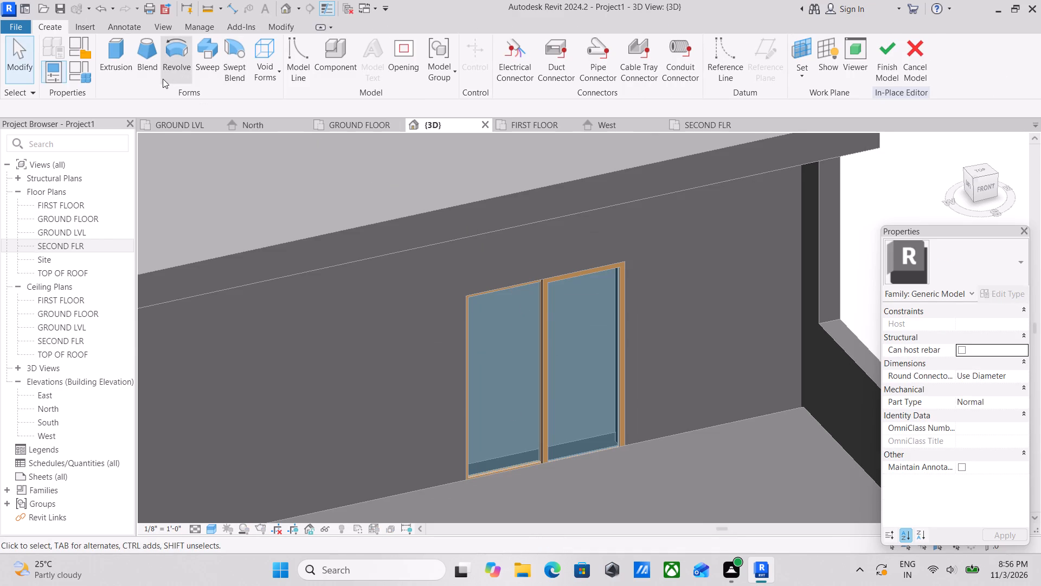
Start an extrusion and set its work plane by picking the face of the upper terrace's front wall.
left_click(120, 63)
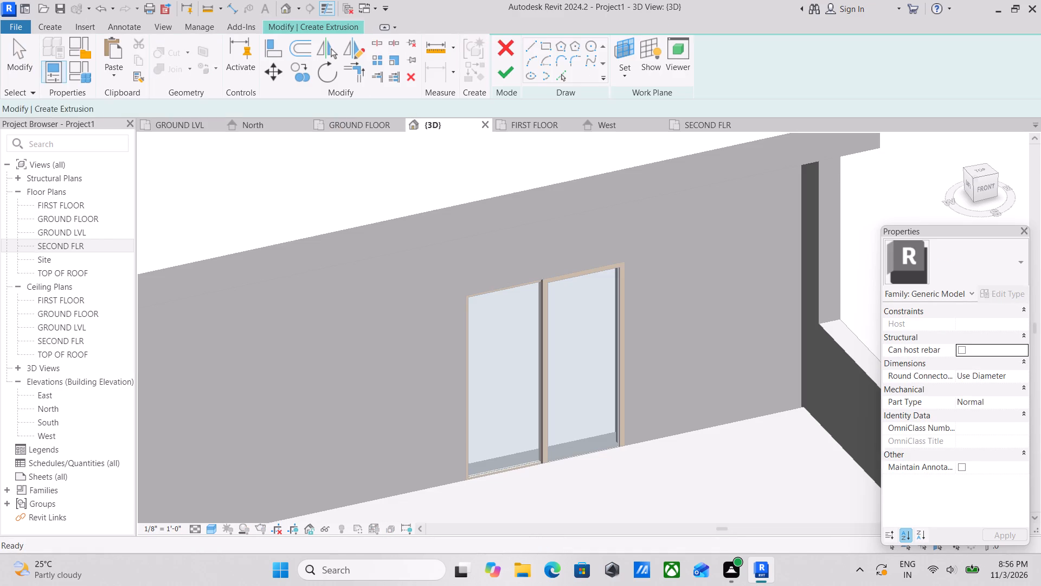
left_click(622, 77)
left_click(643, 128)
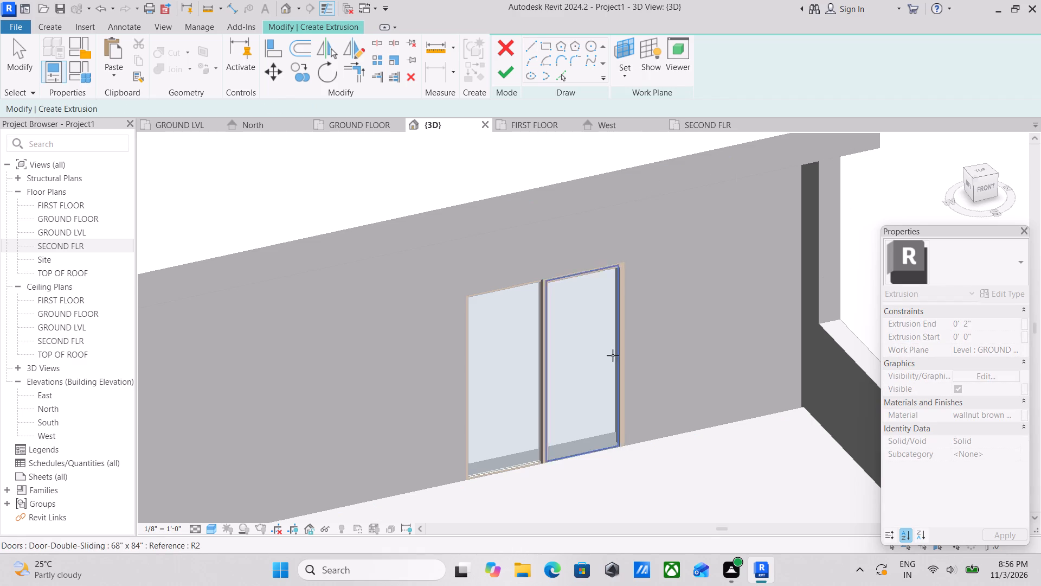
scroll(613, 355, "down", 4)
middle_click_drag(617, 334, 500, 404, "shift")
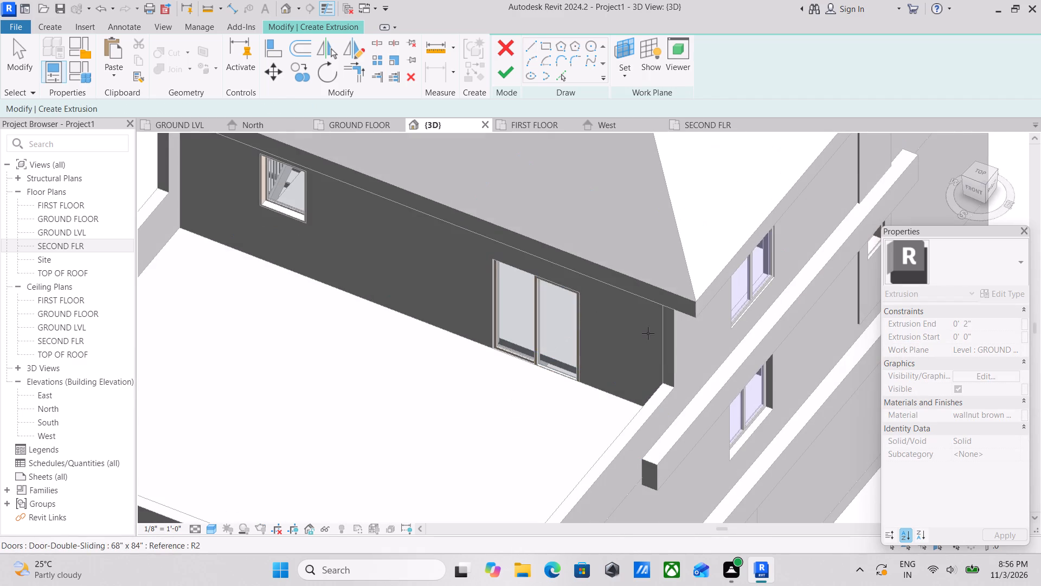
scroll(648, 333, "up", 3)
middle_click_drag(591, 317, 788, 315)
middle_click_drag(417, 278, 550, 376)
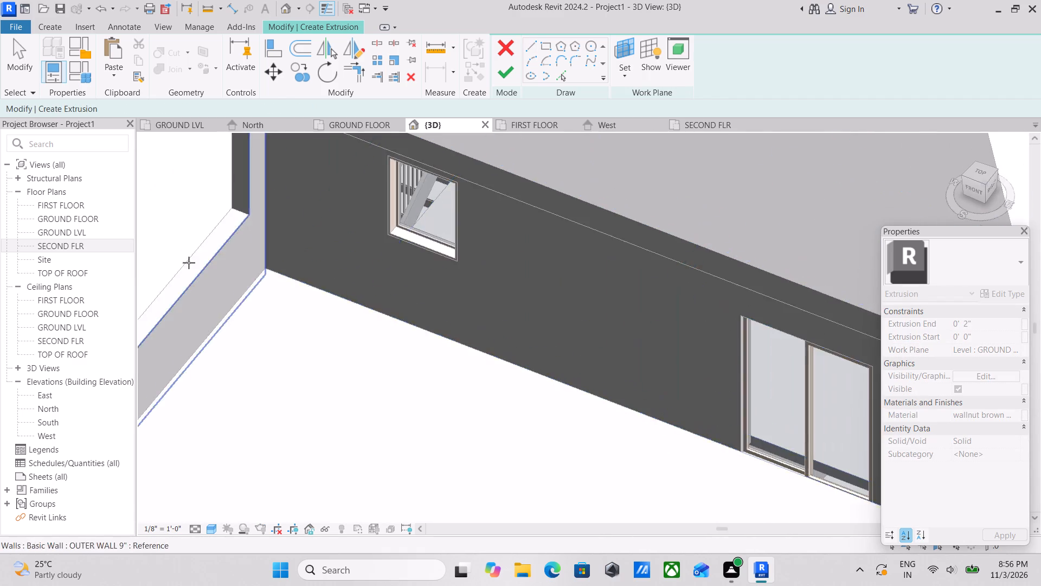
middle_click_drag(203, 276, 306, 365)
scroll(365, 268, "down", 2)
middle_click_drag(365, 269, 285, 245)
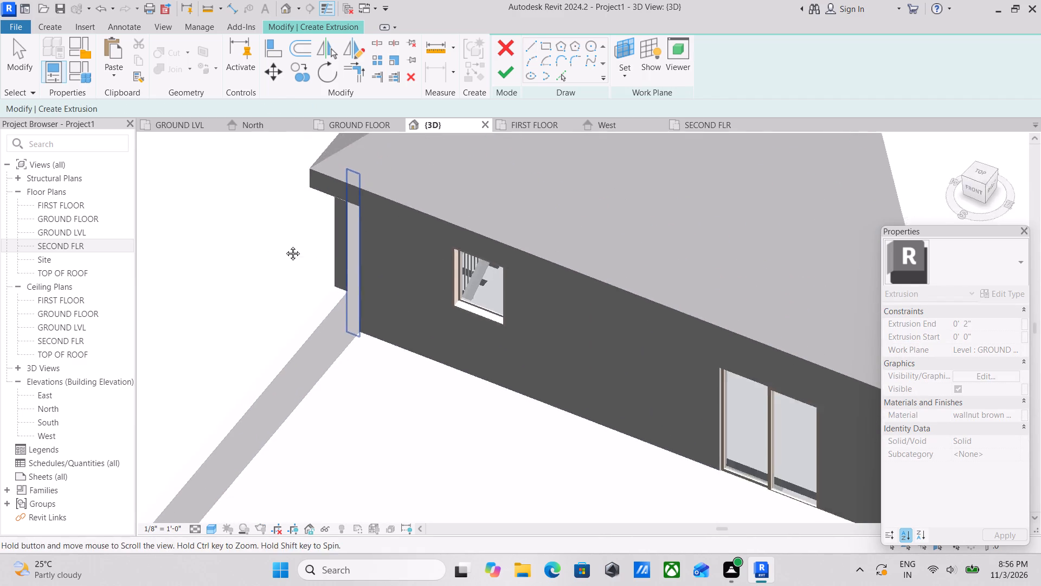
middle_click_drag(285, 245, 69, 203)
middle_click_drag(321, 296, 255, 263)
scroll(314, 324, "down", 3)
scroll(311, 374, "down", 1)
middle_click_drag(311, 374, 421, 342)
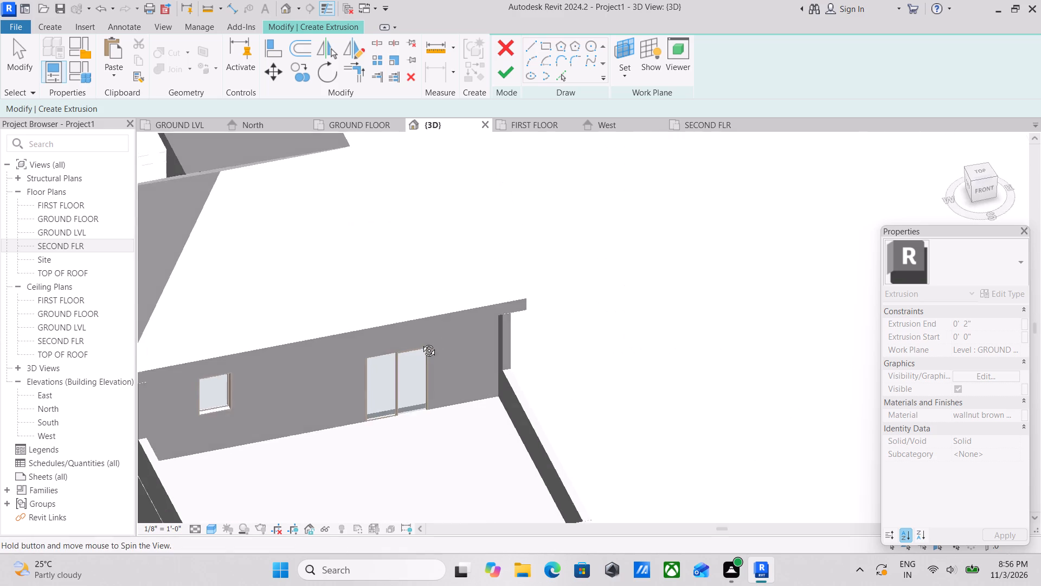
middle_click_drag(421, 342, 421, 342)
scroll(506, 397, "up", 5)
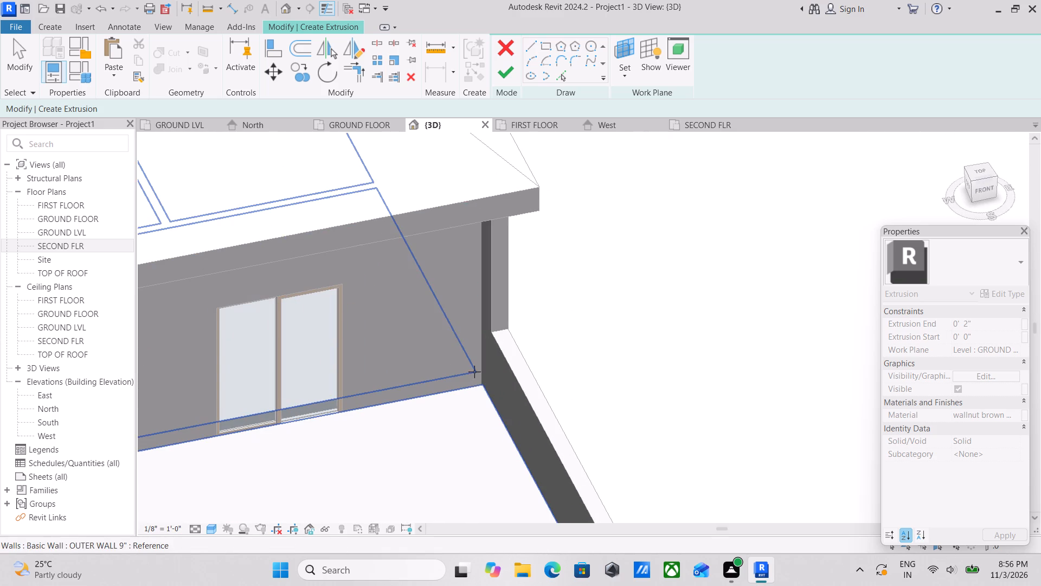
scroll(416, 184, "up", 5)
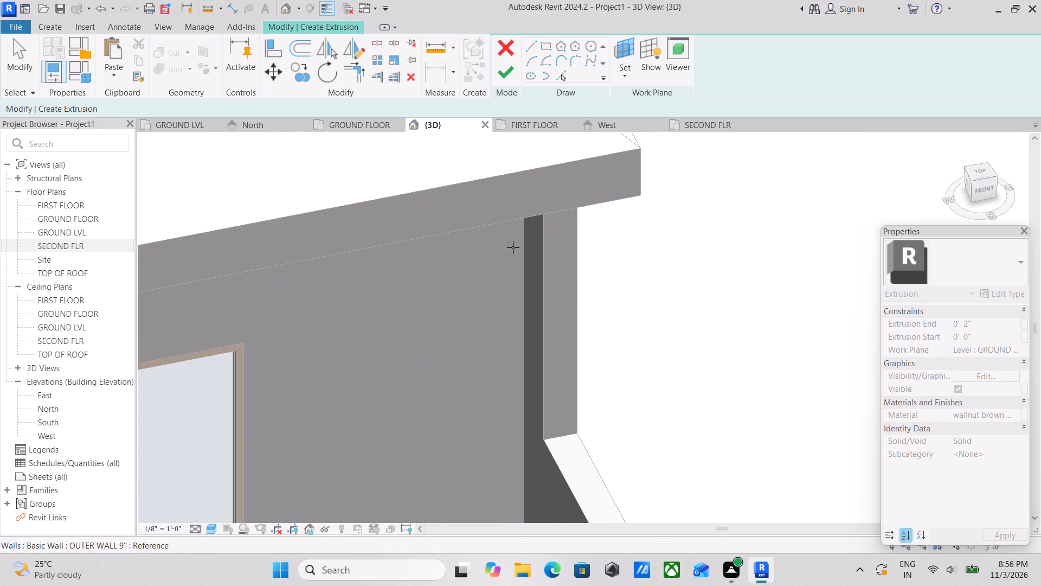
scroll(357, 260, "down", 1)
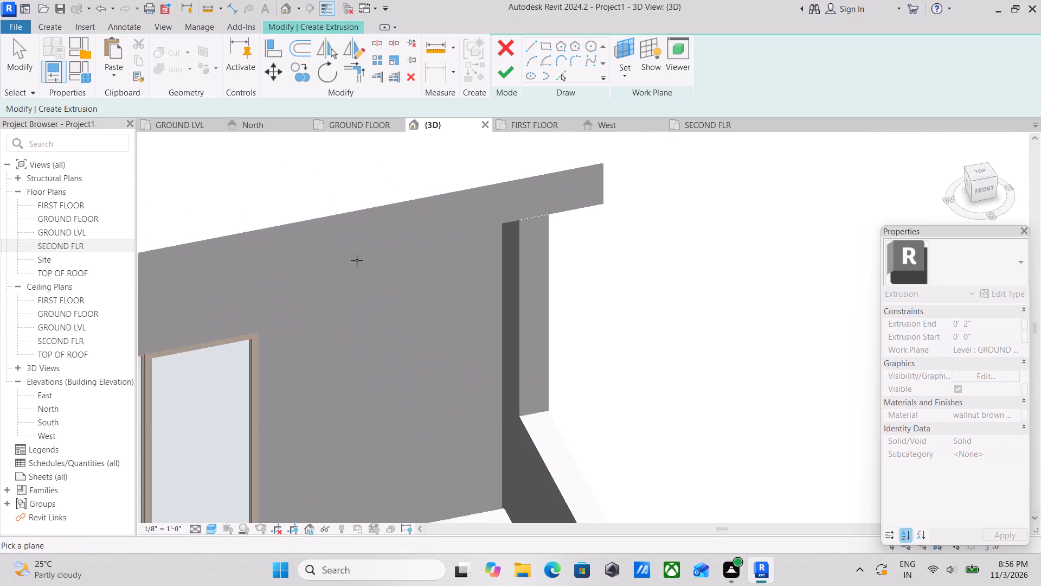
middle_click_drag(361, 260, 618, 241)
middle_click_drag(395, 272, 548, 244)
scroll(337, 318, "down", 3)
middle_click_drag(375, 296, 584, 253)
middle_click_drag(342, 320, 517, 275)
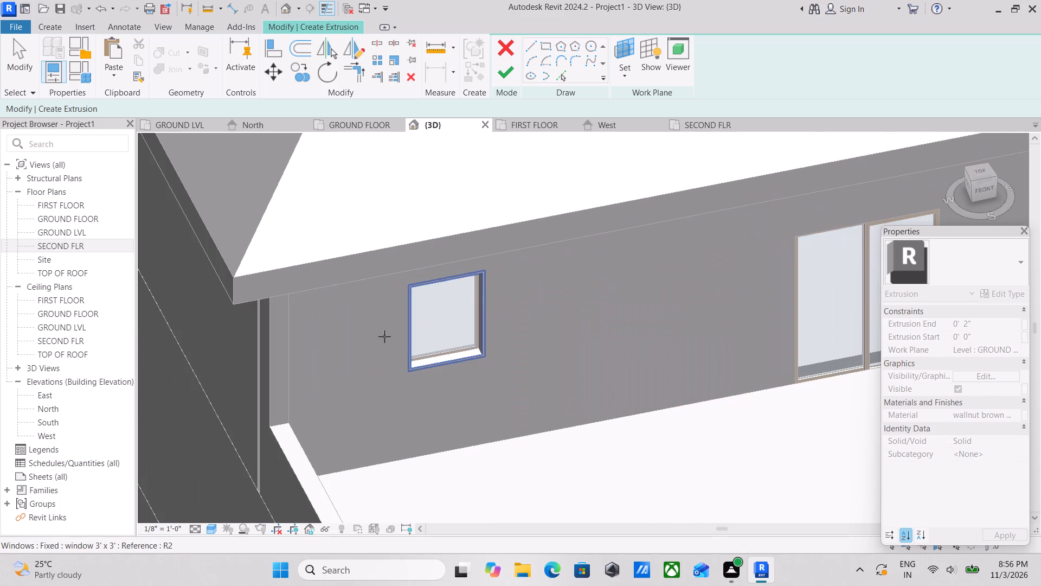
scroll(326, 343, "up", 1)
middle_click_drag(397, 384, 384, 325)
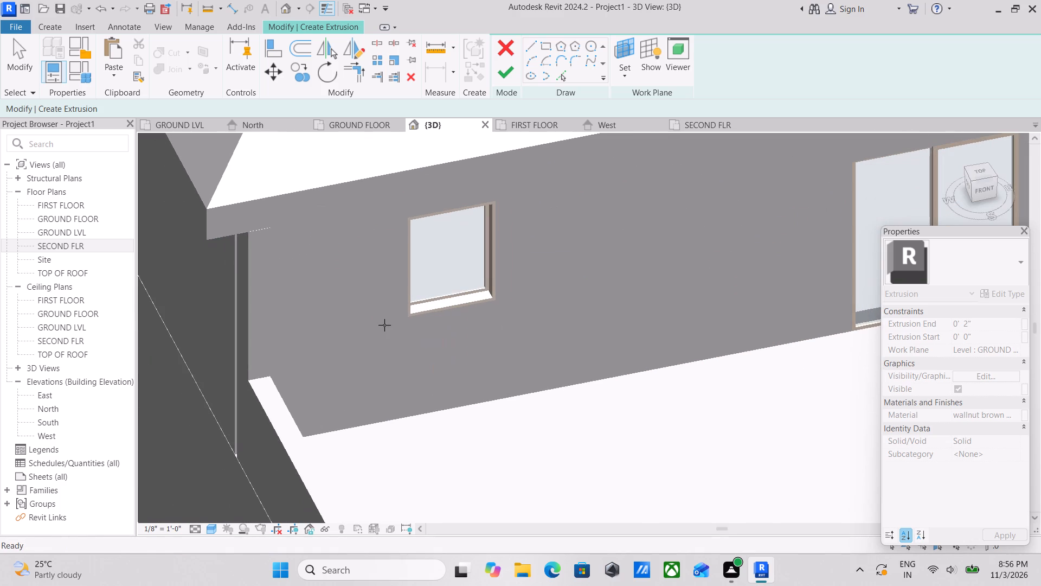
middle_click_drag(388, 402, 79, 407)
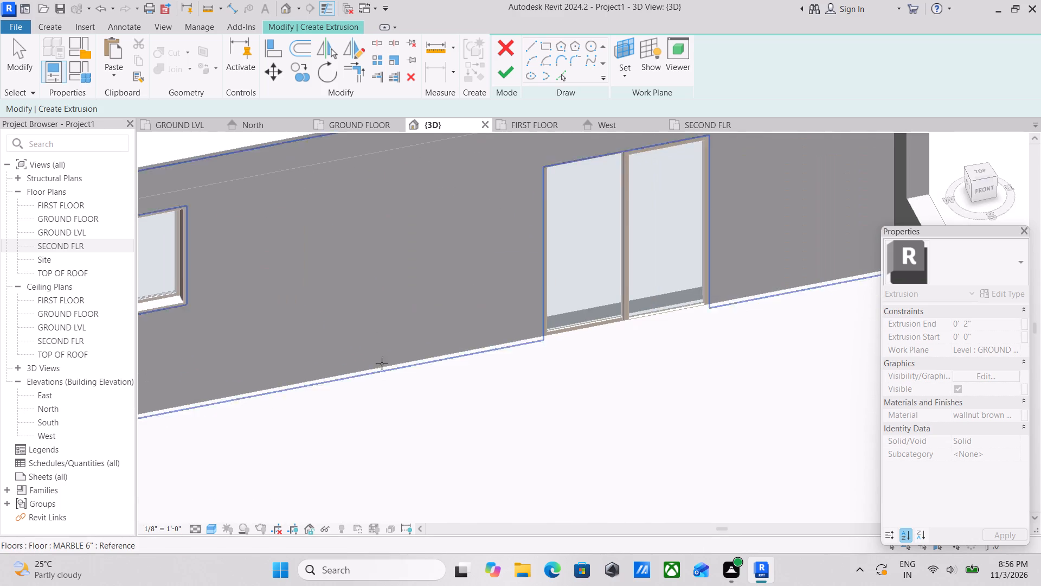
scroll(384, 287, "up", 1)
scroll(528, 254, "down", 1)
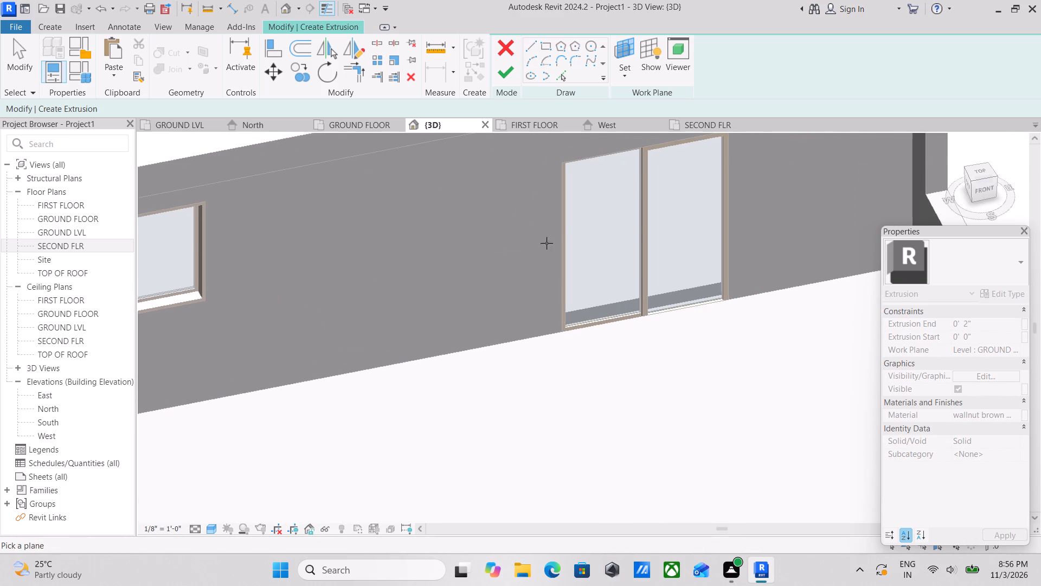
scroll(552, 224, "down", 1)
middle_click_drag(552, 223, 531, 269)
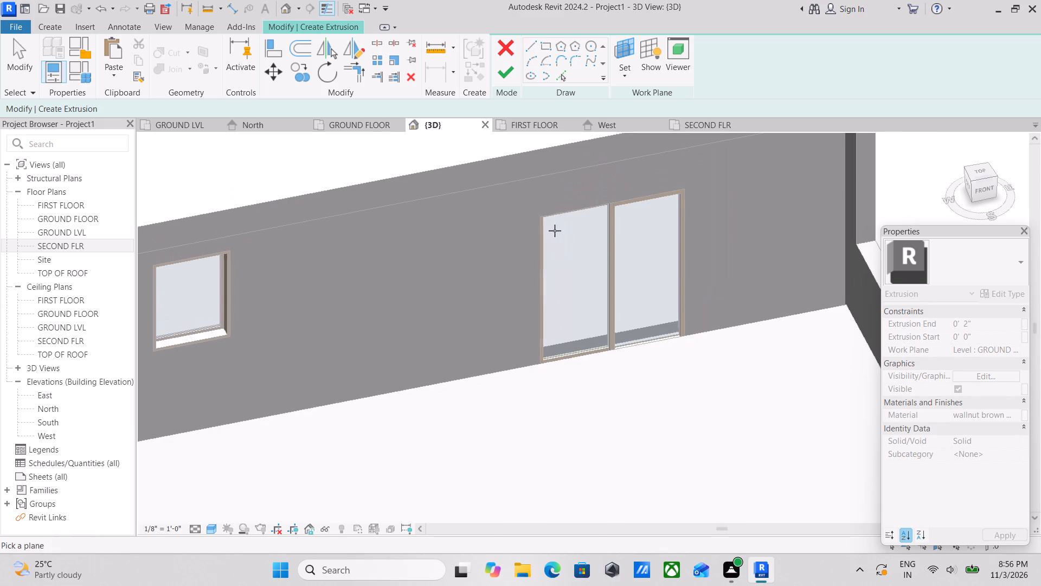
left_click(558, 212)
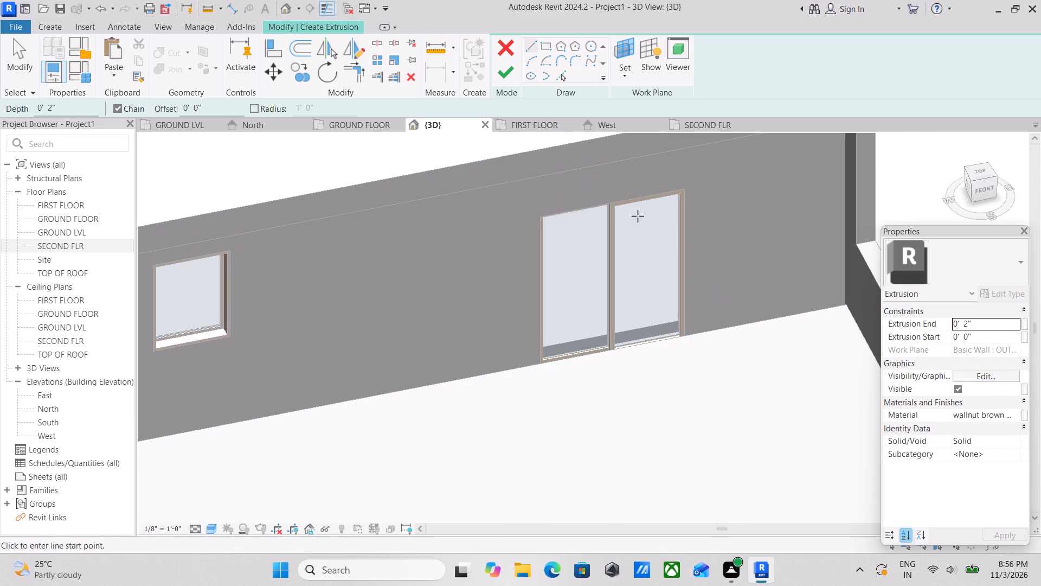
Sketch a rectangle about 33'-4 1/2" wide and 9'-2" high across the terrace wall, from the eaves to just above the floor.
middle_click_drag(638, 216, 611, 240)
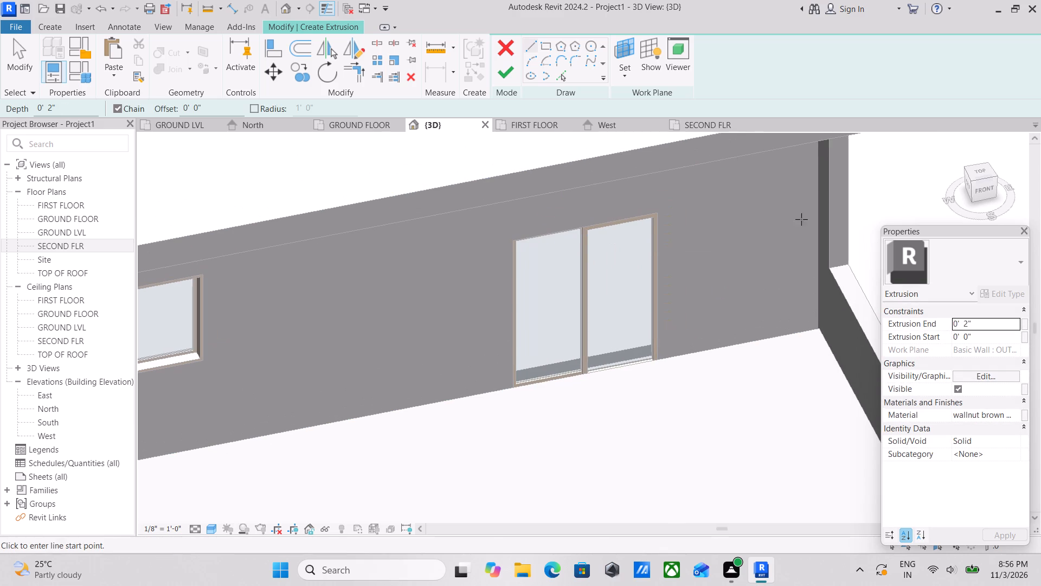
left_click(987, 186)
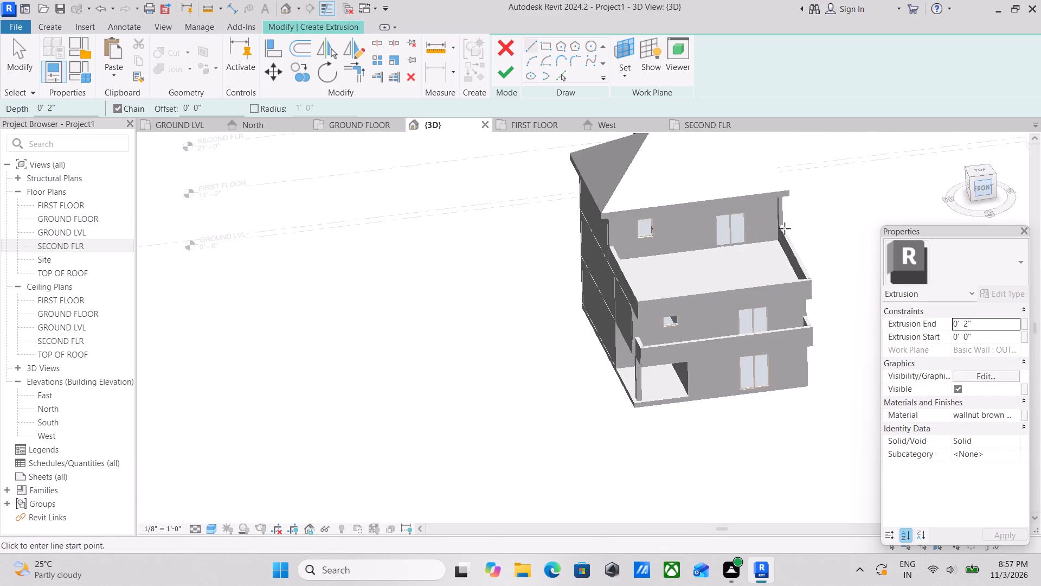
scroll(711, 239, "up", 2)
scroll(591, 315, "up", 10)
middle_click_drag(638, 302, 644, 326)
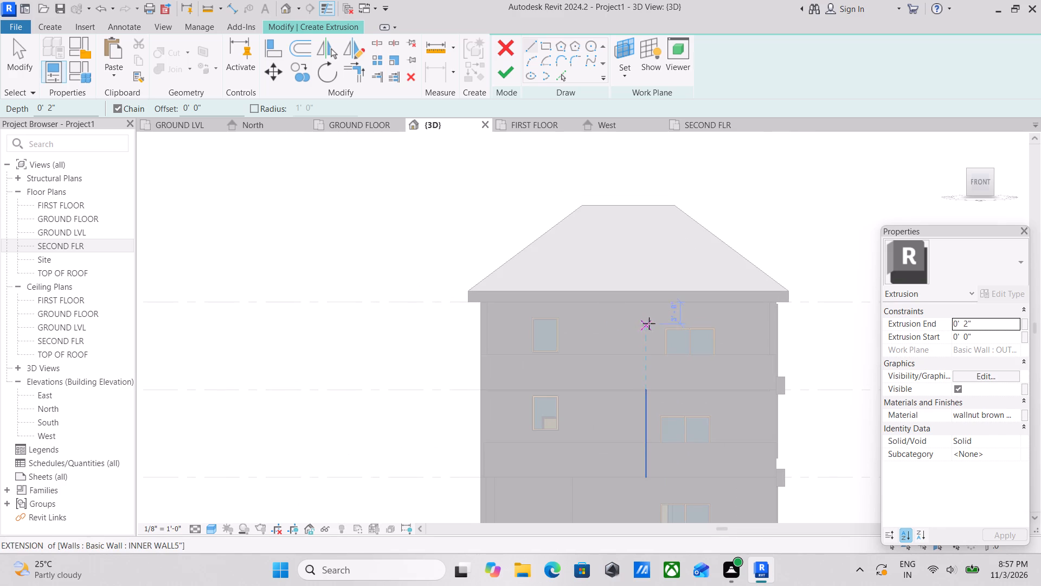
middle_click_drag(655, 322, 671, 381, "shift")
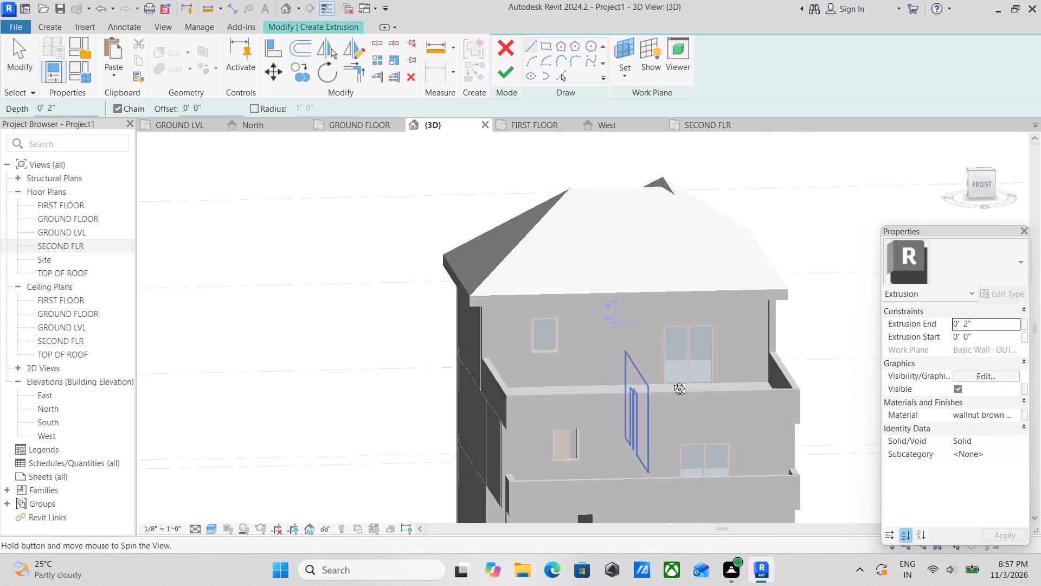
middle_click_drag(671, 381, 676, 403, "shift")
scroll(694, 324, "up", 6)
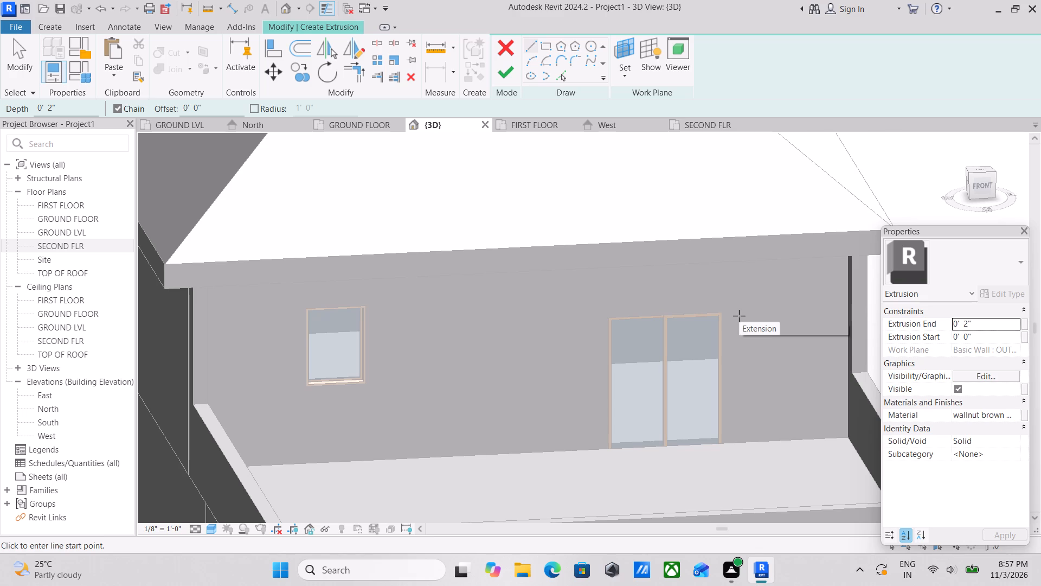
scroll(469, 334, "up", 1)
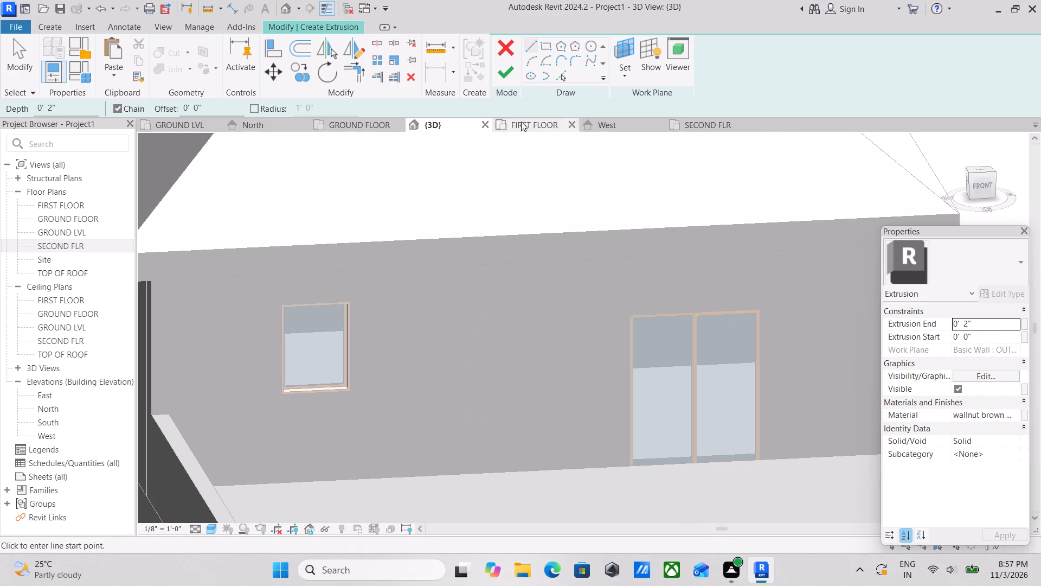
left_click(544, 47)
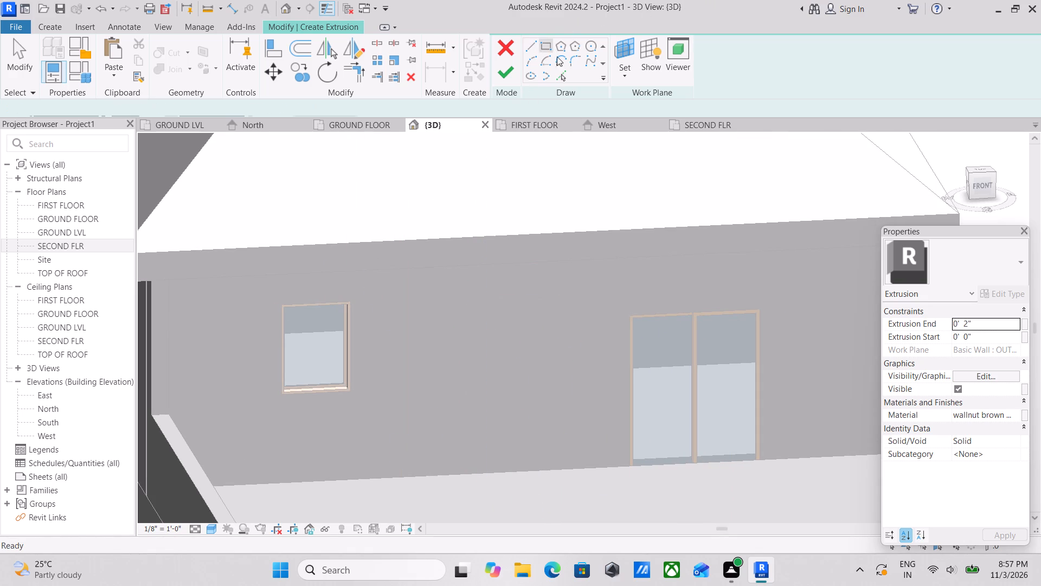
middle_click_drag(547, 318, 491, 291)
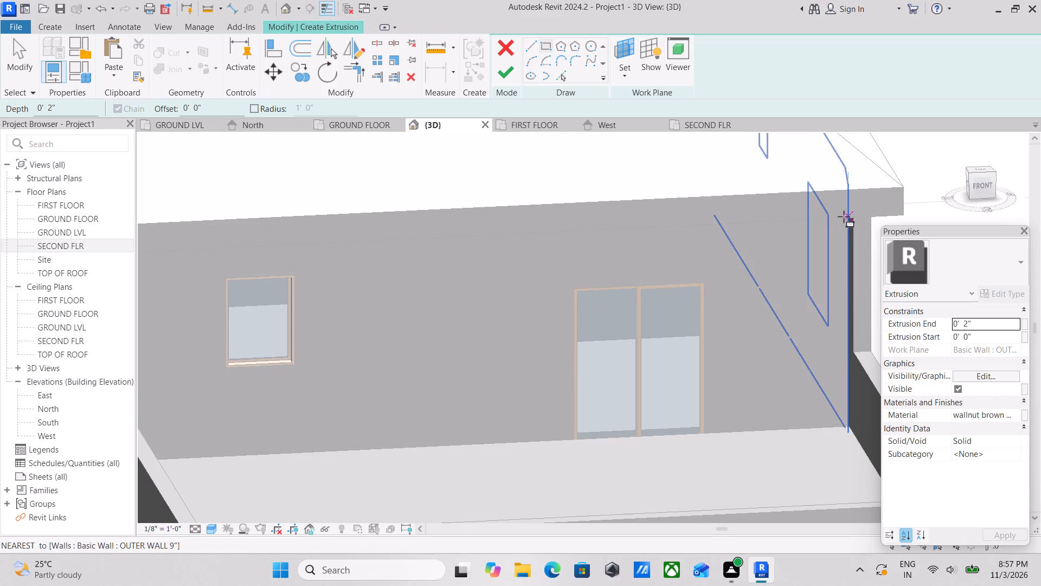
scroll(849, 230, "up", 6)
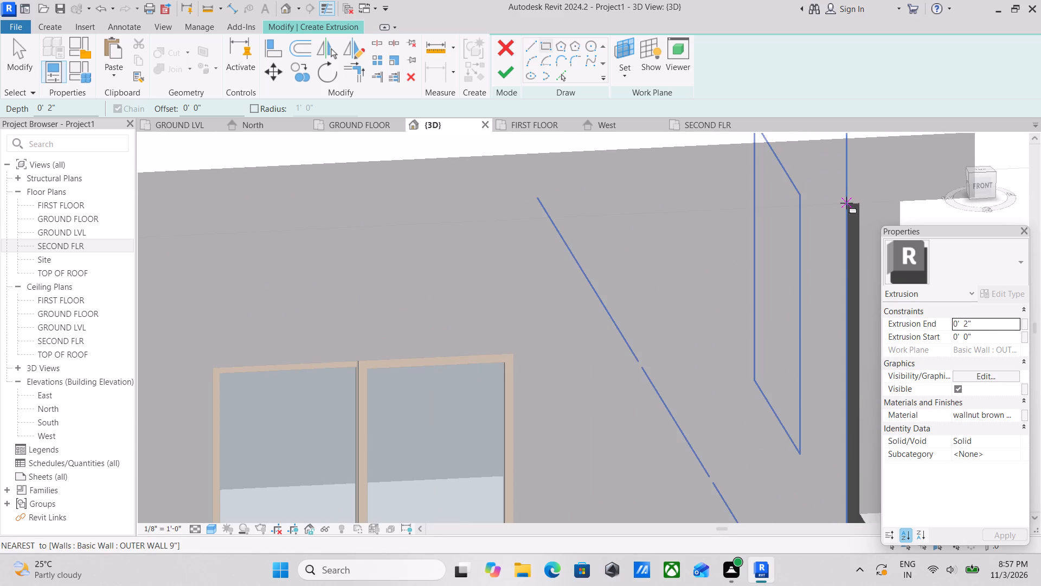
left_click(846, 203)
scroll(703, 260, "down", 1)
scroll(598, 339, "down", 1)
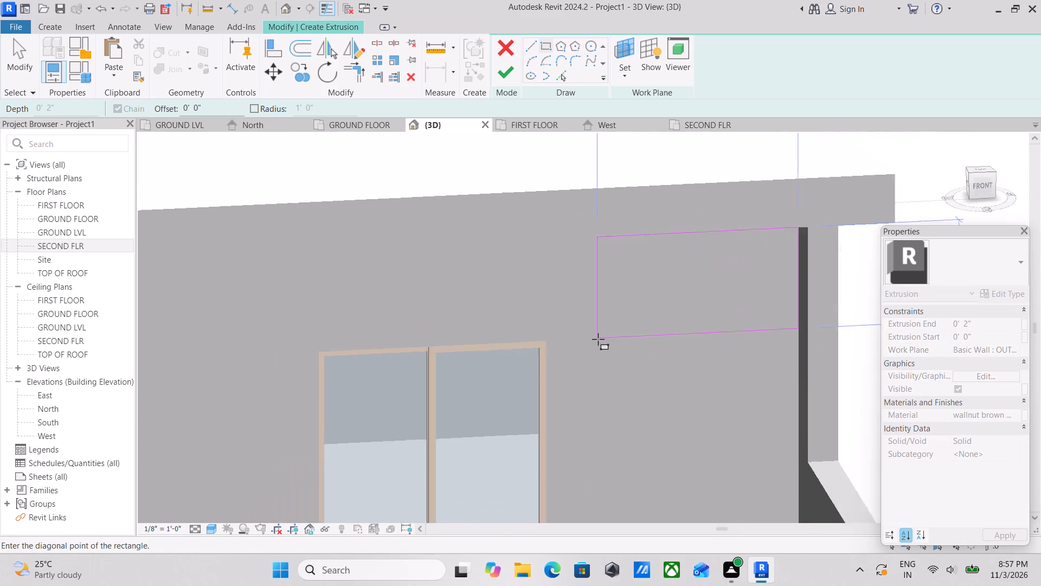
scroll(598, 339, "down", 1)
middle_click_drag(598, 339, 654, 182)
middle_click_drag(447, 375, 693, 292)
middle_click_drag(453, 310, 618, 288)
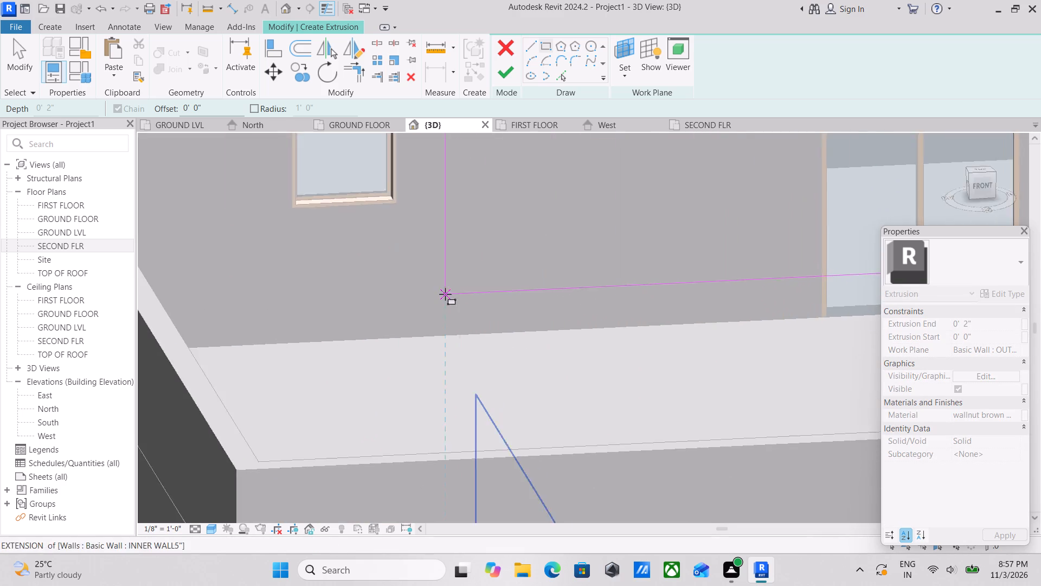
scroll(445, 294, "down", 2)
middle_click_drag(445, 294, 469, 294)
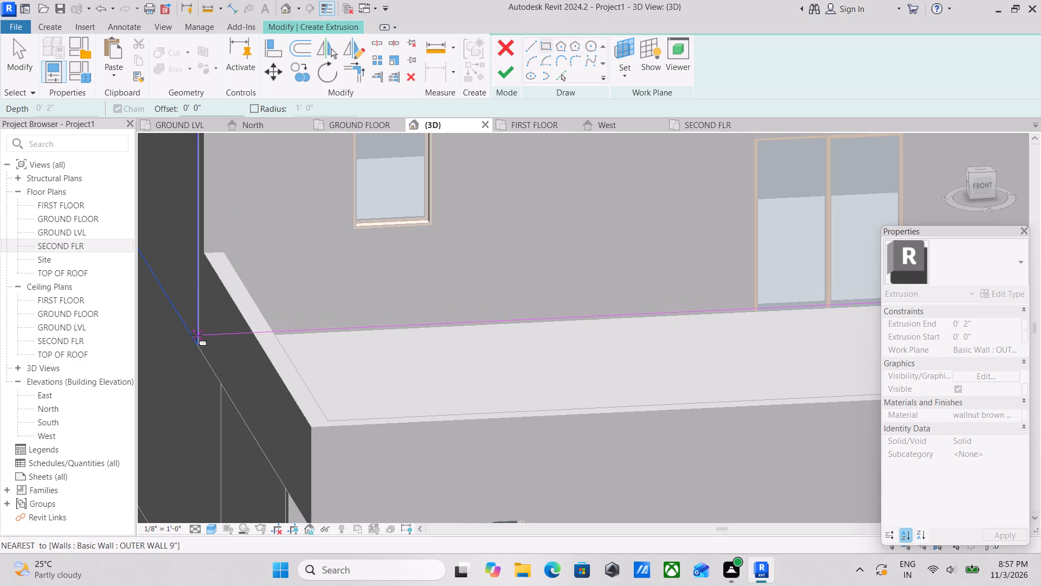
left_click(196, 335)
Sketch a rectangle about 6'-4 1/2" high around the terrace's double sliding door as a cut-out and finish the 2" deep solid extrusion.
scroll(420, 278, "down", 2)
middle_click_drag(421, 278, 363, 344)
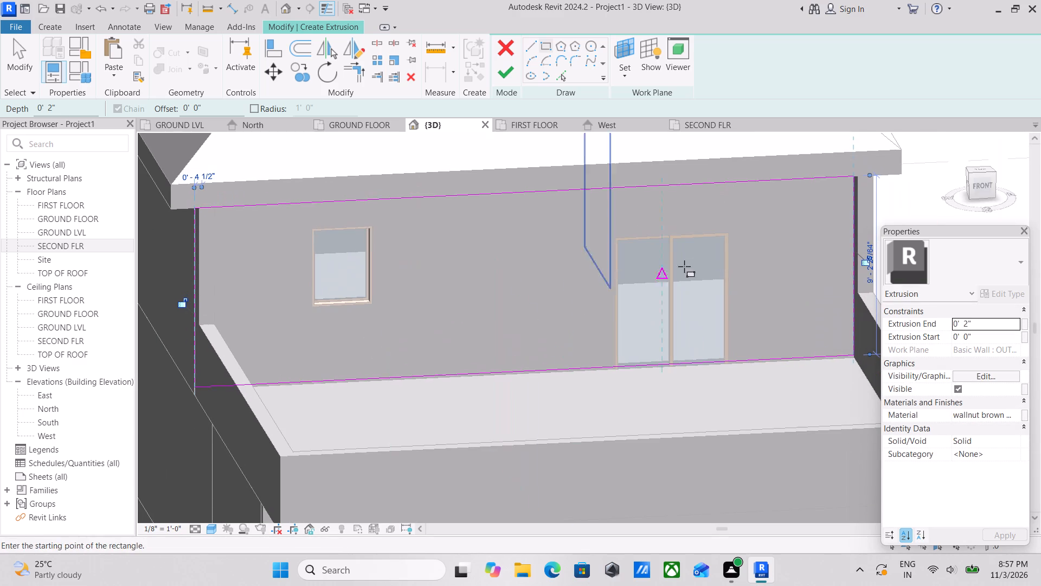
left_click(988, 183)
scroll(480, 321, "up", 3)
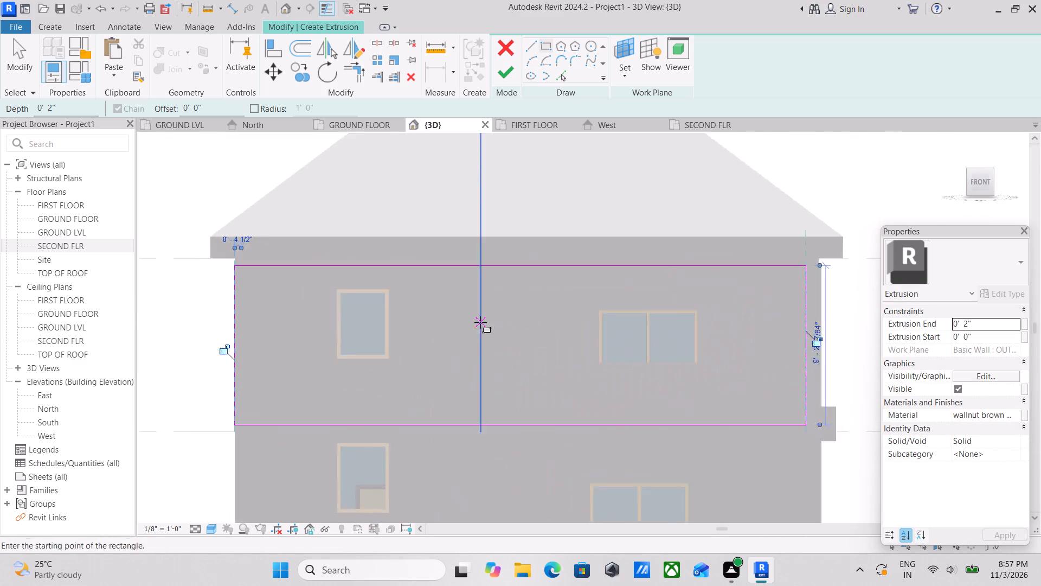
scroll(480, 322, "up", 1)
scroll(588, 326, "up", 1)
middle_click_drag(602, 300, 540, 293)
scroll(571, 299, "down", 2)
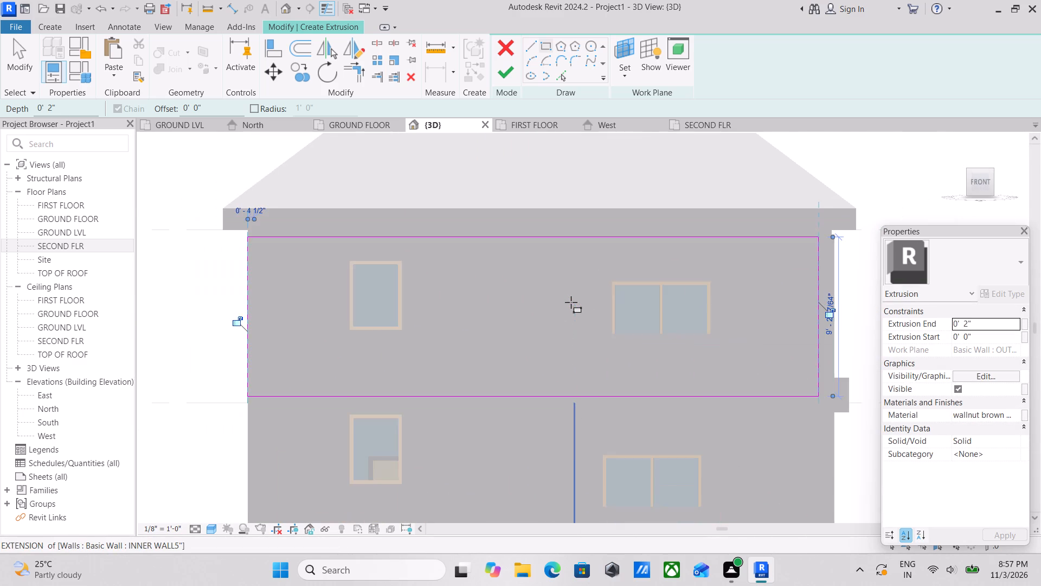
scroll(571, 304, "down", 1)
middle_click_drag(564, 304, 612, 436)
scroll(608, 355, "up", 3)
middle_click_drag(503, 362, 534, 359)
middle_click_drag(645, 313, 594, 358)
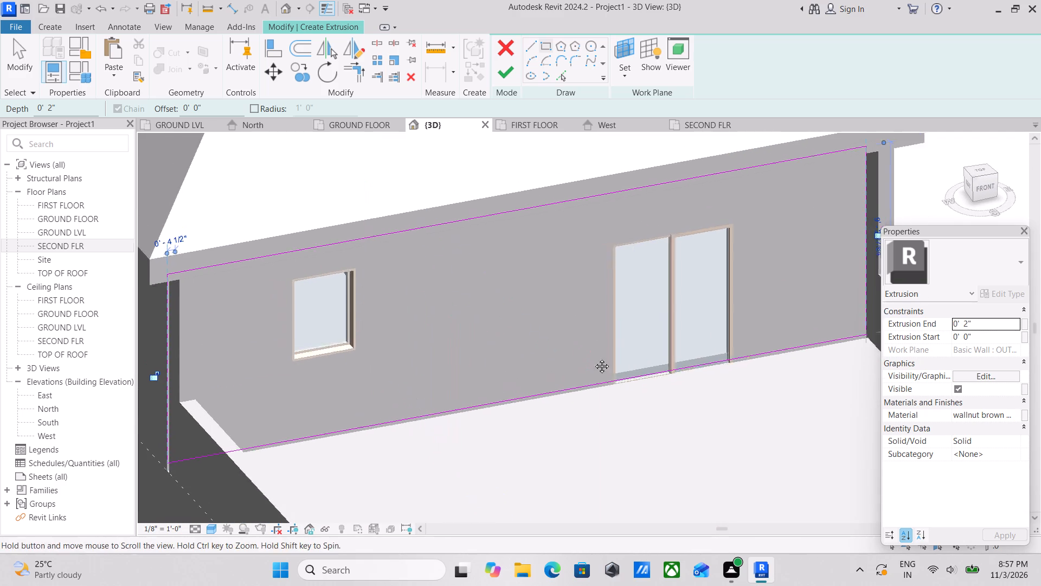
middle_click_drag(594, 358, 538, 387)
scroll(538, 387, "up", 1)
scroll(560, 261, "up", 6)
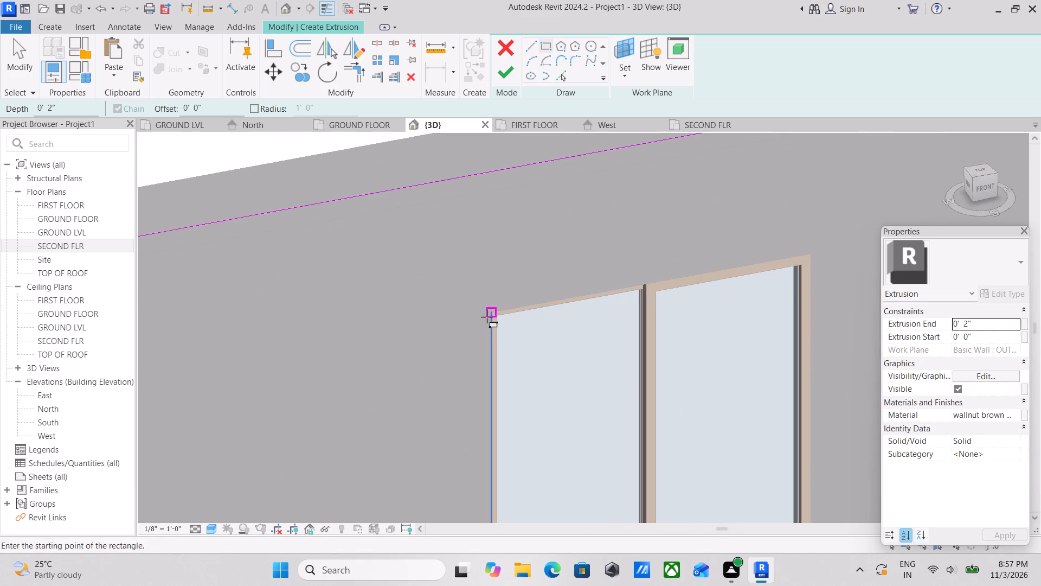
left_click(489, 316)
scroll(556, 362, "down", 1)
middle_click_drag(556, 362, 500, 146)
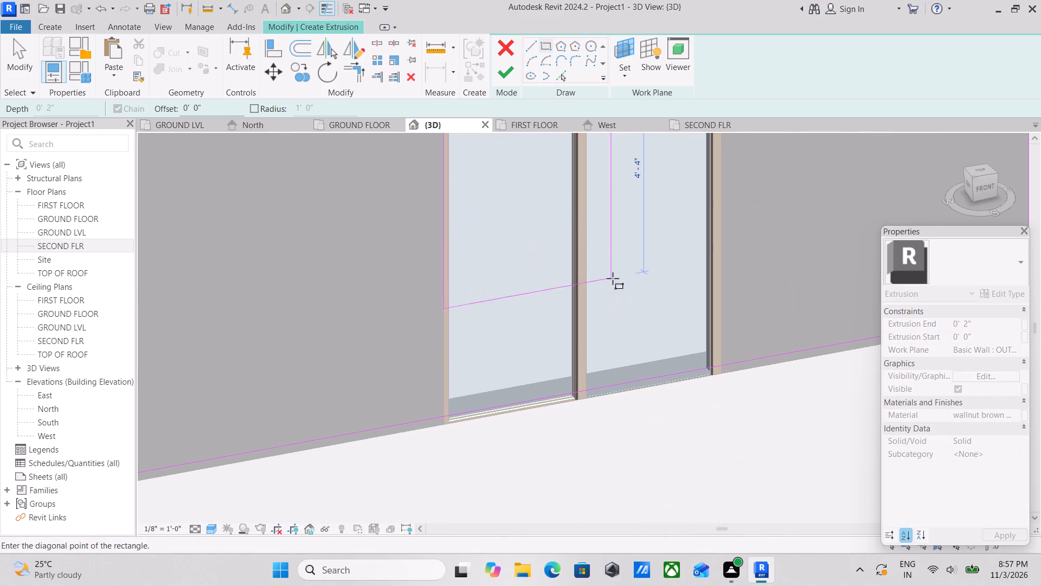
left_click(718, 355)
scroll(621, 299, "down", 1)
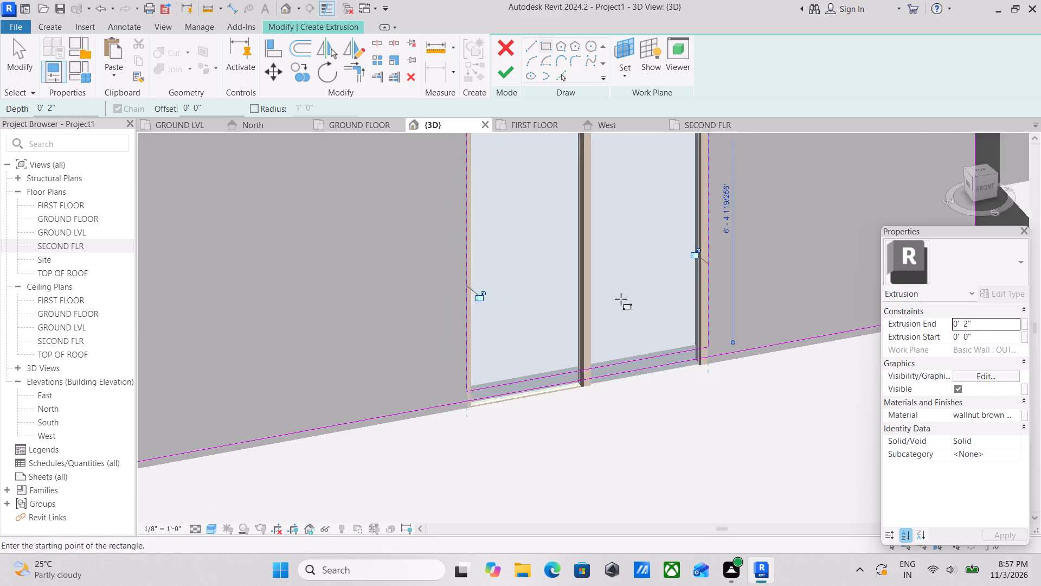
scroll(621, 299, "down", 1)
middle_click_drag(621, 299, 619, 309)
left_click(506, 72)
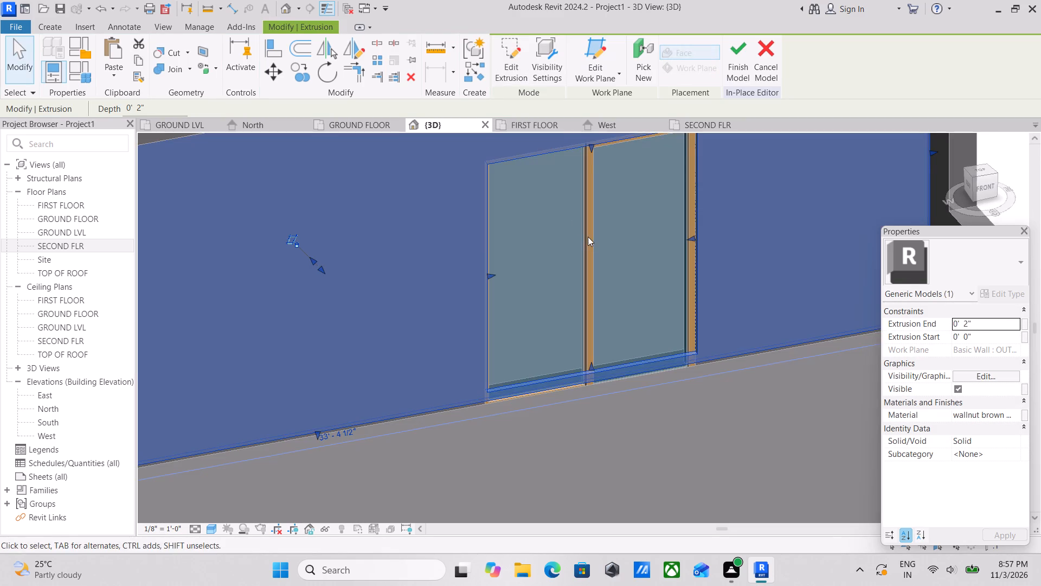
Finish the in-place model of the upper terrace's front wall panel.
scroll(588, 239, "down", 1)
middle_click_drag(588, 239, 580, 269)
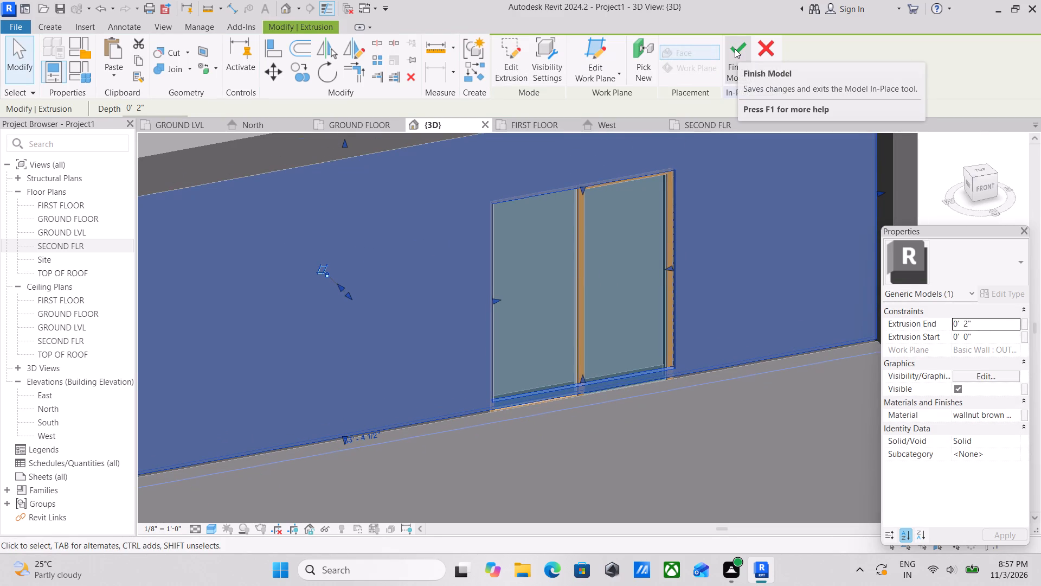
left_click(735, 49)
scroll(693, 181, "down", 3)
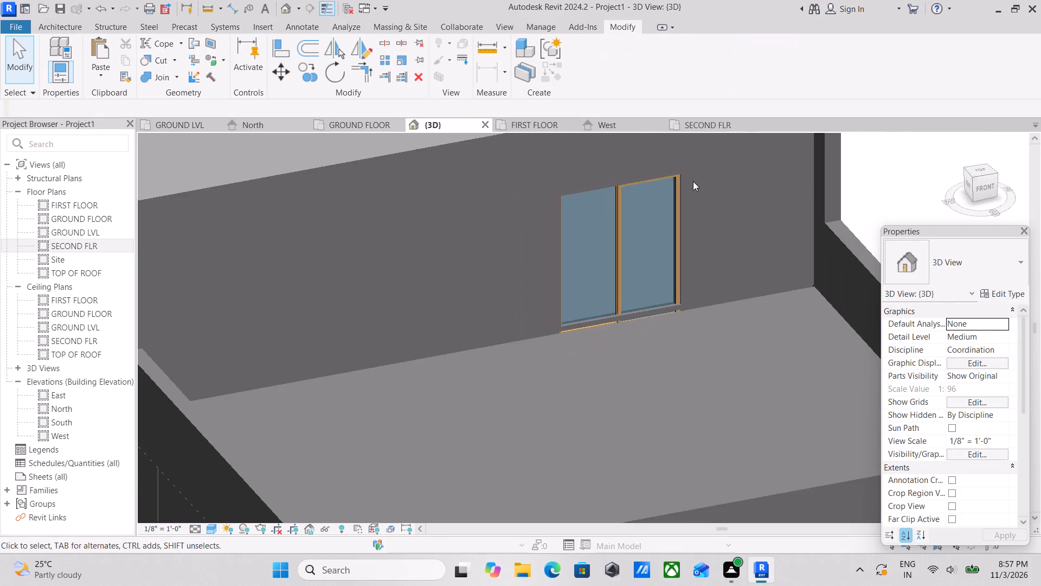
scroll(690, 187, "down", 2)
key("Escape")
Reopen the upper terrace's front wall panel for in-place editing and open its extrusion sketch.
scroll(665, 208, "down", 2)
scroll(659, 213, "up", 1)
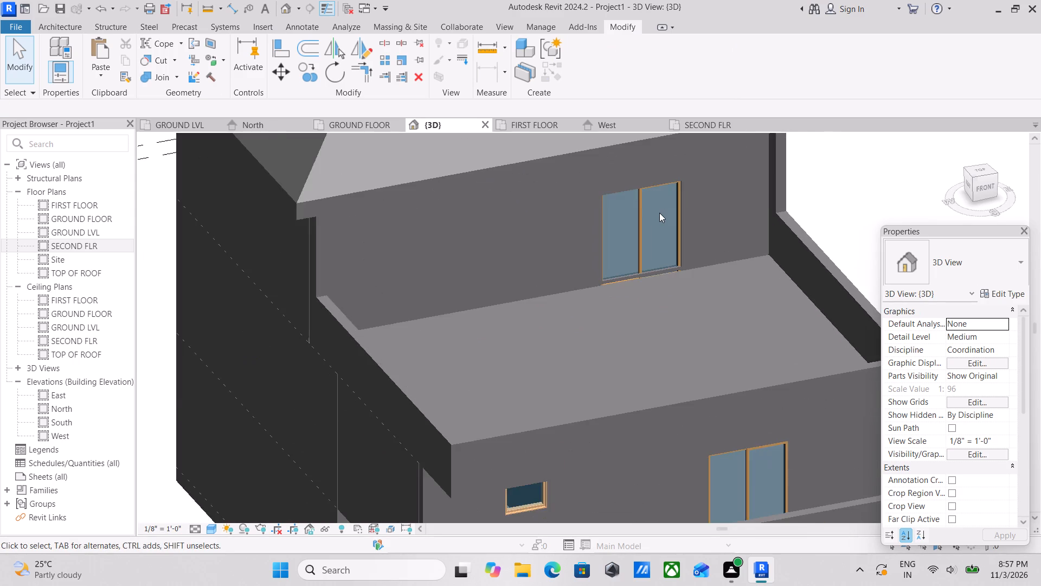
scroll(657, 214, "down", 1)
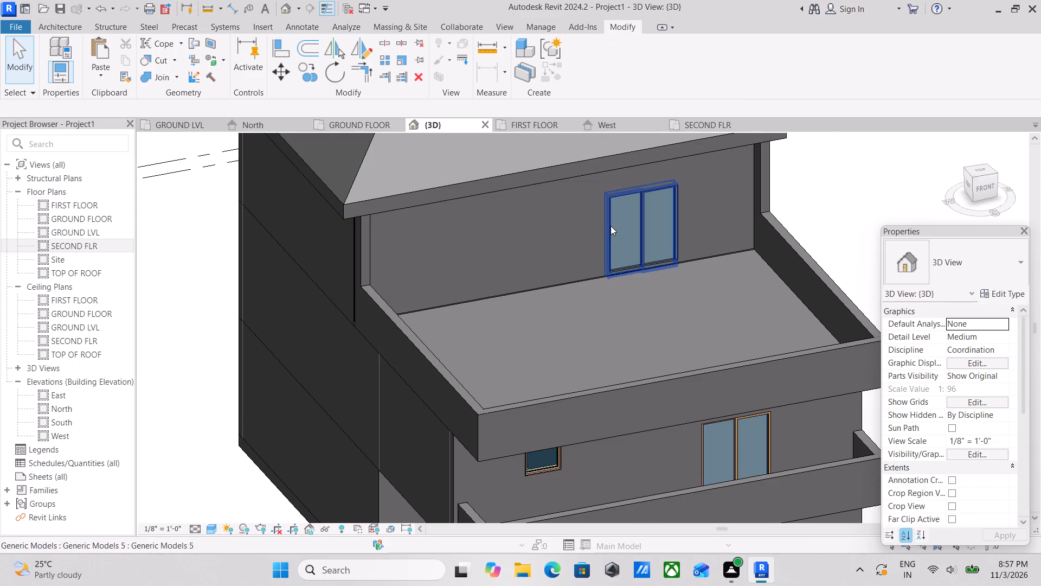
left_click(605, 222)
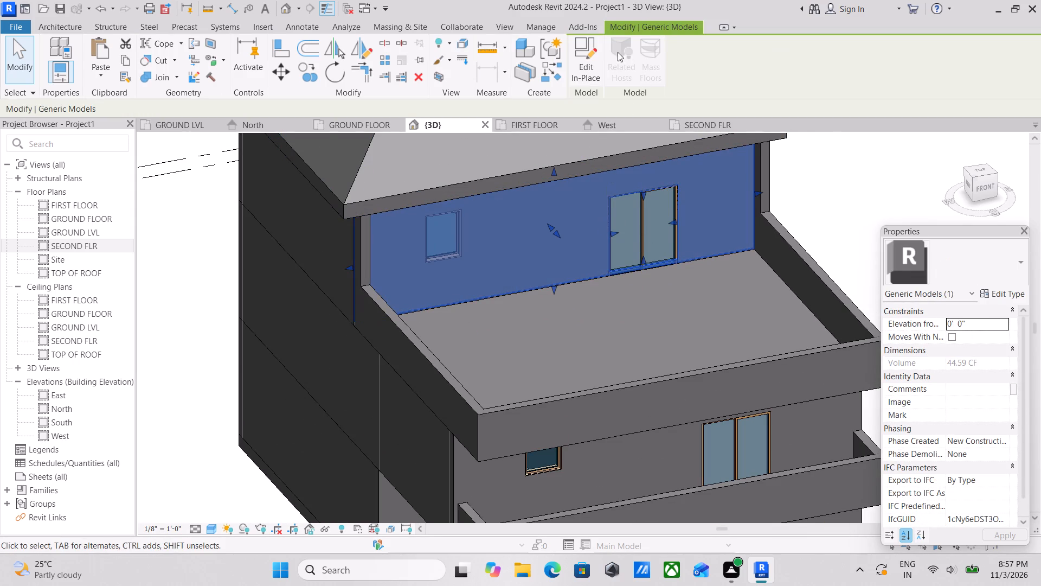
left_click(592, 61)
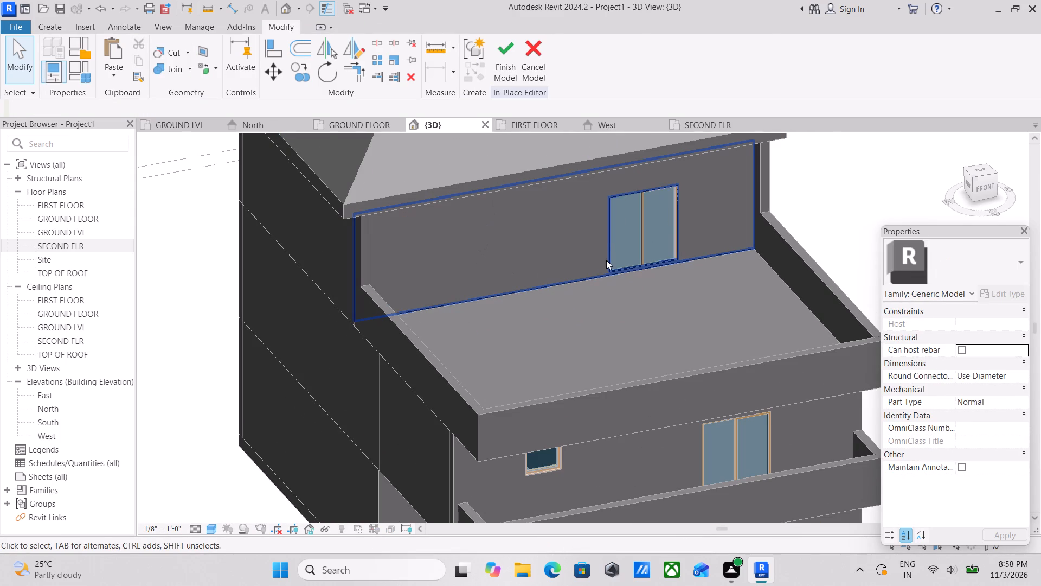
left_click(611, 250)
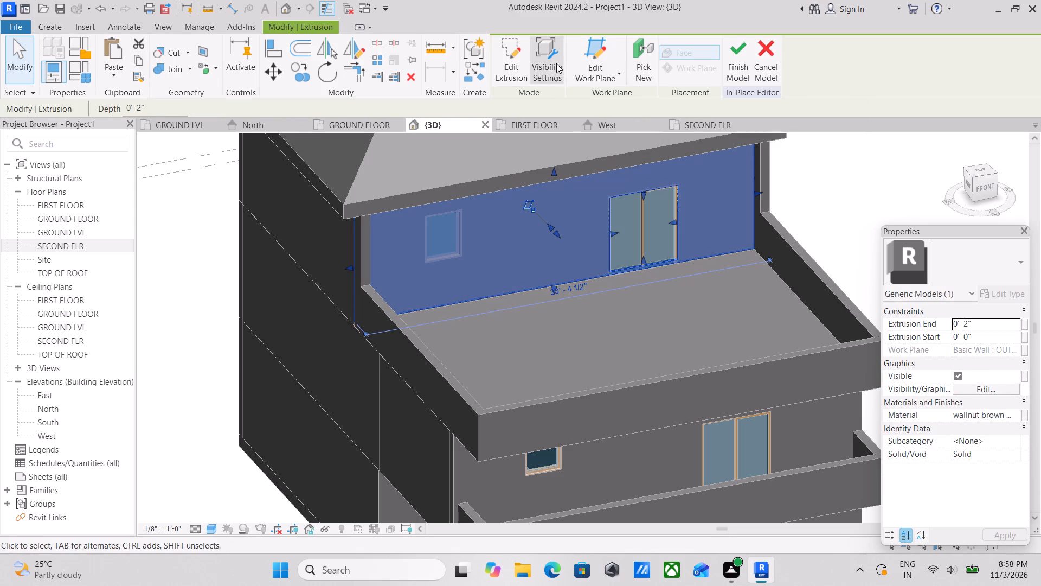
left_click(525, 68)
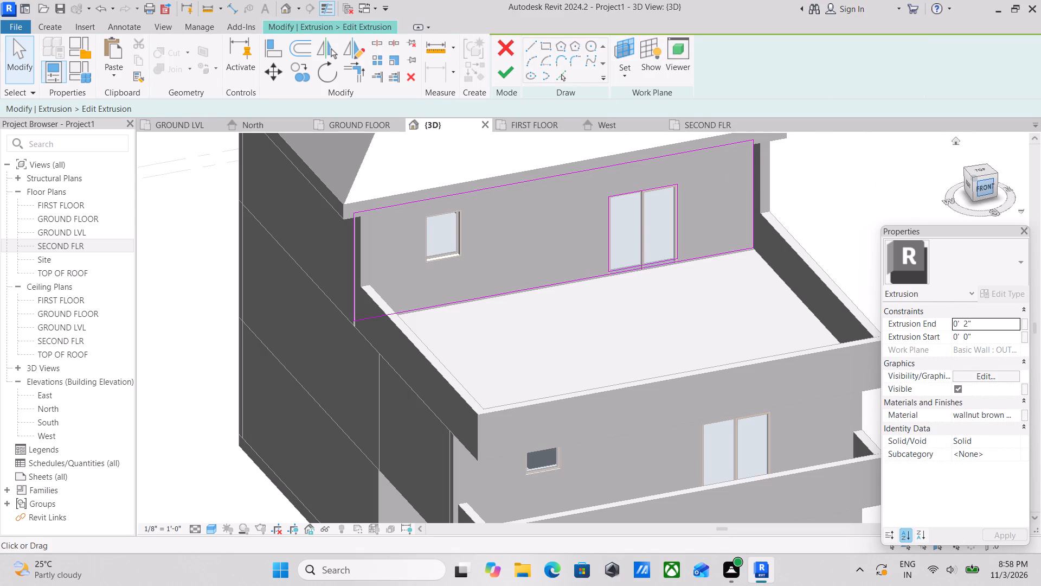
Sketch a 3'-0" by 4'-0" rectangle around the terrace wall's window as a cut-out, then finish the extrusion and the in-place model.
scroll(402, 232, "up", 7)
middle_click_drag(454, 195, 436, 224)
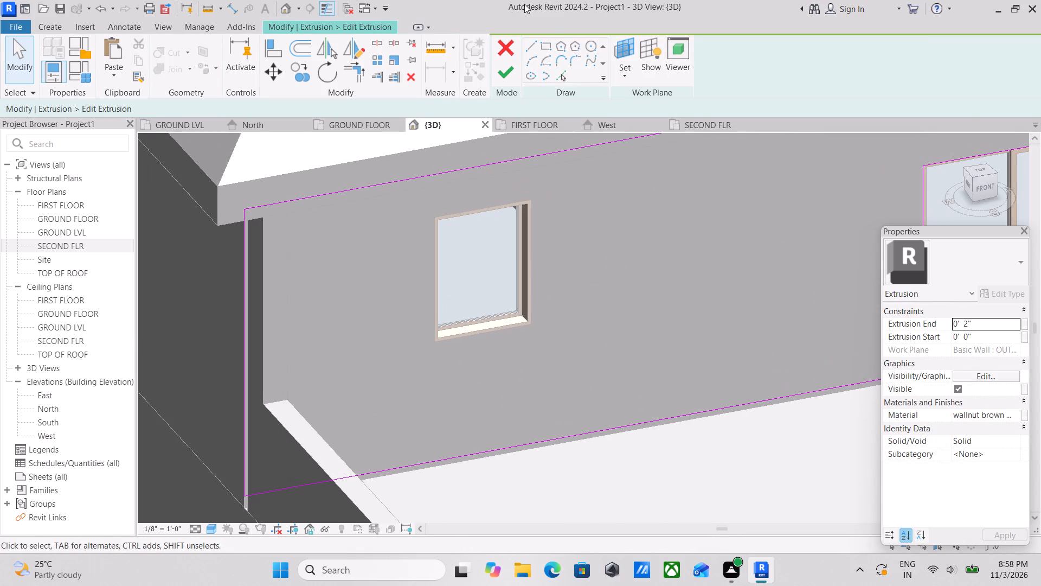
left_click(543, 46)
scroll(454, 213, "up", 4)
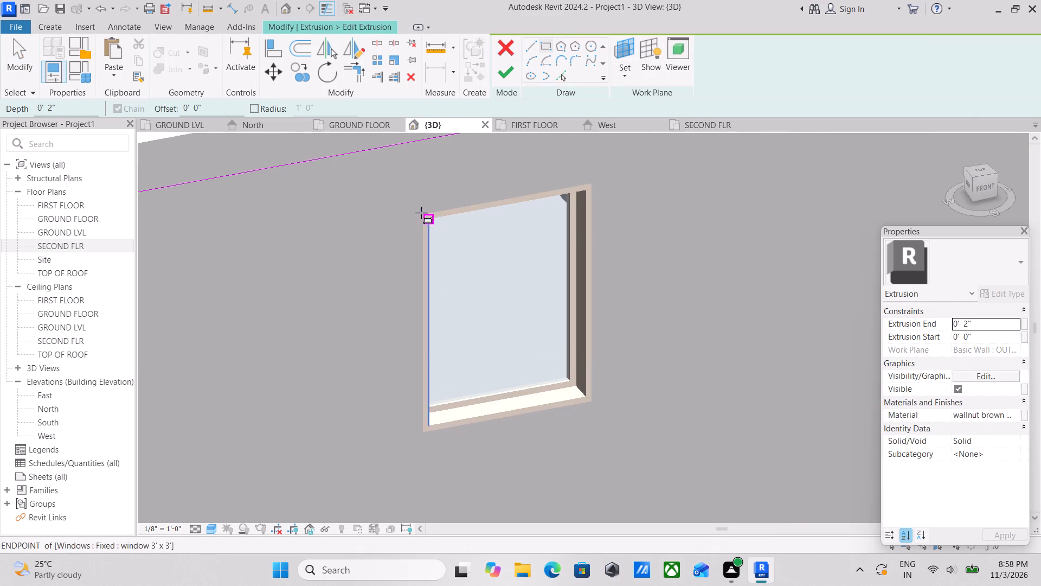
left_click(421, 212)
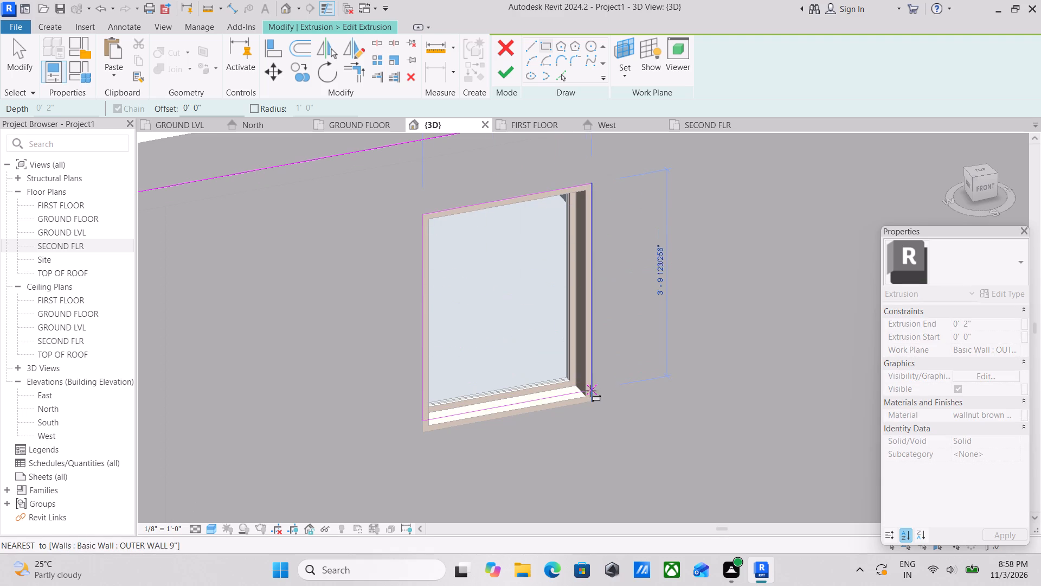
left_click(590, 400)
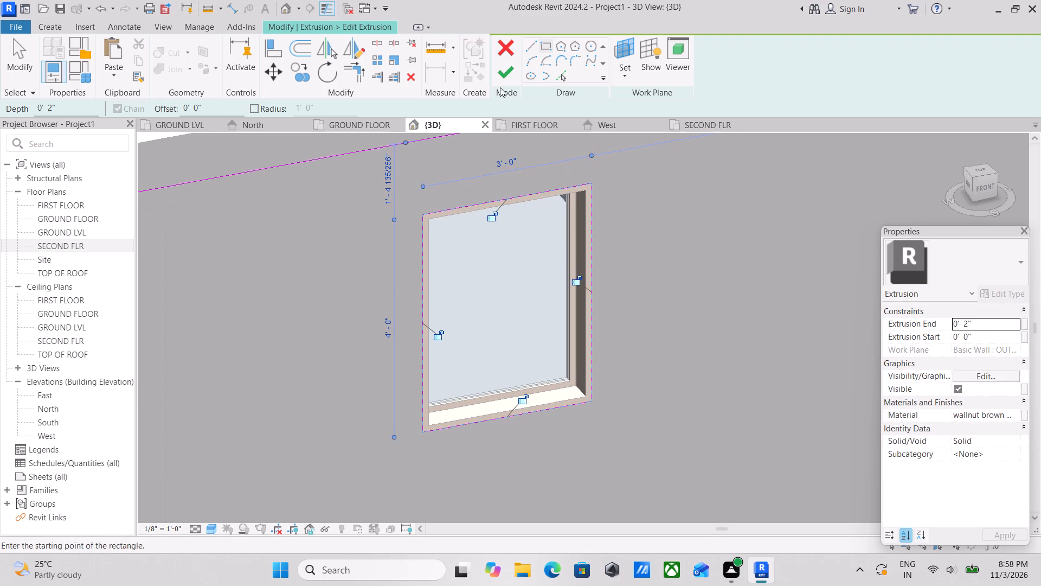
left_click(511, 72)
scroll(580, 243, "down", 4)
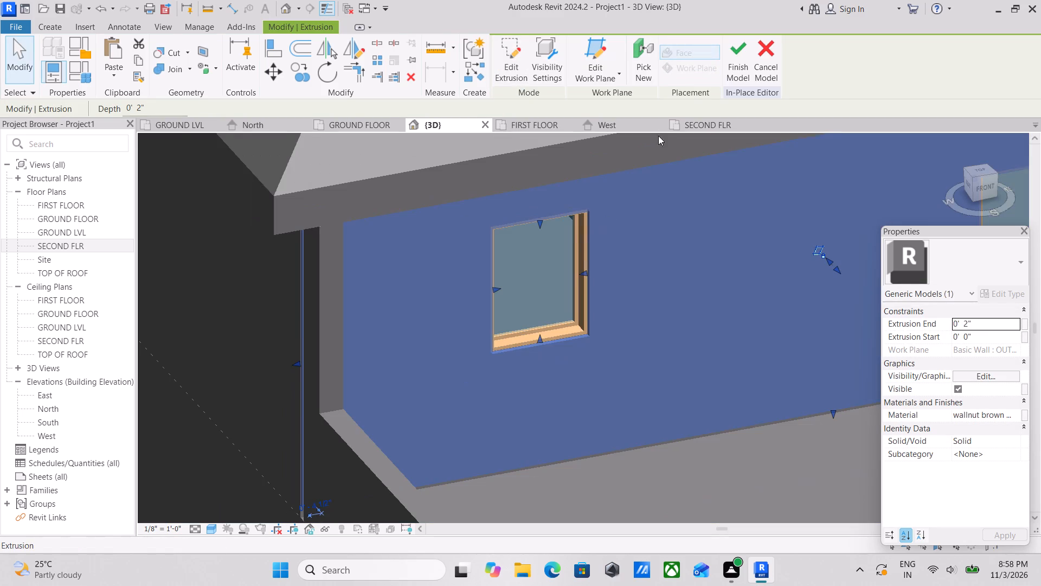
left_click(740, 42)
scroll(674, 202, "down", 5)
key("Escape")
Examine the upper terrace's clad front wall and the balconies below it from several angles.
scroll(673, 212, "down", 3)
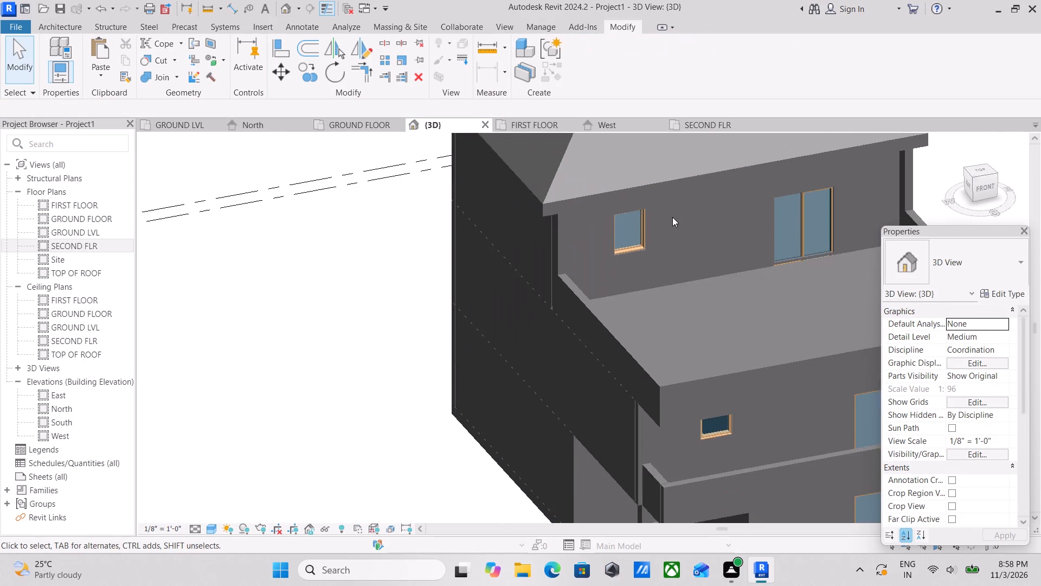
scroll(673, 230, "down", 3)
middle_click_drag(672, 234, 509, 223, "shift")
middle_click_drag(580, 262, 612, 296)
scroll(615, 289, "up", 4)
middle_click_drag(649, 232, 541, 311, "shift")
middle_click_drag(571, 285, 756, 198)
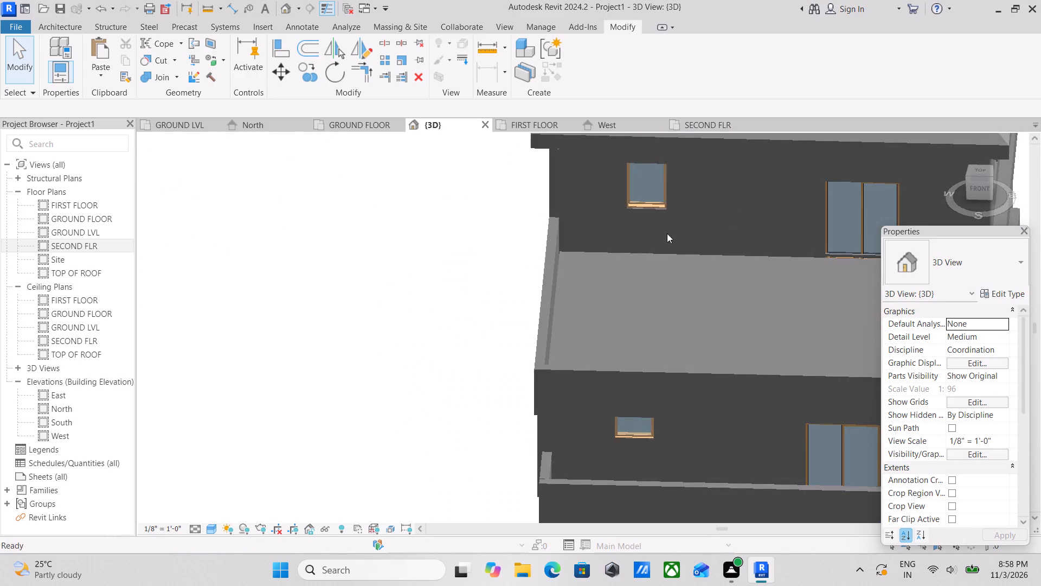
middle_click_drag(667, 233, 479, 252)
middle_click_drag(493, 259, 661, 291, "shift")
middle_click_drag(650, 262, 639, 241)
scroll(640, 245, "up", 3)
middle_click_drag(639, 235, 599, 238, "shift")
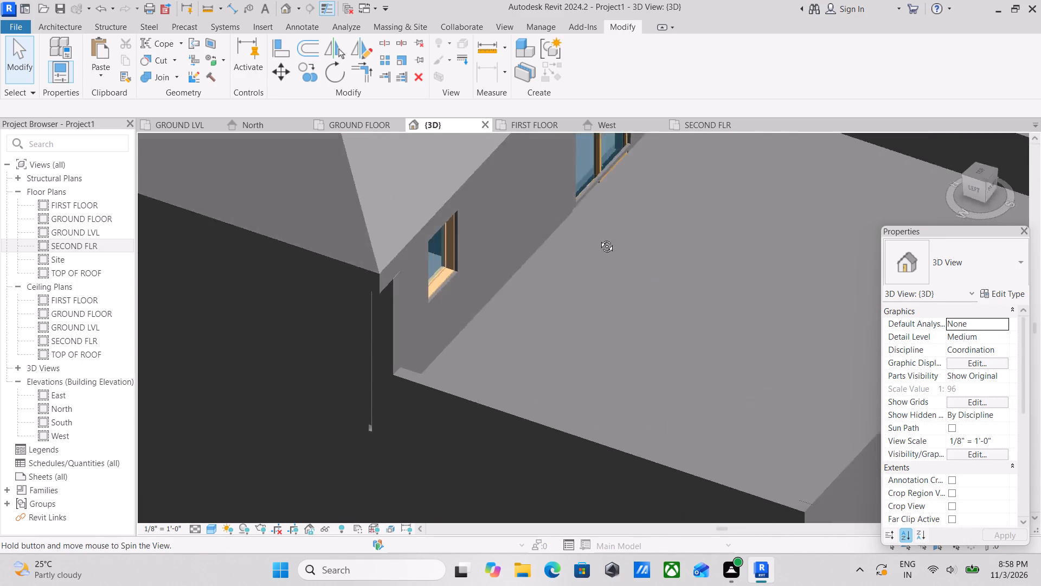
middle_click_drag(599, 238, 548, 180, "shift")
scroll(561, 188, "down", 3)
middle_click_drag(581, 227, 503, 200, "shift")
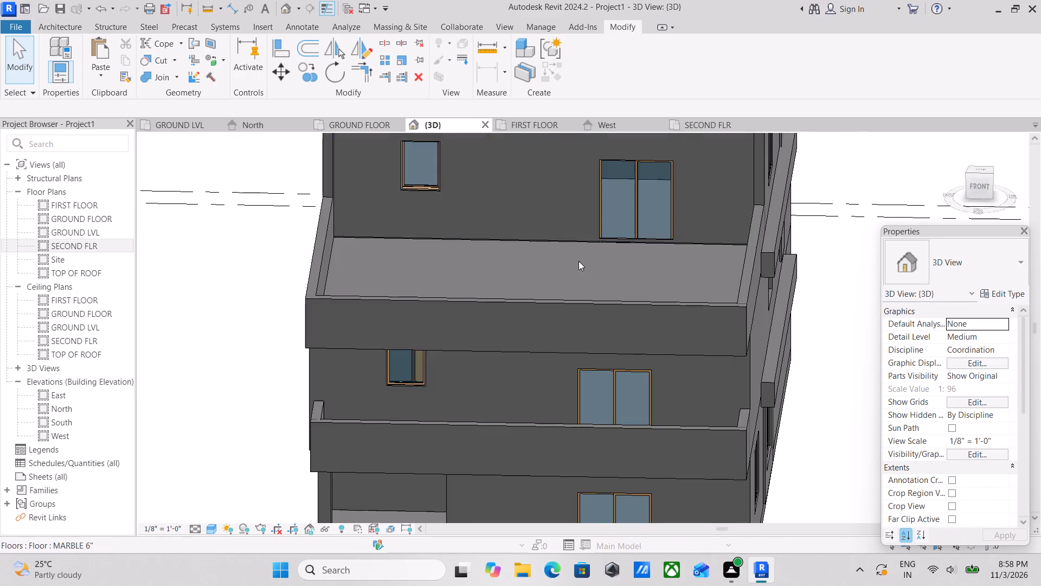
middle_click_drag(579, 261, 561, 211)
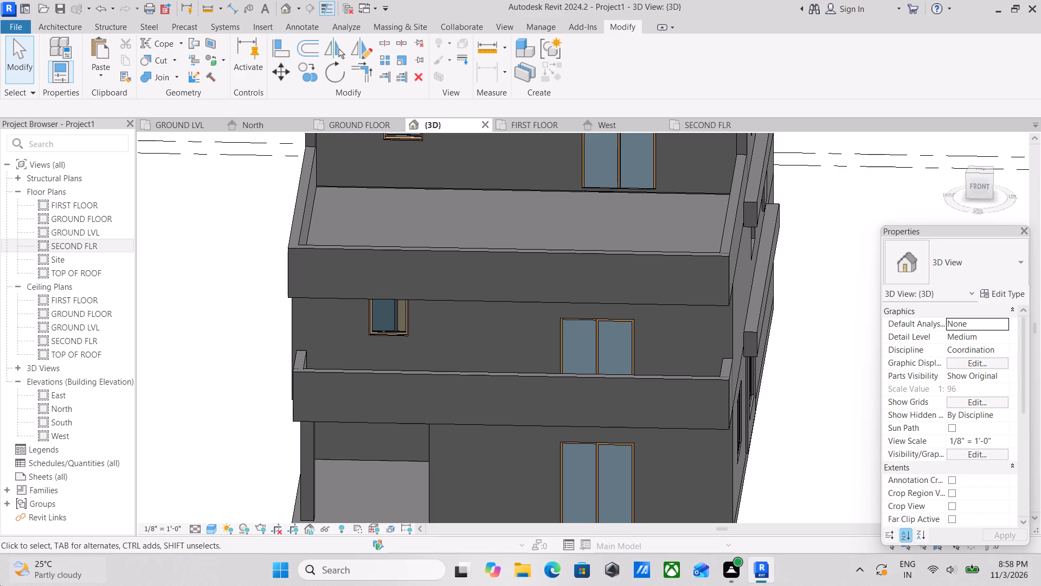
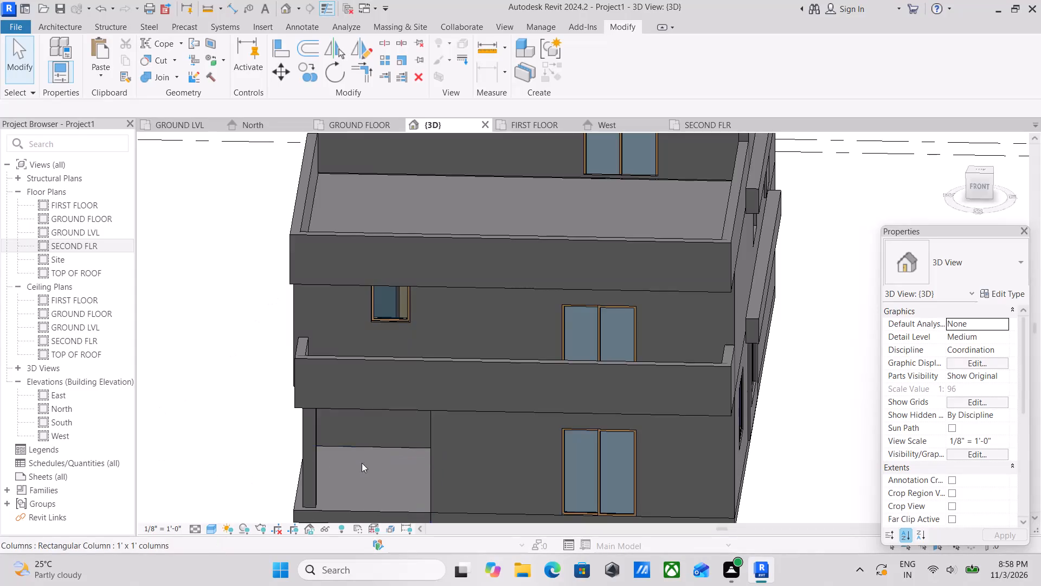
Examine the house's front balconies, side walls and rear facade from several angles.
scroll(381, 451, "up", 2)
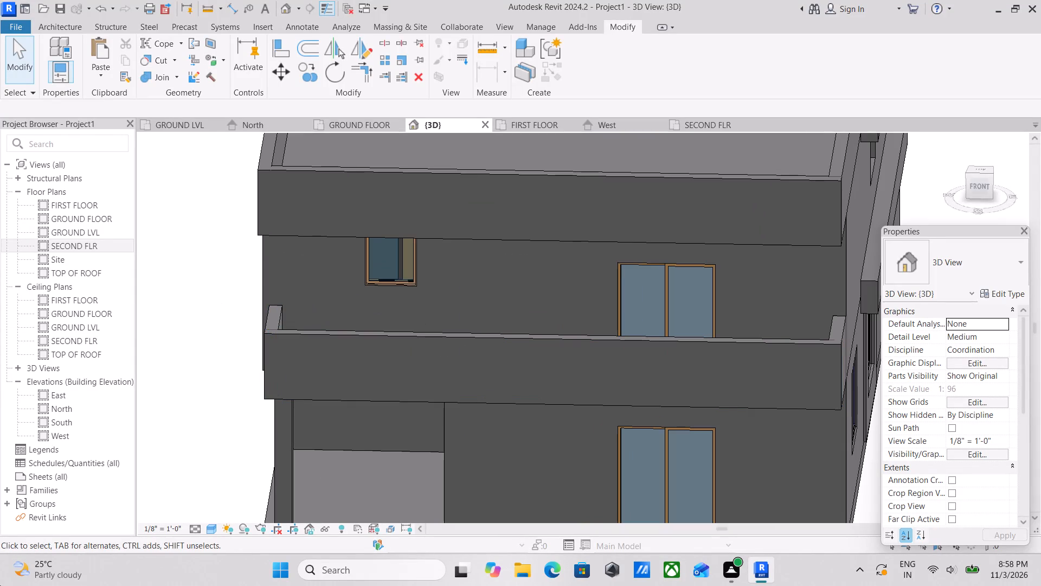
middle_click_drag(477, 317, 544, 367)
scroll(529, 357, "down", 1)
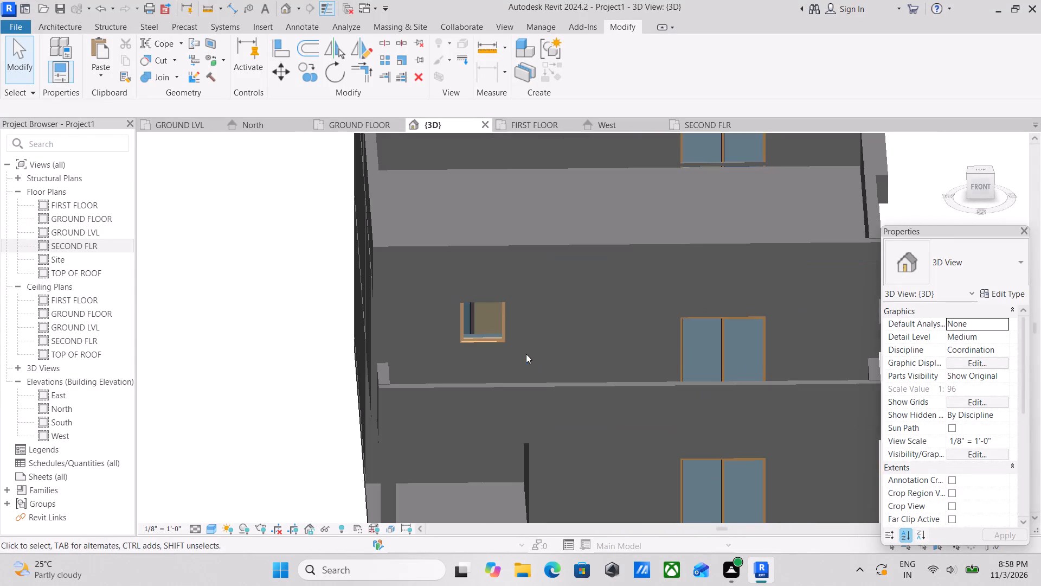
middle_click_drag(526, 354, 680, 391)
middle_click_drag(635, 365, 401, 376)
scroll(576, 361, "up", 2)
middle_click_drag(620, 345, 615, 345)
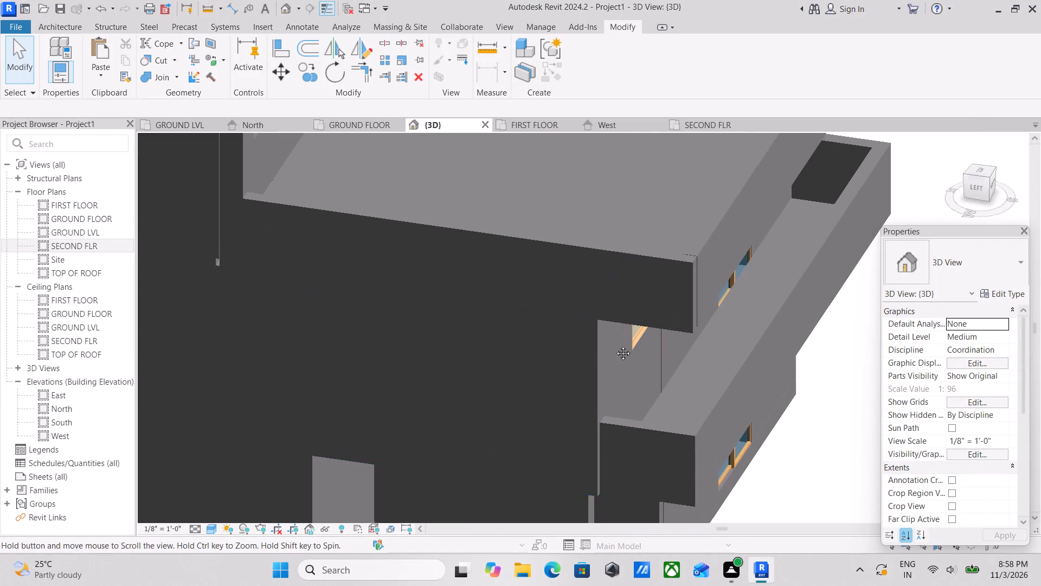
middle_click_drag(615, 345, 490, 380)
scroll(544, 370, "down", 2)
scroll(586, 354, "down", 3)
middle_click_drag(585, 354, 409, 403, "shift")
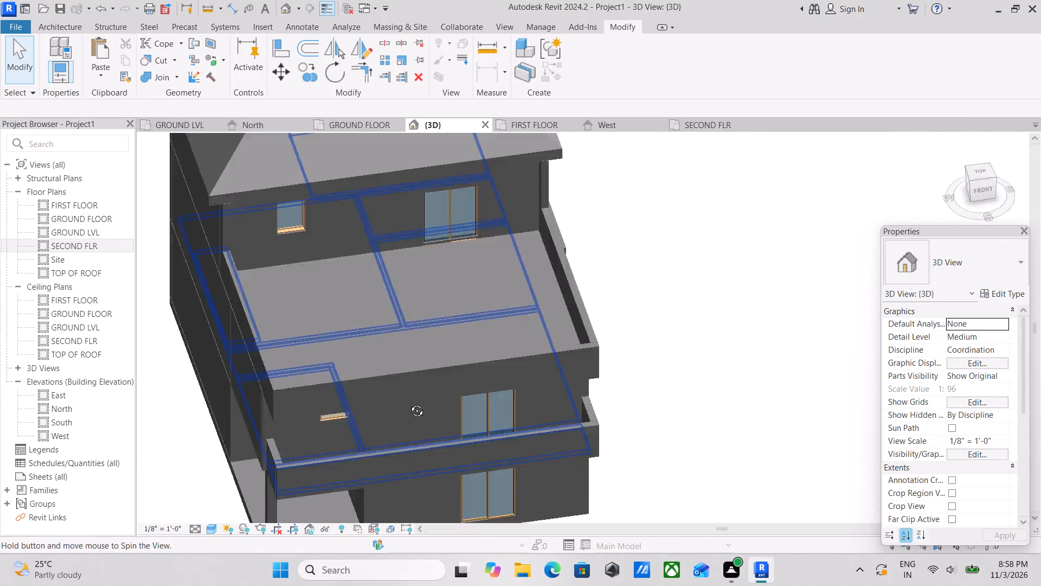
middle_click_drag(409, 403, 377, 398, "shift")
scroll(385, 397, "up", 1)
scroll(395, 399, "down", 3)
middle_click_drag(395, 399, 400, 394)
middle_click_drag(382, 409, 518, 348)
scroll(397, 386, "up", 1)
middle_click_drag(397, 386, 497, 412)
middle_click_drag(395, 415, 557, 402)
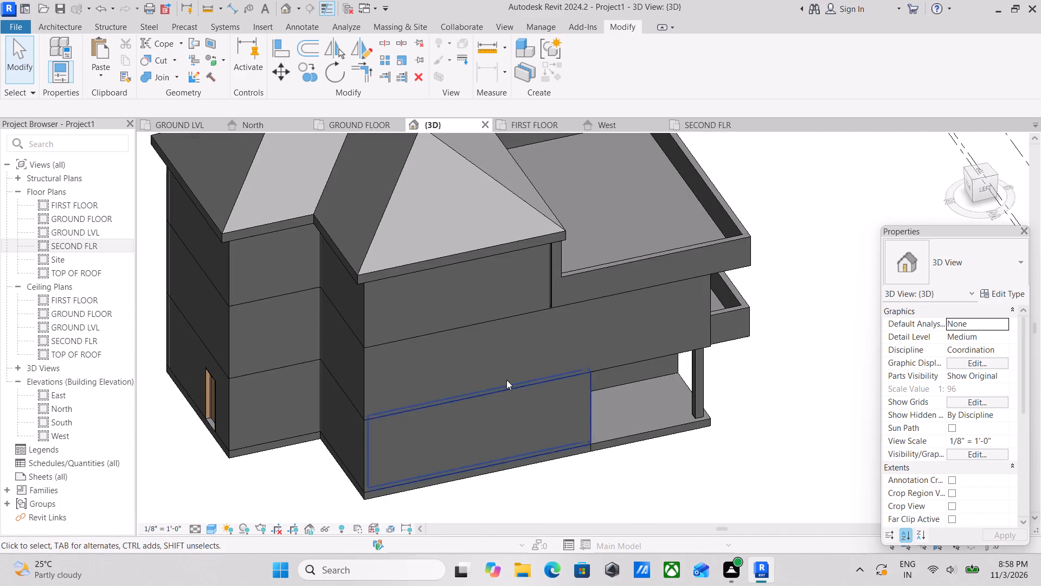
middle_click_drag(466, 373, 563, 364)
middle_click_drag(466, 391, 489, 348)
scroll(466, 391, "up", 1)
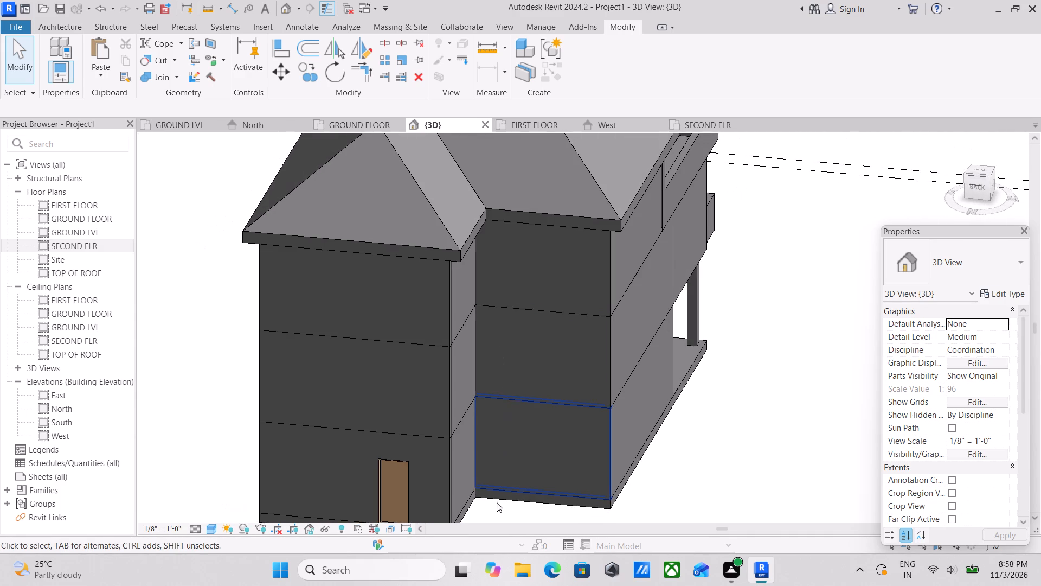
scroll(511, 470, "down", 3)
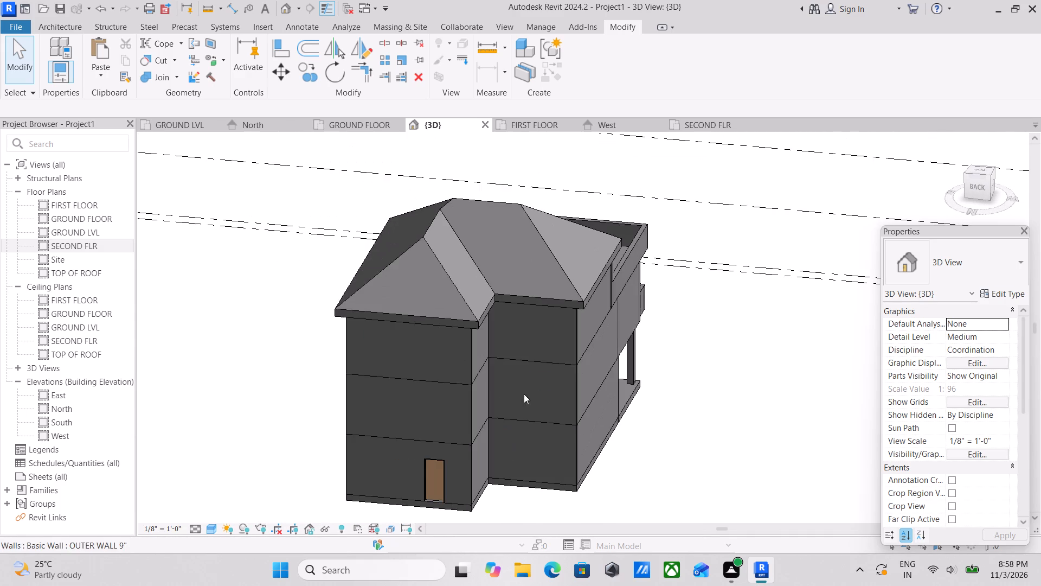
scroll(525, 392, "down", 1)
middle_click_drag(532, 382, 226, 385)
middle_click_drag(401, 421, 333, 396)
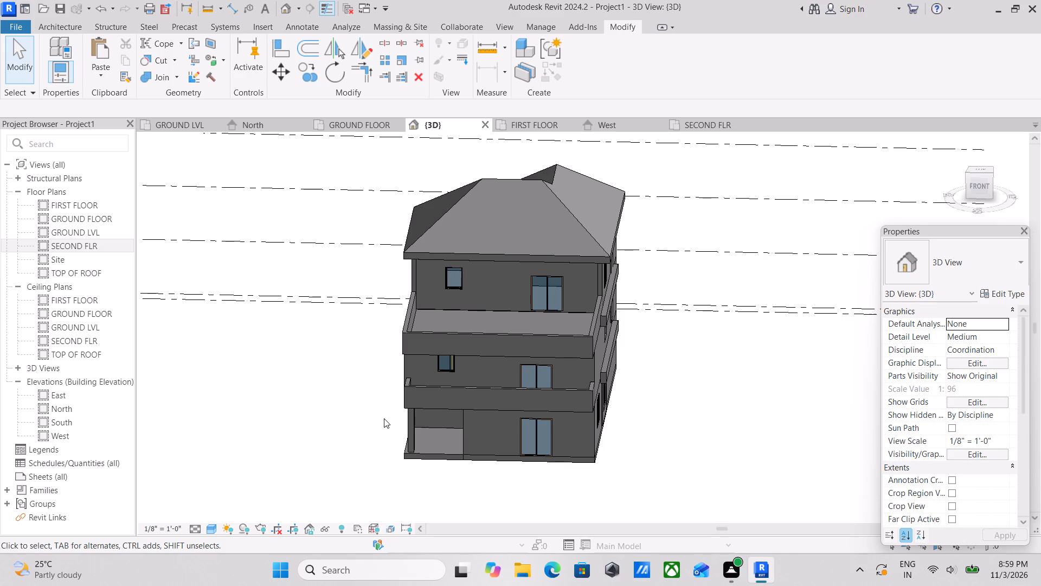
scroll(467, 352, "up", 1)
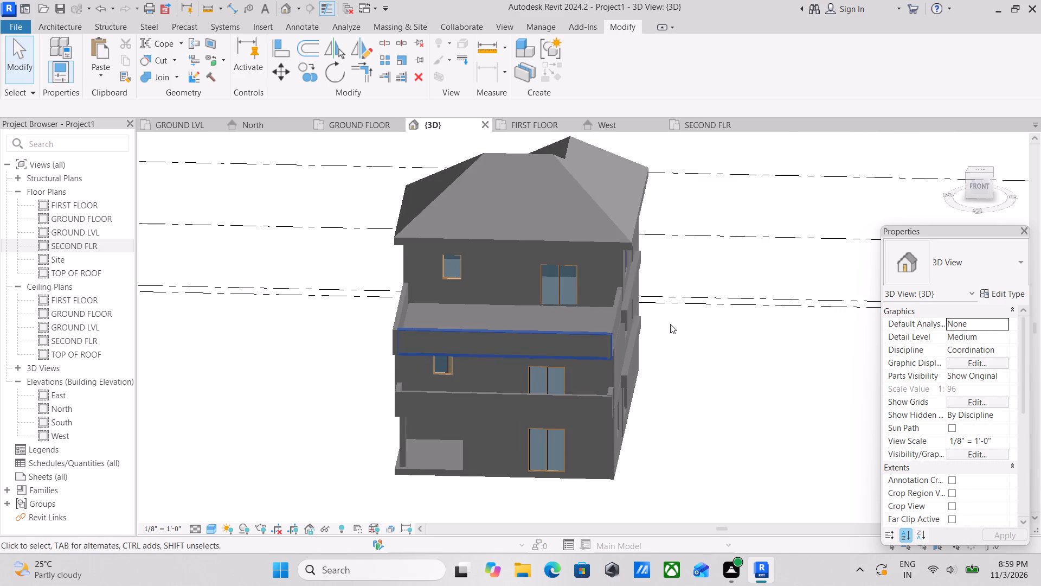
From the house's front view, start a new in-place model in the Generic Models category with the default name.
left_click(979, 185)
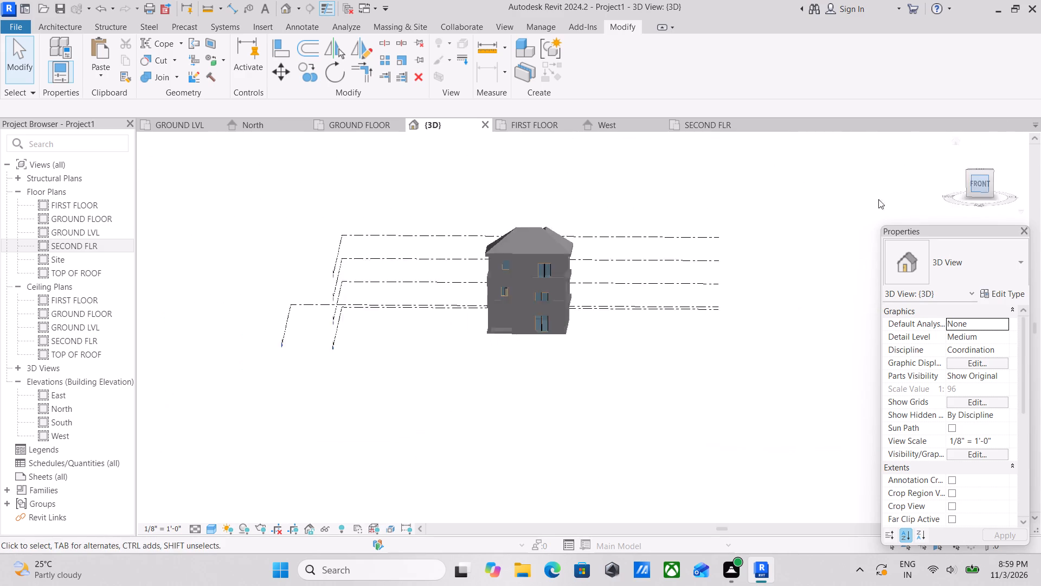
scroll(768, 213, "up", 5)
scroll(647, 323, "up", 4)
scroll(679, 390, "up", 4)
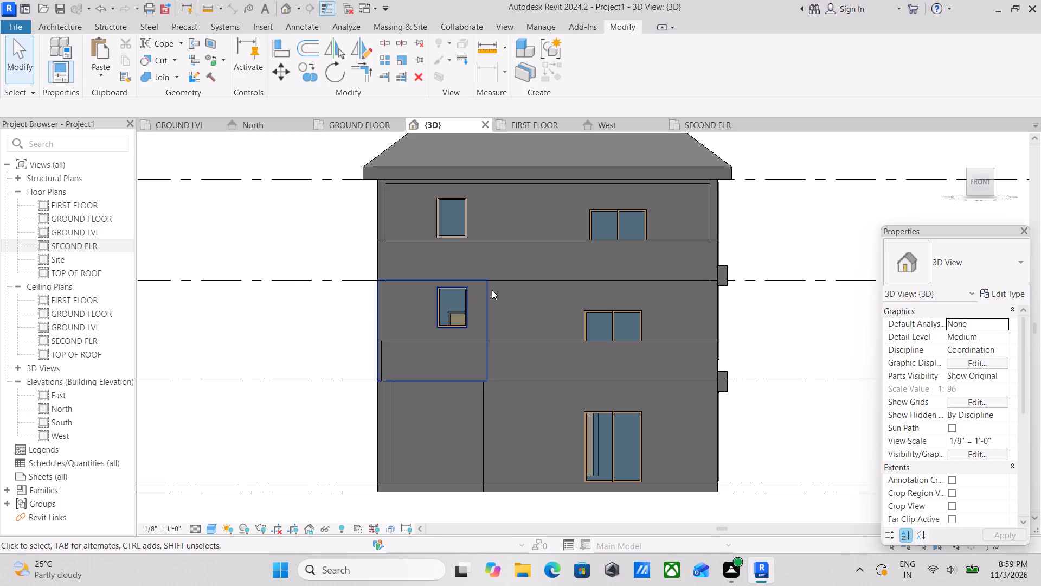
scroll(484, 289, "up", 1)
middle_click_drag(489, 294, 569, 338)
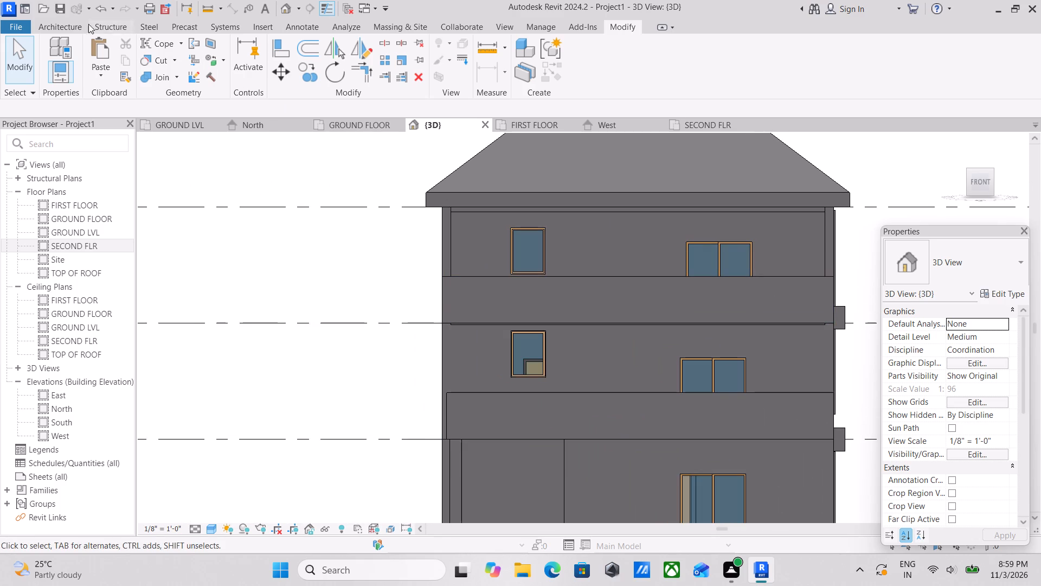
left_click(63, 22)
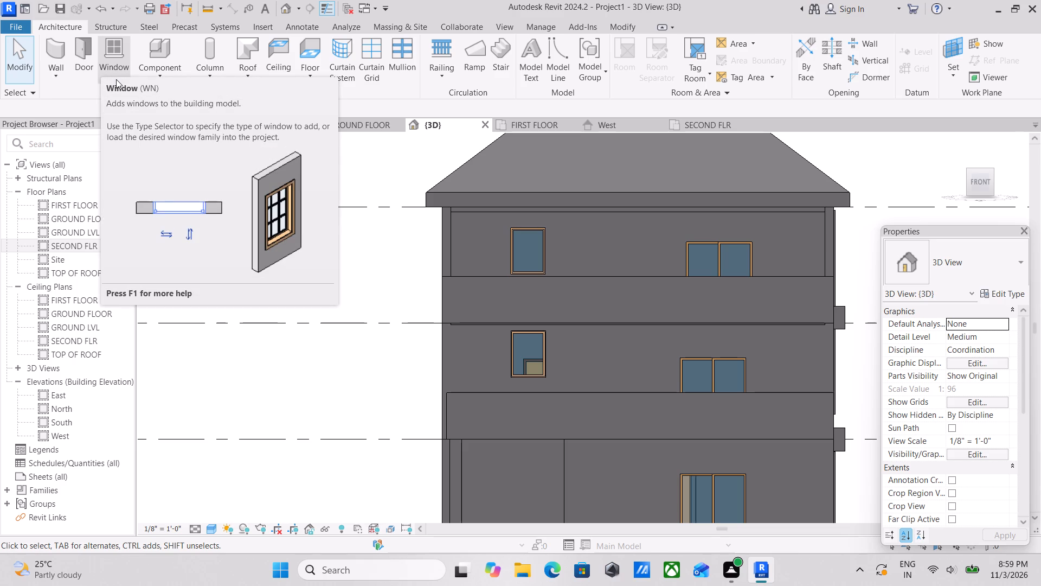
left_click(154, 81)
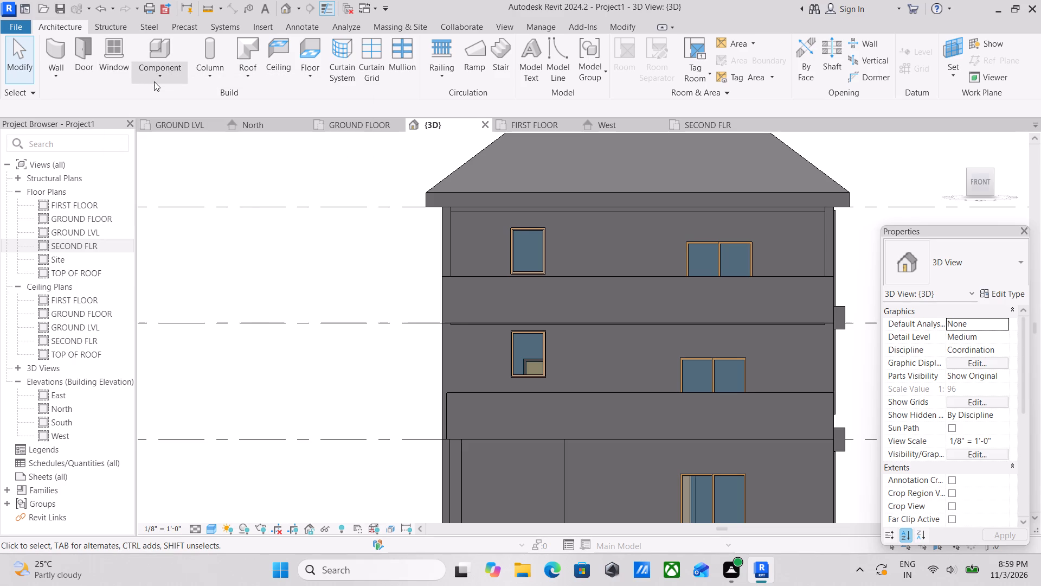
left_click(154, 81)
left_click(158, 78)
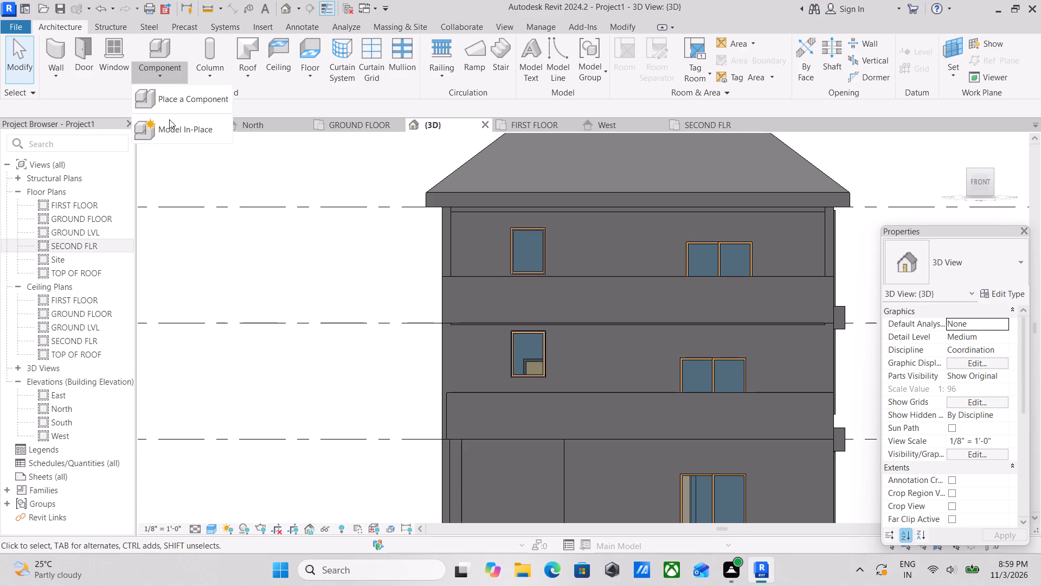
left_click(170, 132)
scroll(400, 271, "down", 2)
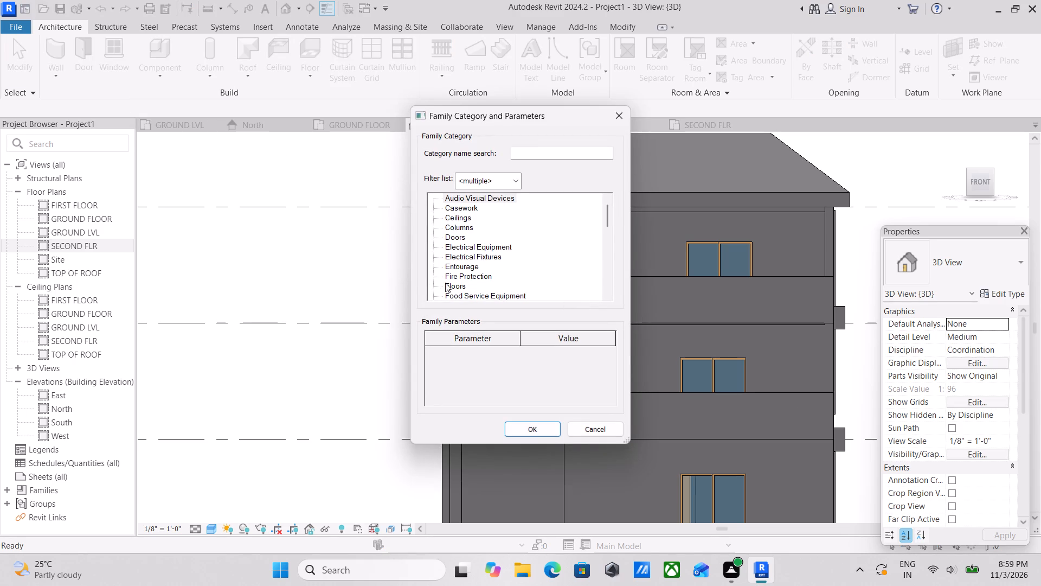
scroll(489, 277, "down", 3)
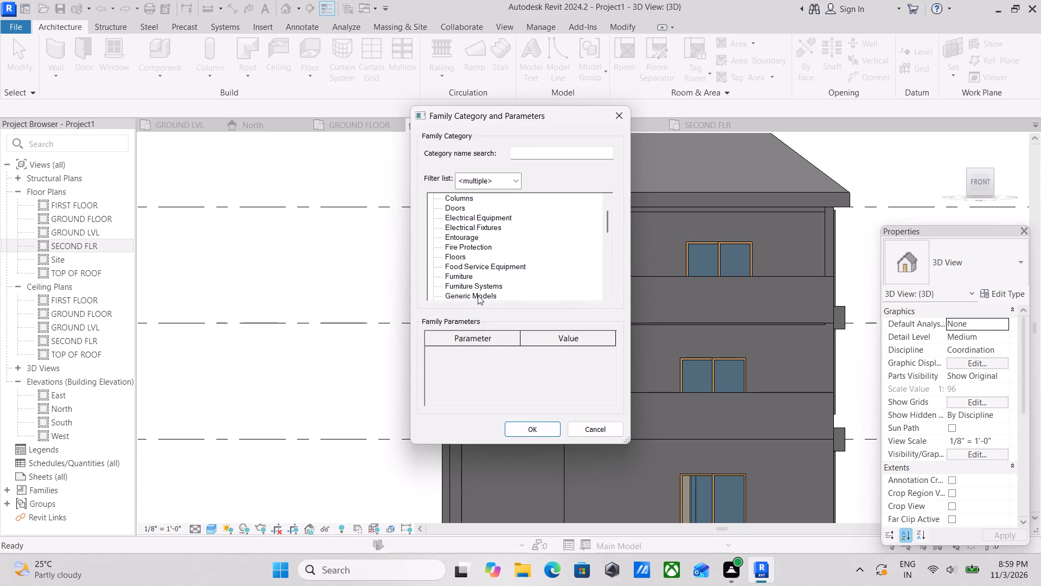
left_click(478, 295)
left_click(527, 432)
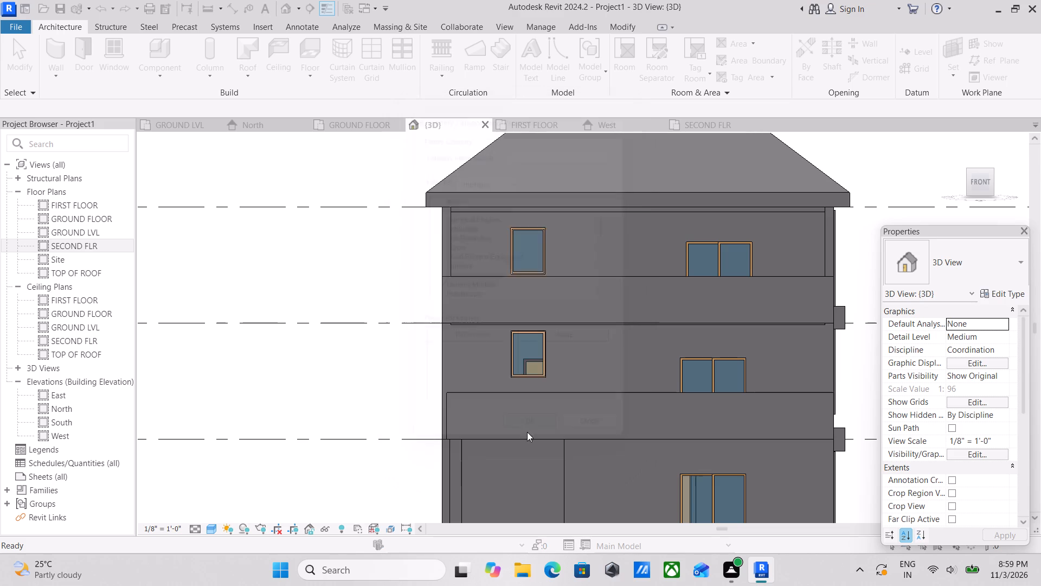
left_click(526, 311)
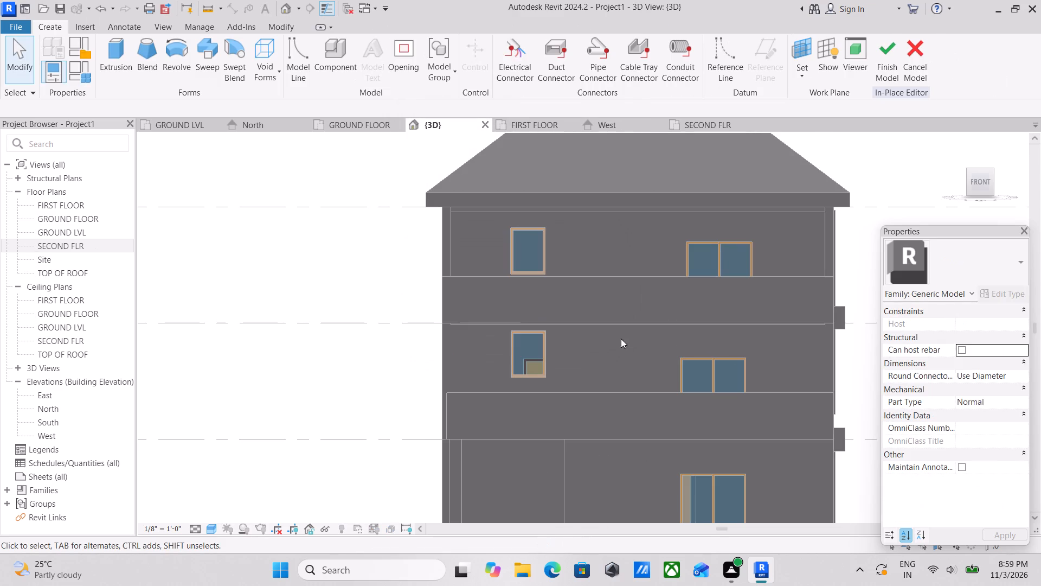
Start an extrusion and set its work plane to the front face of the upper terrace's parapet wall.
left_click(802, 76)
left_click(806, 114)
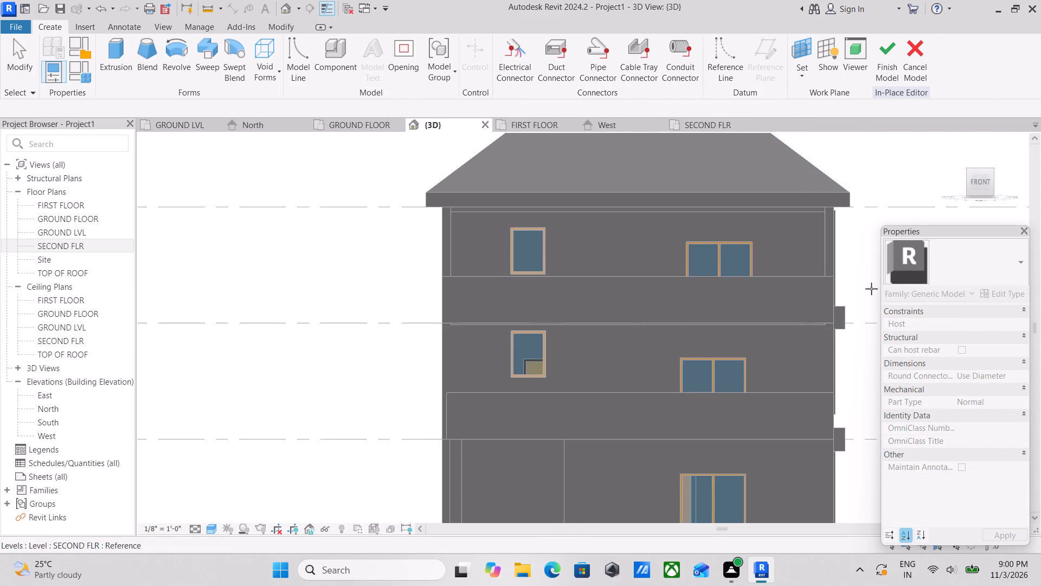
left_click(102, 58)
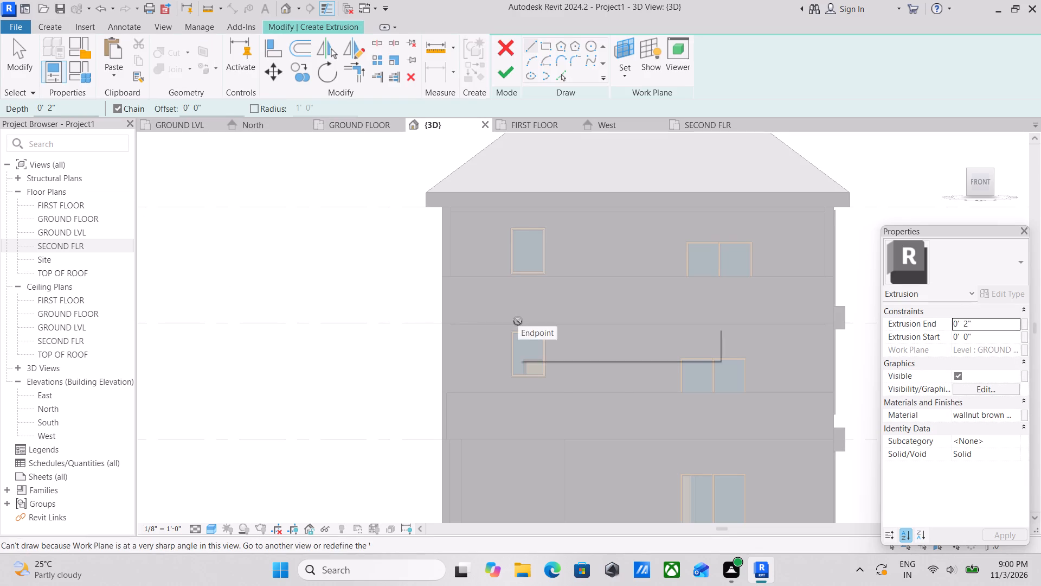
middle_click_drag(517, 321, 502, 271)
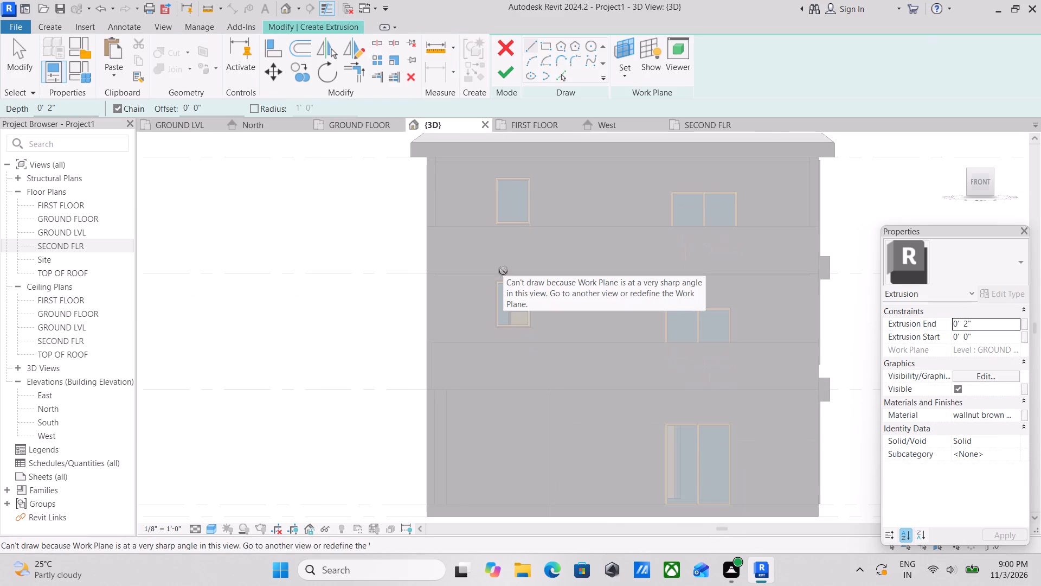
scroll(393, 263, "up", 2)
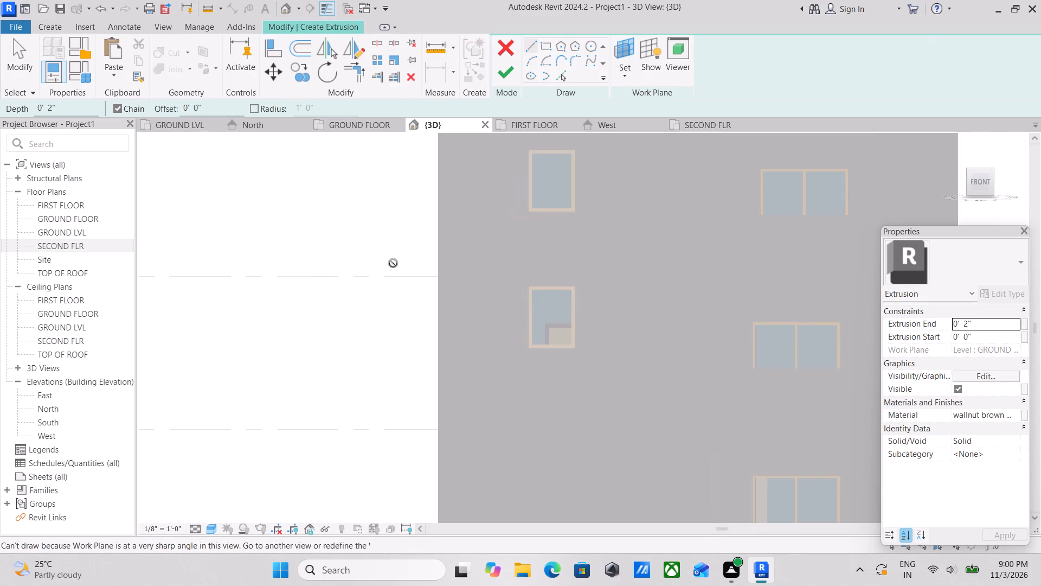
scroll(568, 162, "down", 1)
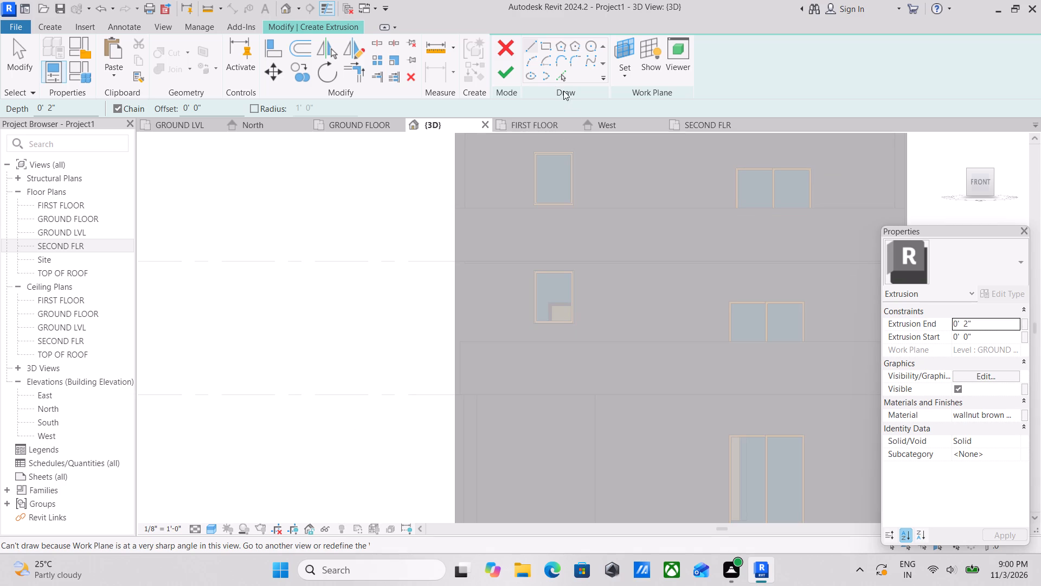
left_click(629, 75)
left_click(642, 126)
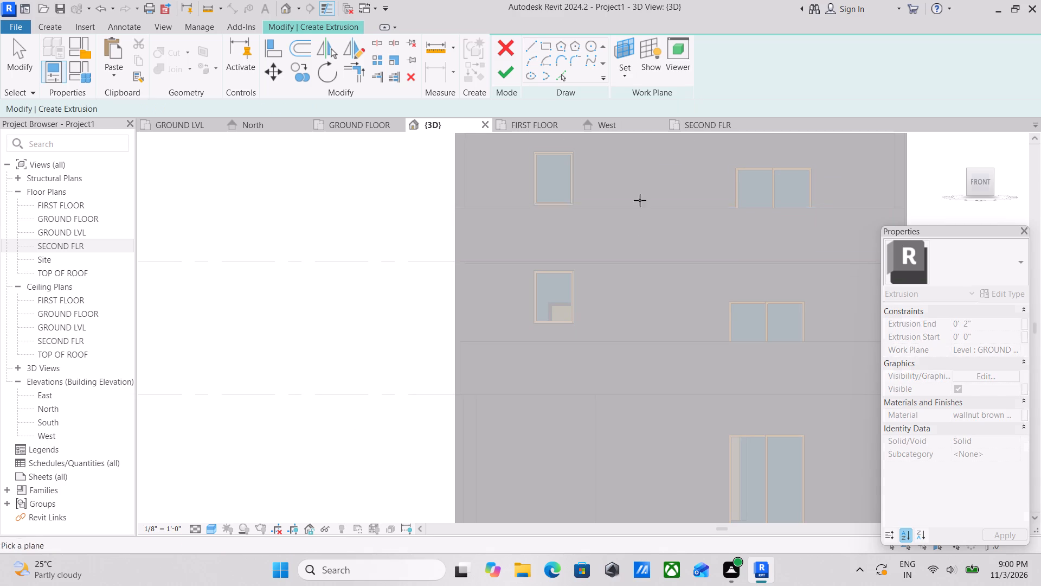
scroll(619, 276, "down", 2)
middle_click_drag(619, 276, 621, 370, "shift")
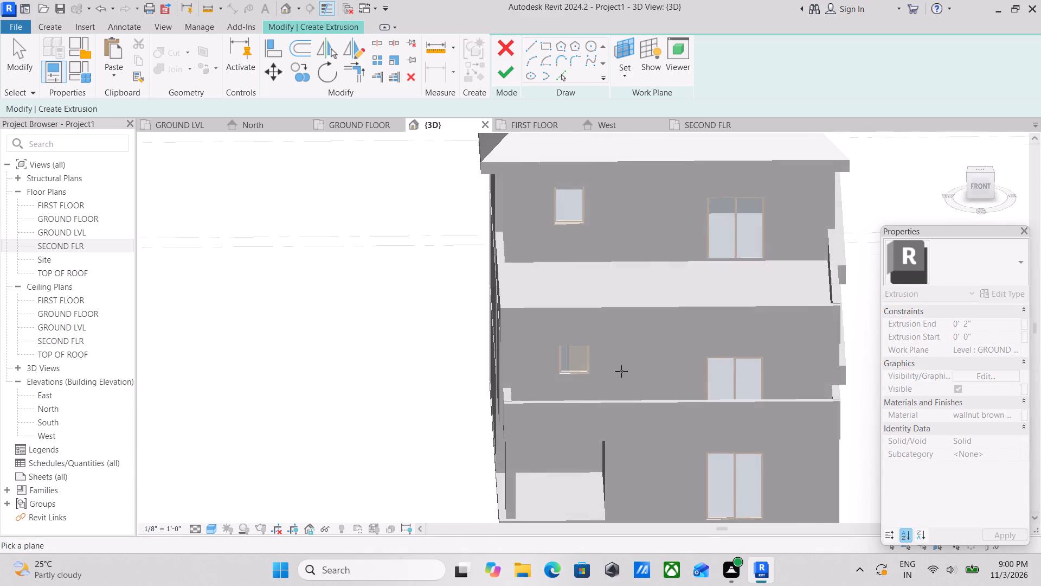
middle_click_drag(600, 390, 756, 328)
middle_click_drag(751, 327, 719, 334, "shift")
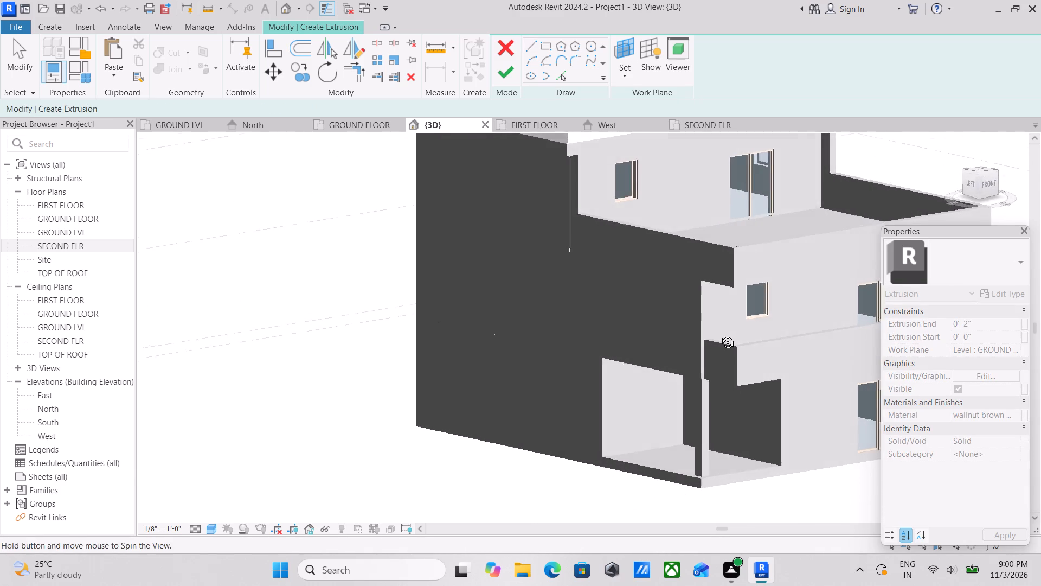
middle_click_drag(719, 334, 695, 335, "shift")
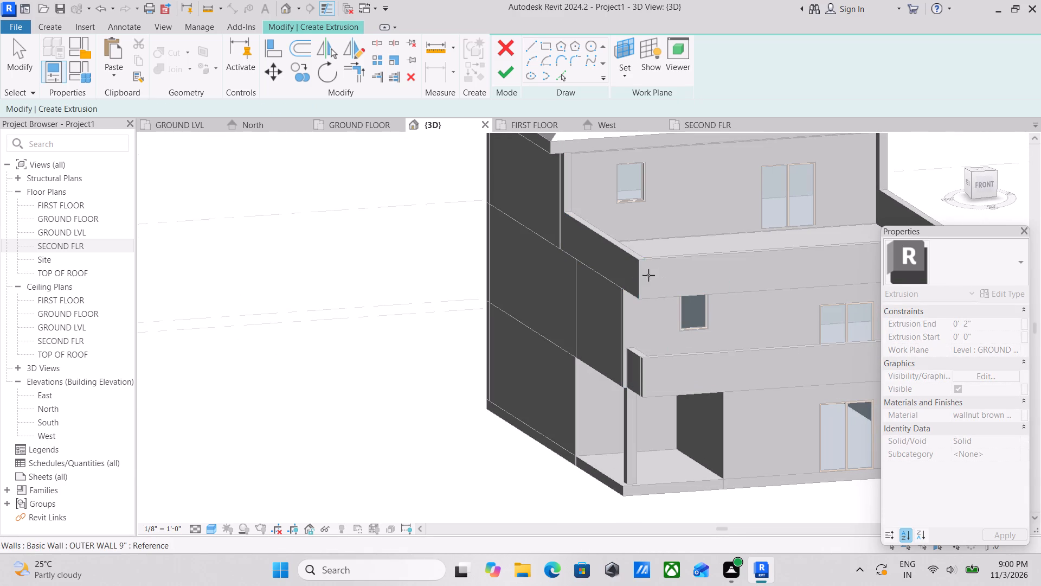
left_click(648, 275)
middle_click_drag(671, 286, 624, 271)
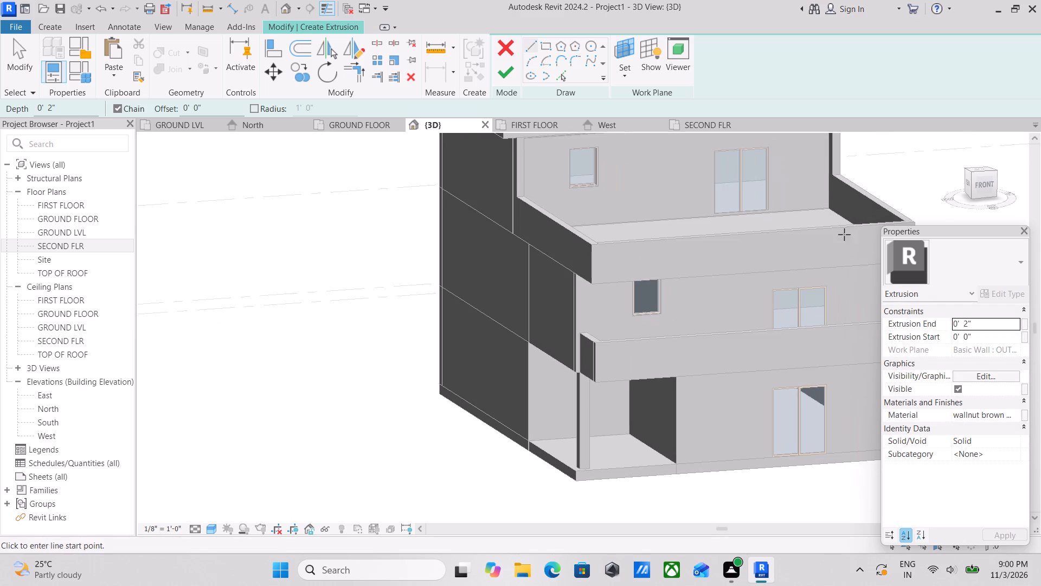
From the front view, sketch a 33'-9" by 14'-0" rectangle from the upper terrace parapet's top edge down to the FIRST FLOOR level.
left_click(992, 193)
scroll(545, 234, "up", 7)
scroll(571, 291, "up", 8)
scroll(610, 390, "up", 4)
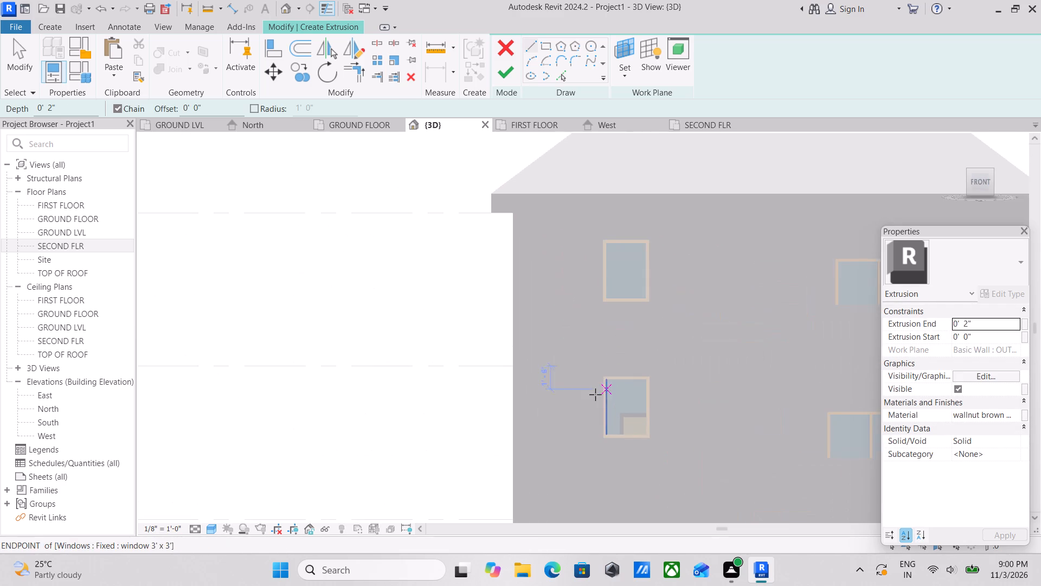
scroll(529, 402, "down", 1)
middle_click_drag(527, 400, 547, 262)
scroll(613, 349, "down", 3)
middle_click_drag(614, 350, 579, 360)
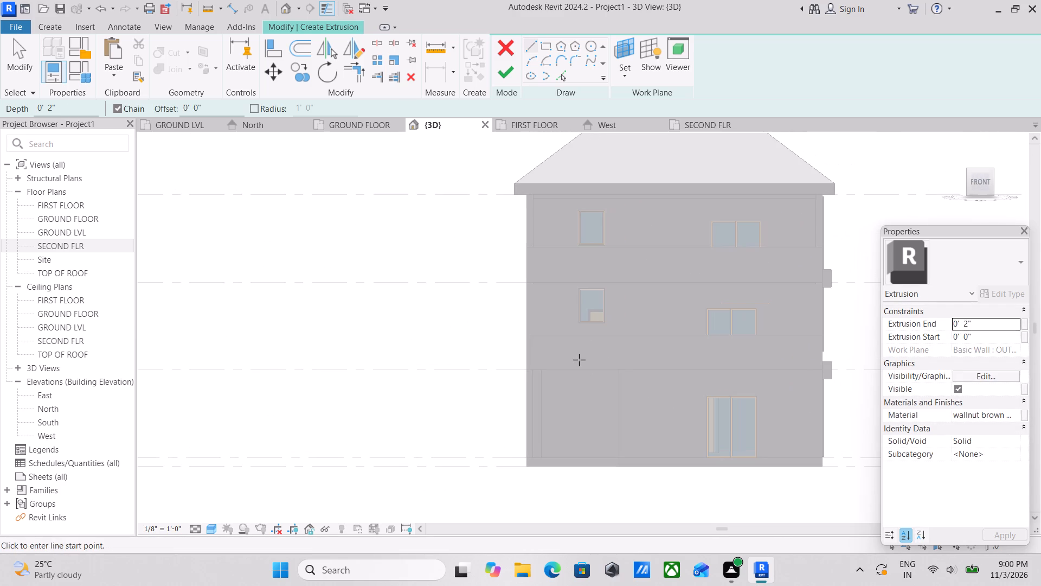
left_click(531, 251)
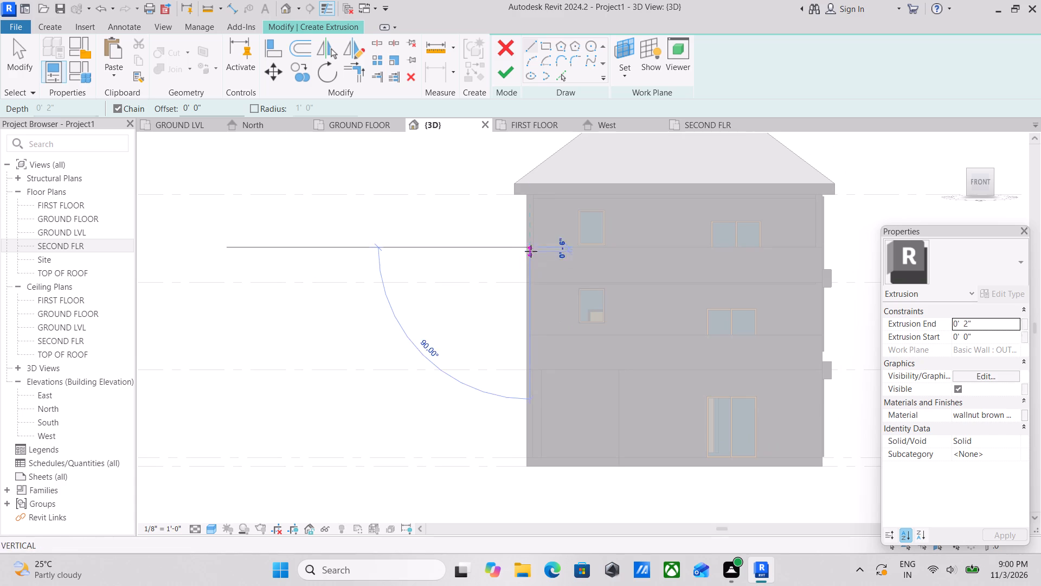
key("Escape")
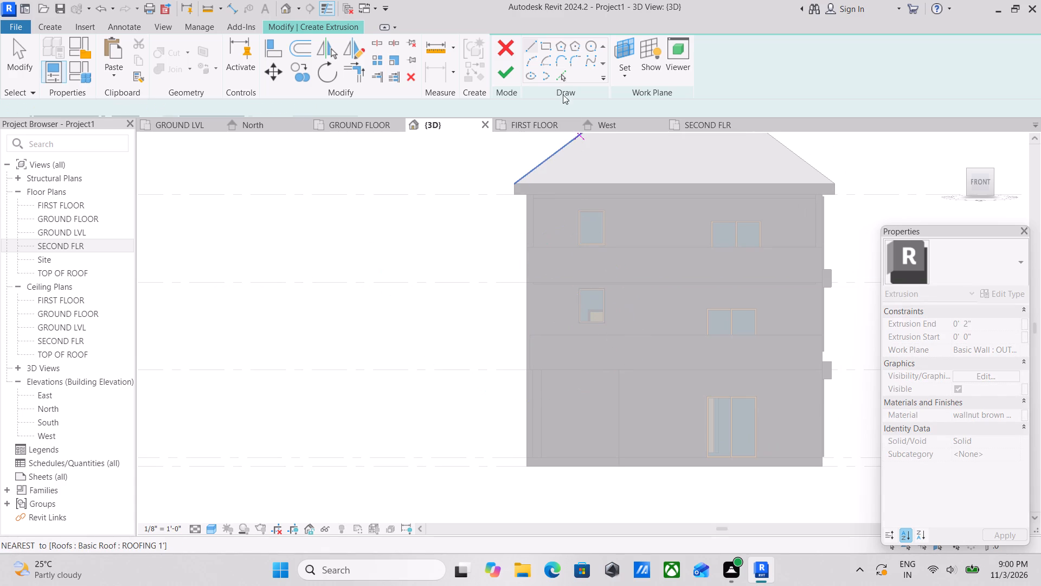
left_click(548, 49)
scroll(529, 240, "up", 7)
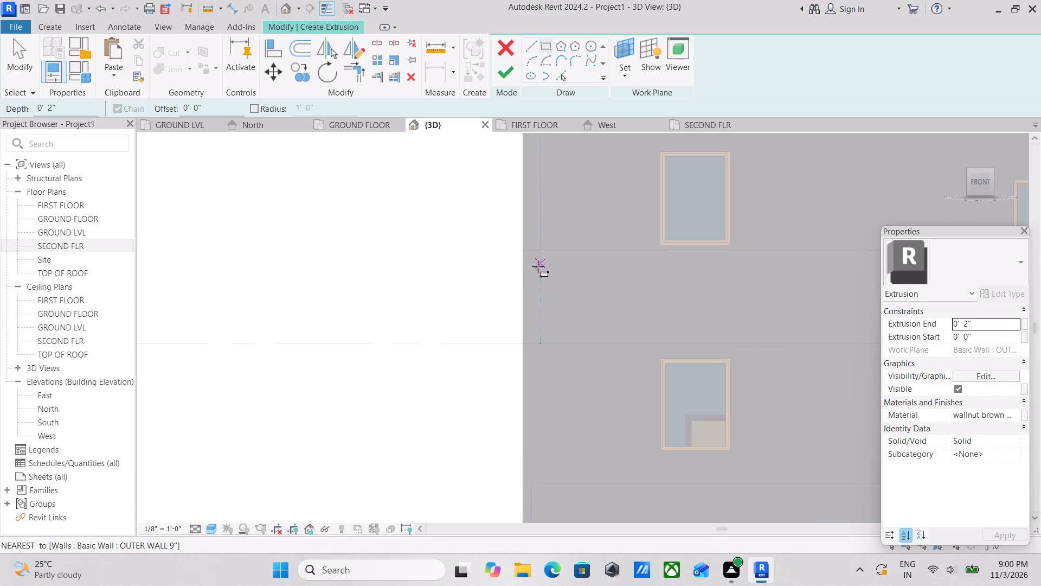
left_click(522, 254)
middle_click_drag(622, 326, 493, 220)
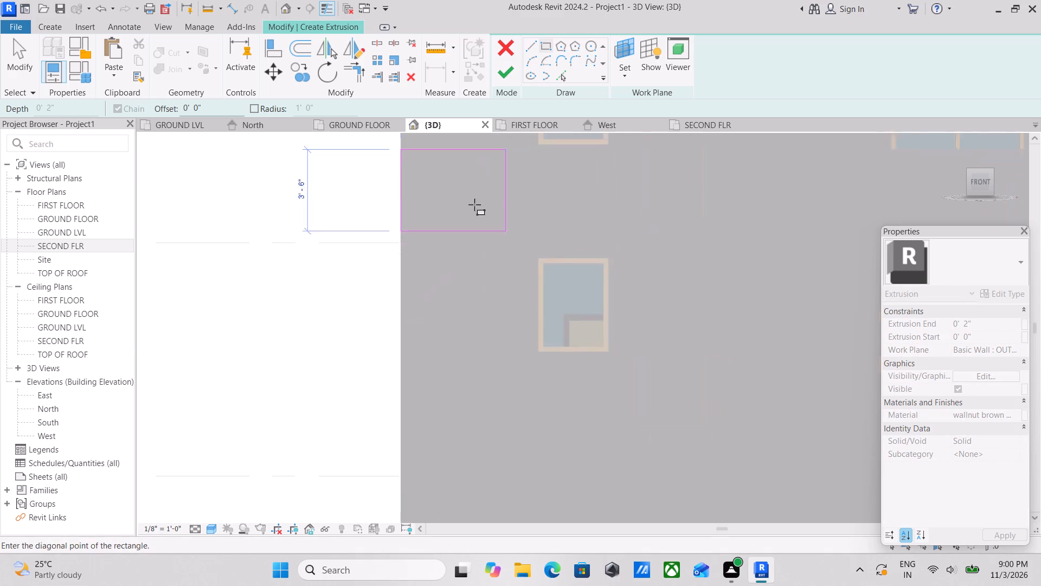
scroll(634, 311, "down", 1)
middle_click_drag(641, 317, 503, 227)
scroll(590, 284, "down", 2)
middle_click_drag(602, 292, 473, 241)
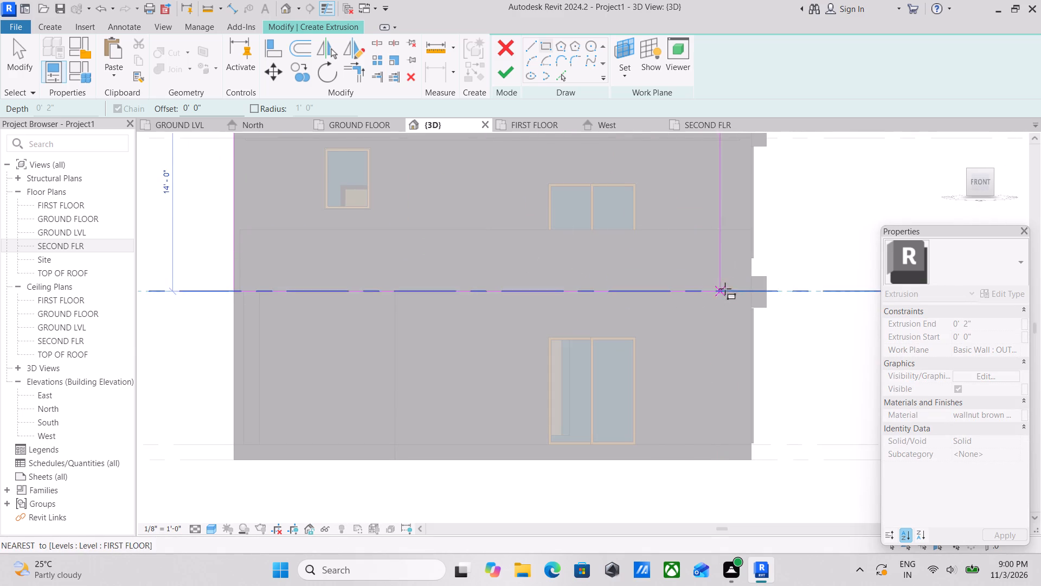
left_click(755, 293)
scroll(407, 195, "down", 2)
middle_click_drag(406, 195, 506, 313)
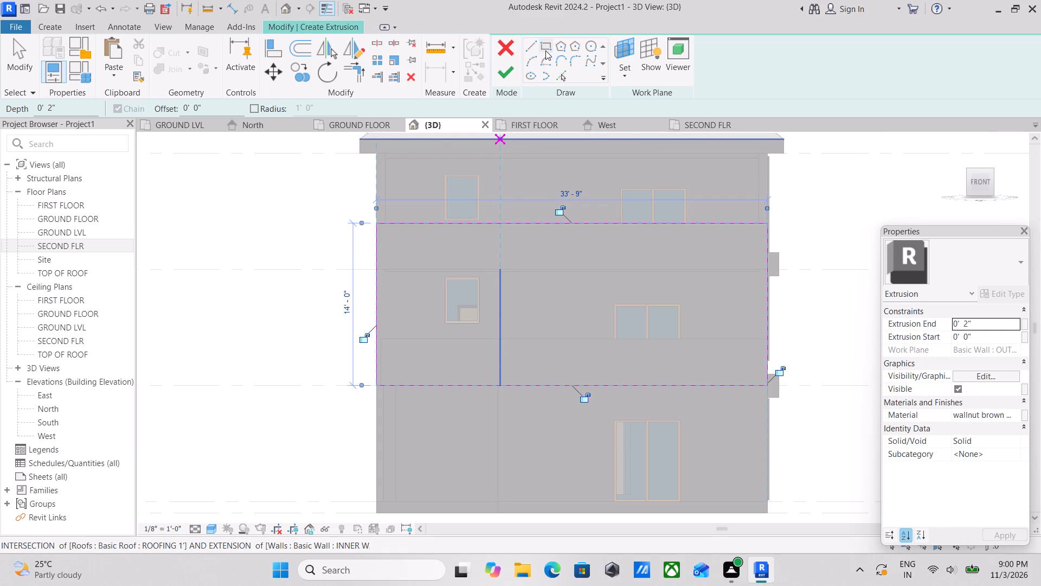
Sketch a second rectangle offset 1'-0" inside the first one, forming a border frame around the front facade.
left_click_drag(230, 111, 100, 109)
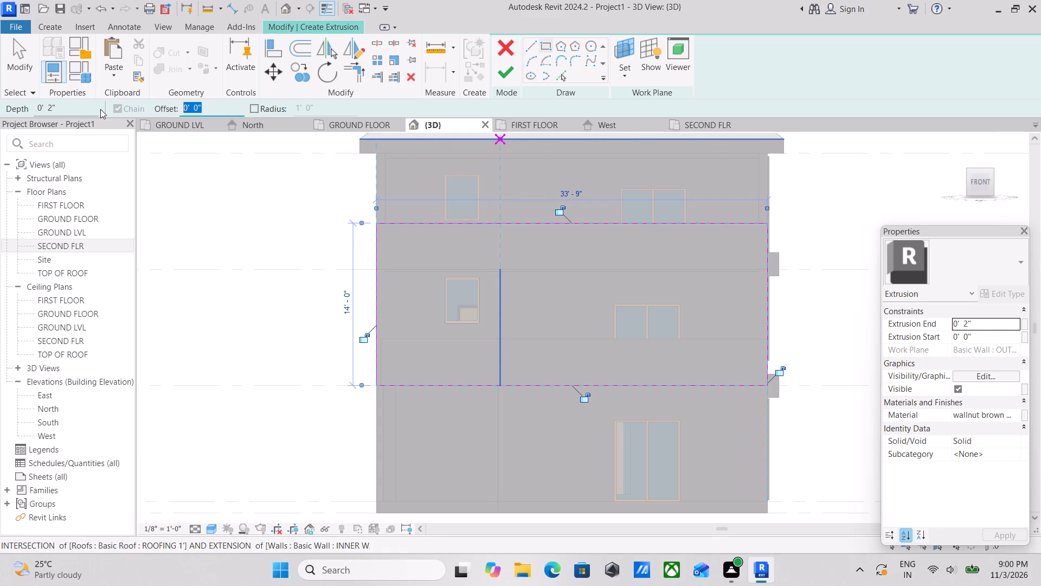
key("1")
key("apostrophe")
key("Return")
scroll(382, 221, "up", 3)
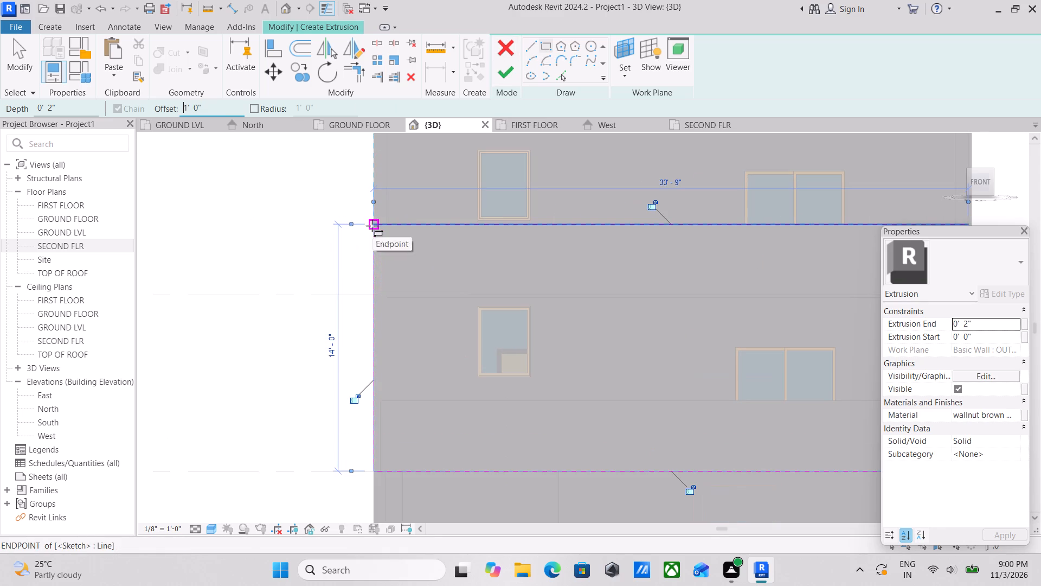
left_click(371, 226)
key("space")
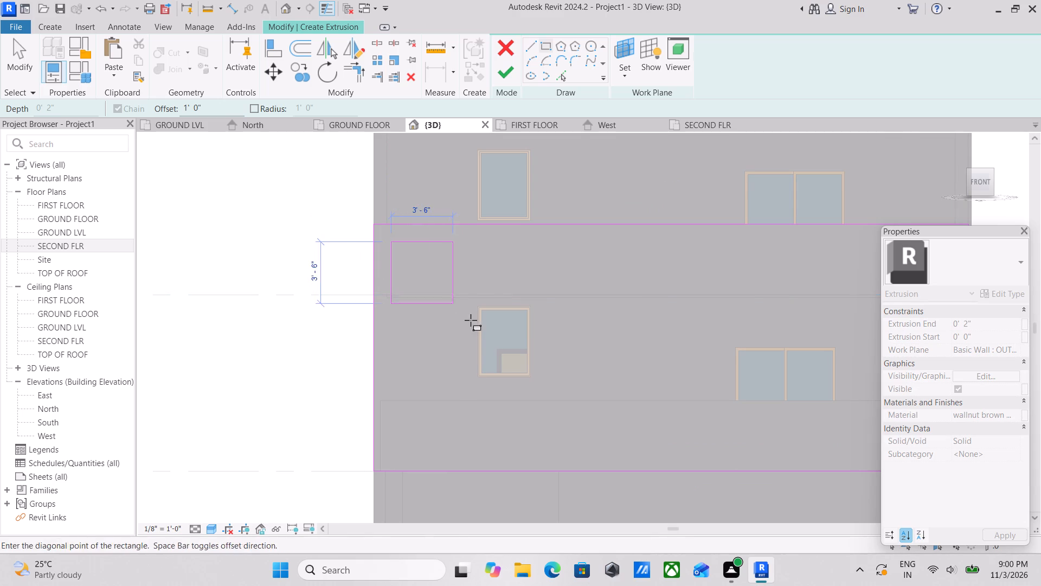
scroll(504, 334, "down", 1)
middle_click_drag(504, 334, 371, 233)
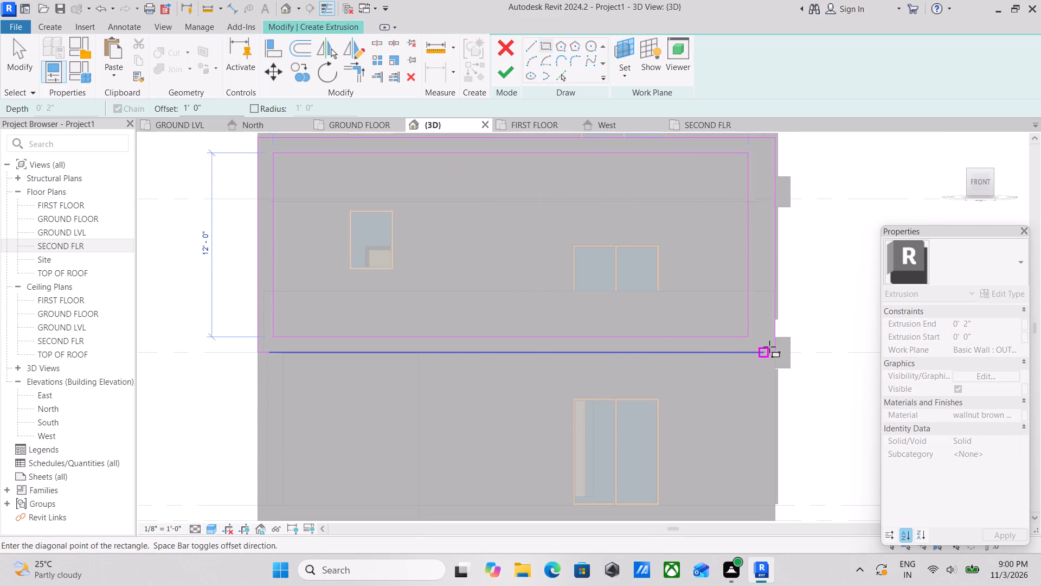
left_click(777, 347)
scroll(610, 240, "down", 2)
middle_click_drag(608, 245, 641, 282)
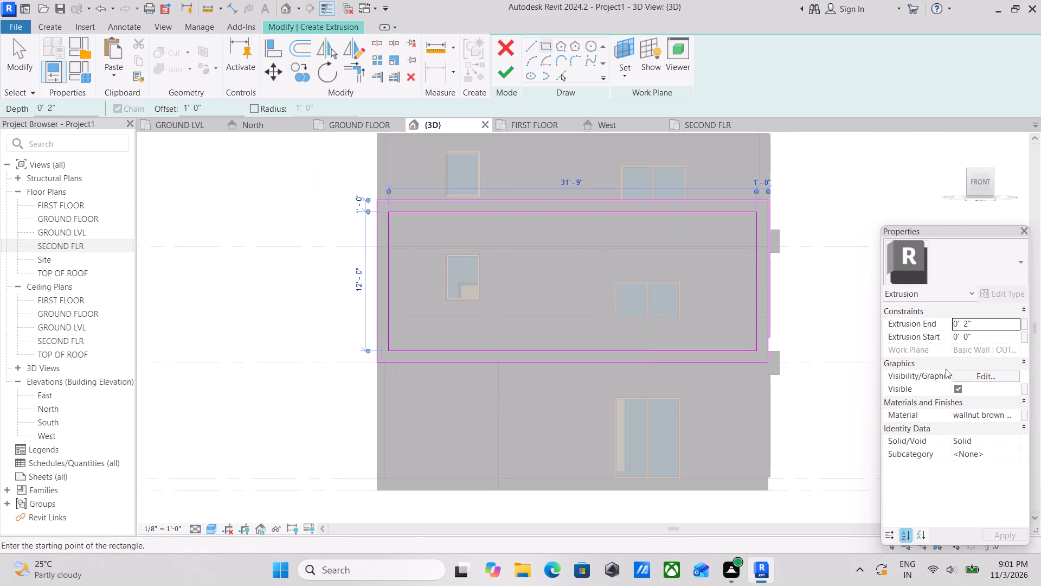
From the extrusion's material setting, create a new material and rename it "chacolate brown".
scroll(1003, 376, "down", 5)
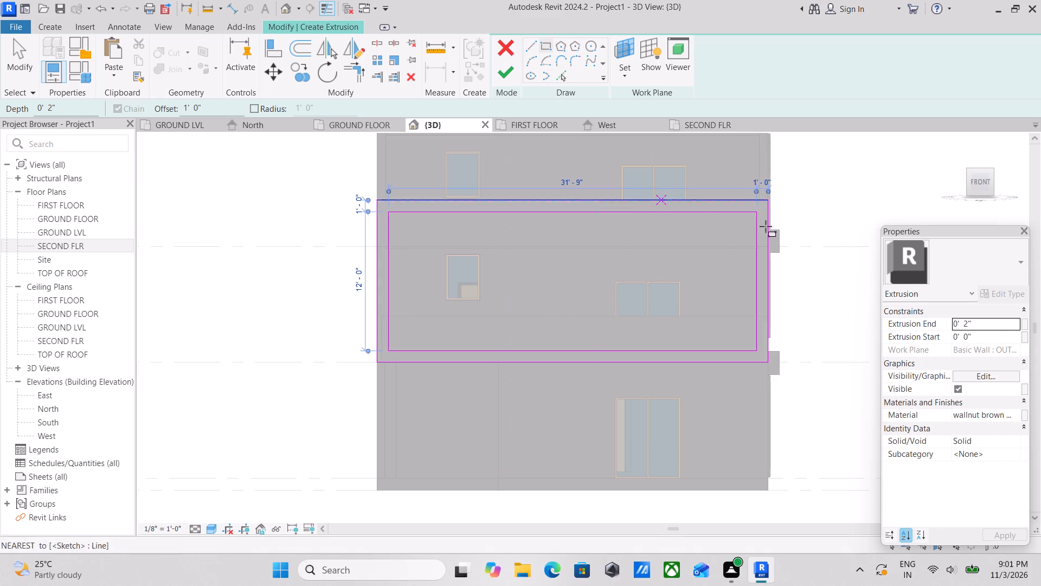
left_click(1017, 417)
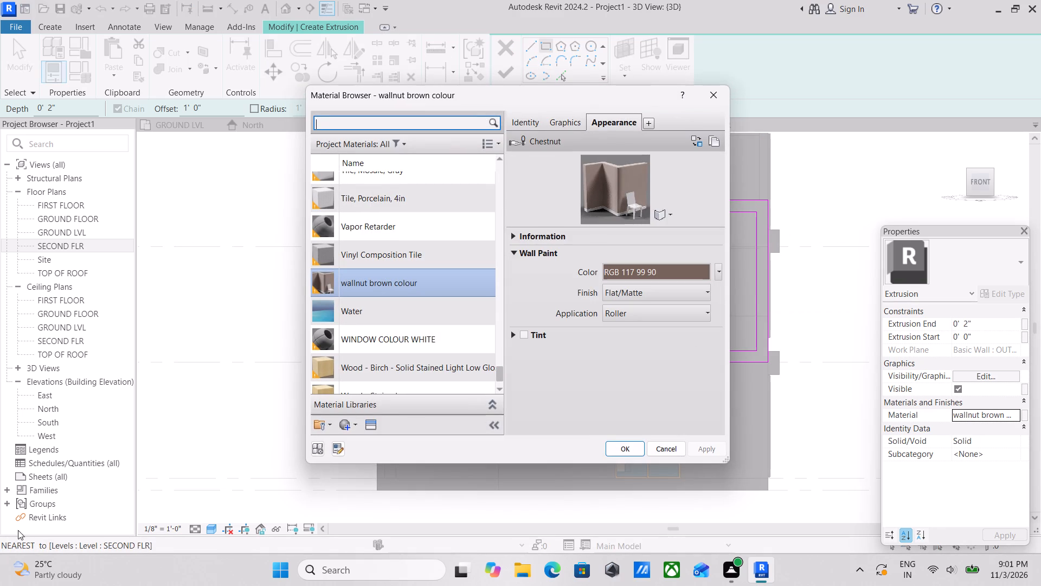
left_click(346, 425)
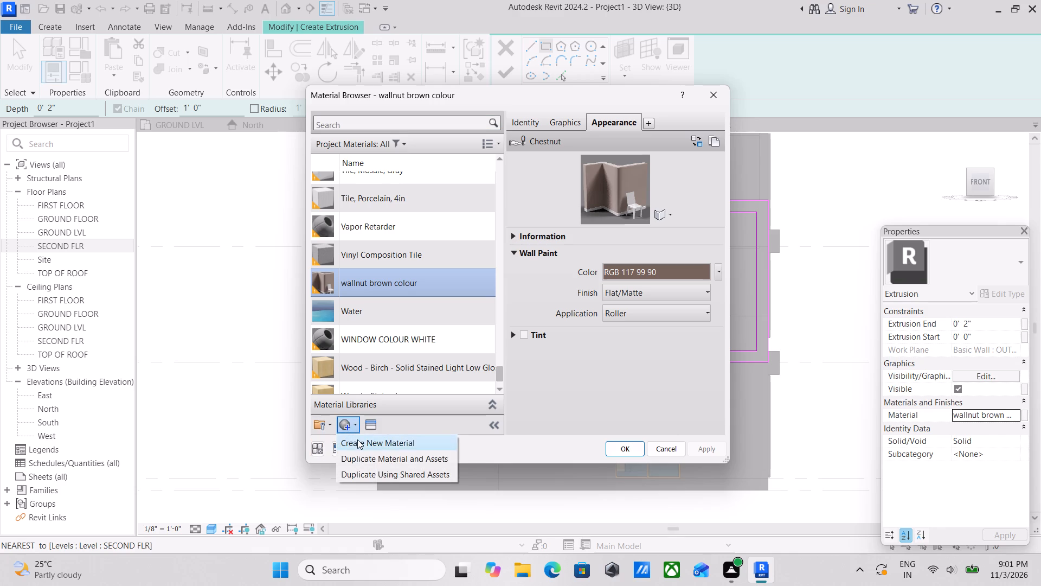
left_click(357, 439)
right_click(344, 267)
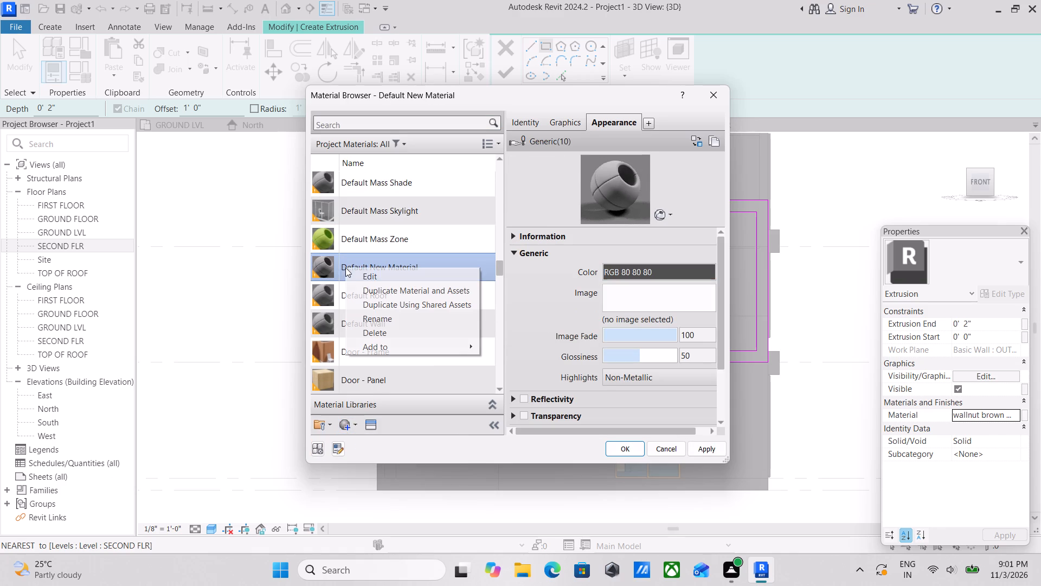
left_click(378, 316)
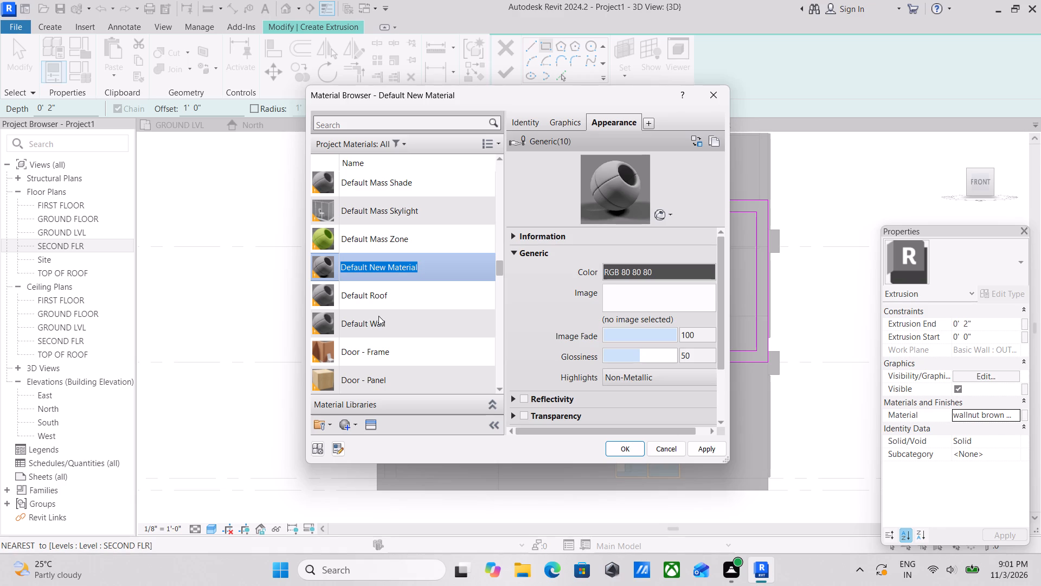
type("ch")
type("acolate")
key("space")
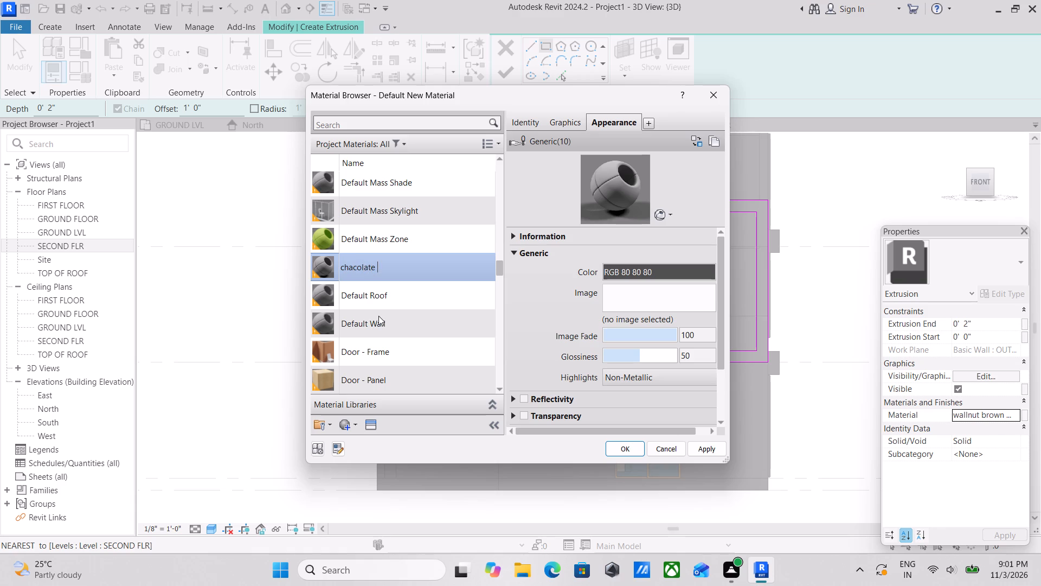
type("brow")
type("n 10")
key("BackSpace")
key("BackSpace")
Browse the Appearance Library's asset categories for the chacolate brown material and open the Matte wall paints.
left_click(376, 427)
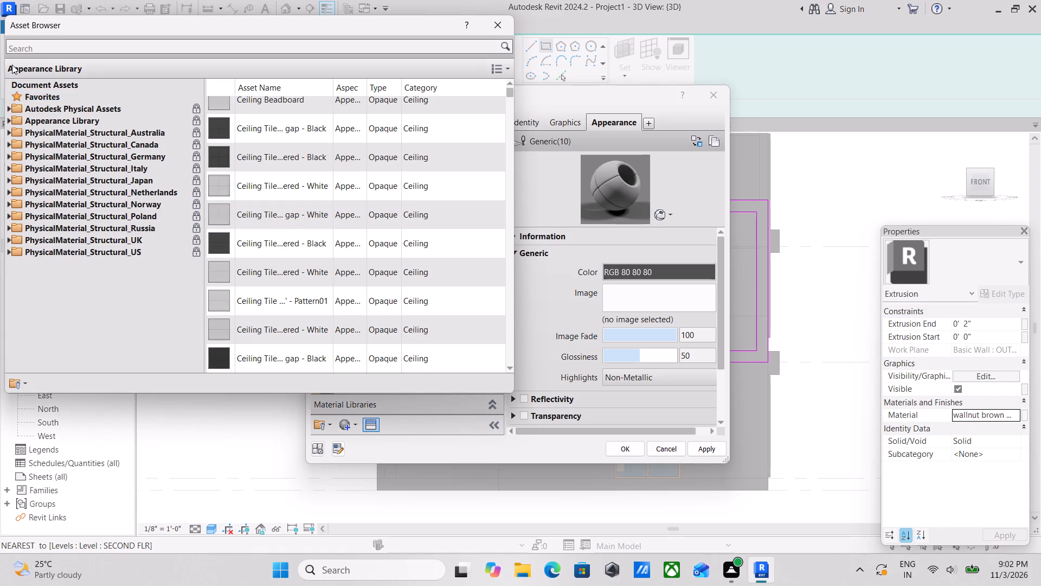
left_click(8, 121)
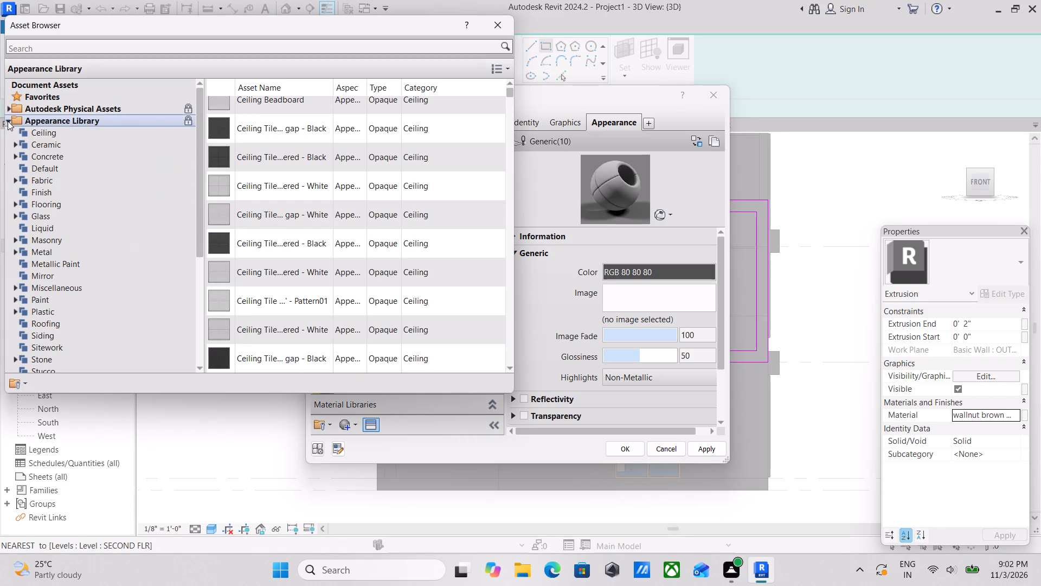
scroll(64, 264, "down", 1)
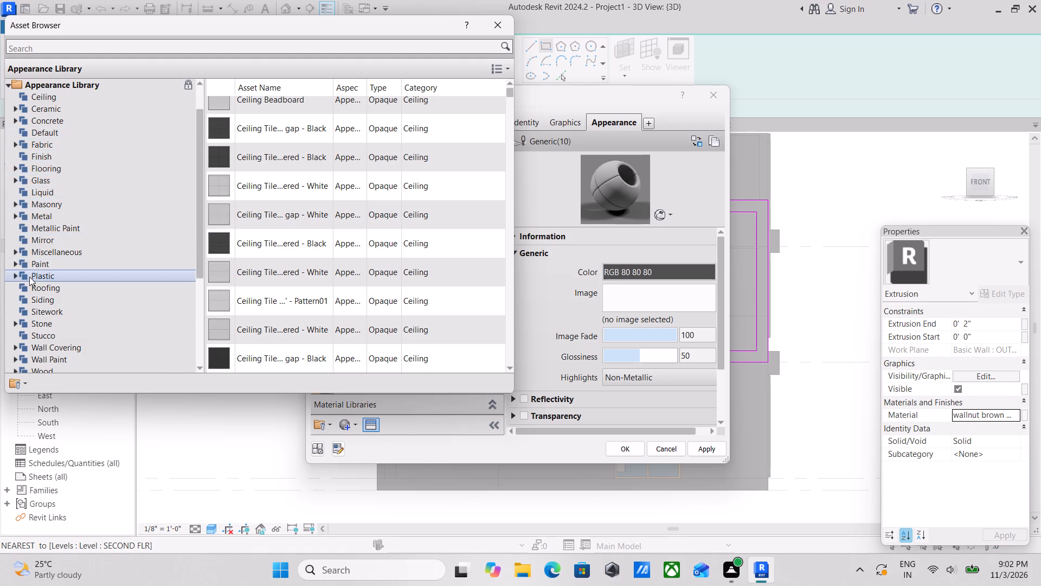
scroll(29, 277, "down", 2)
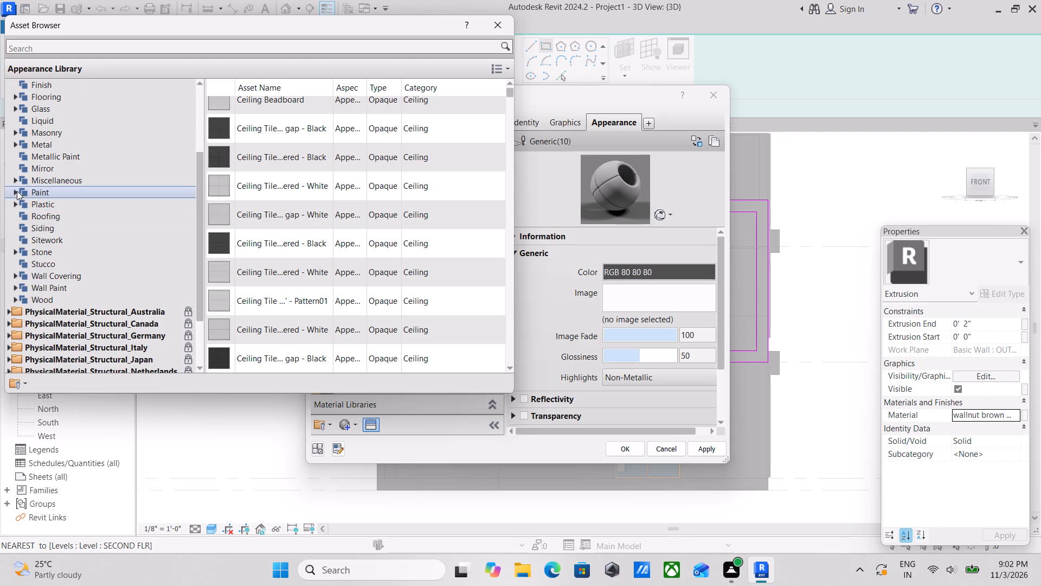
left_click(11, 189)
left_click(11, 189)
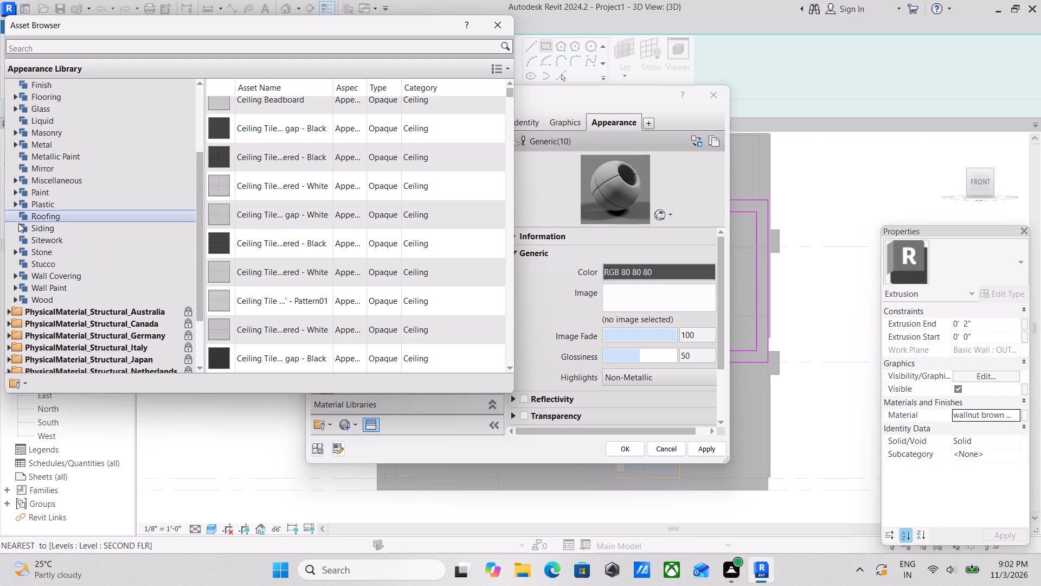
left_click(13, 194)
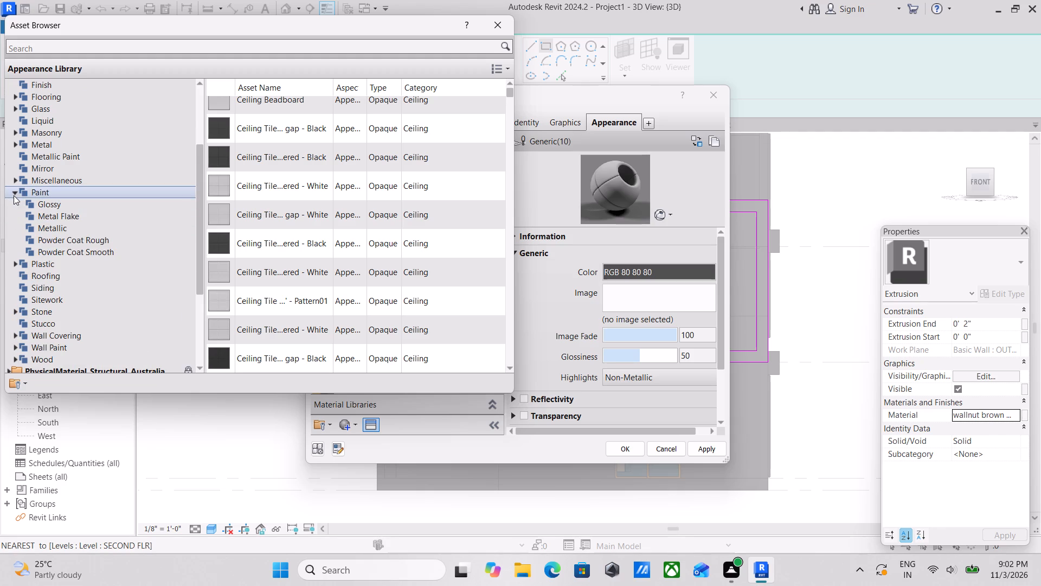
left_click(14, 187)
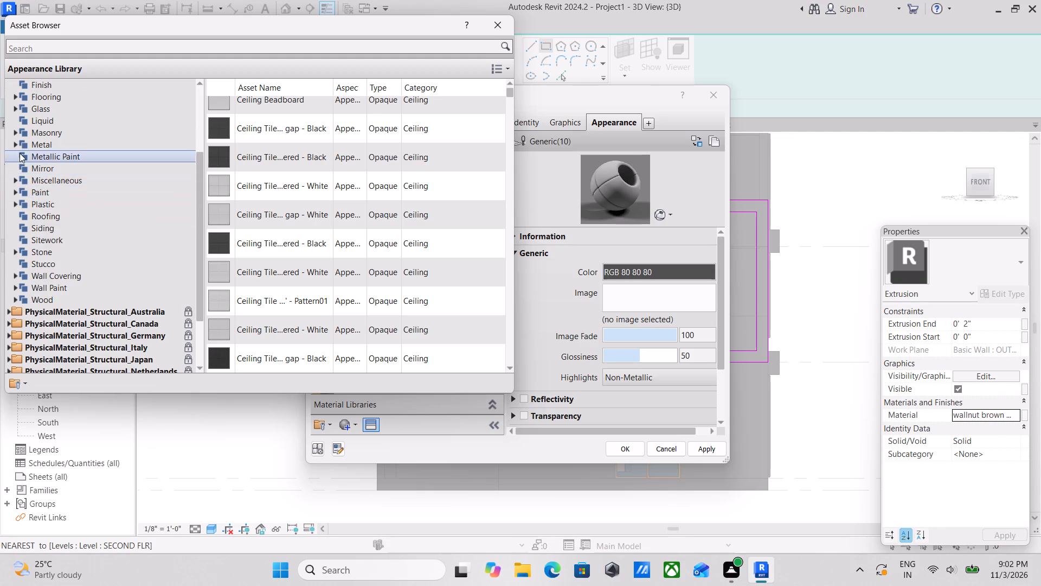
left_click(12, 131)
left_click(12, 131)
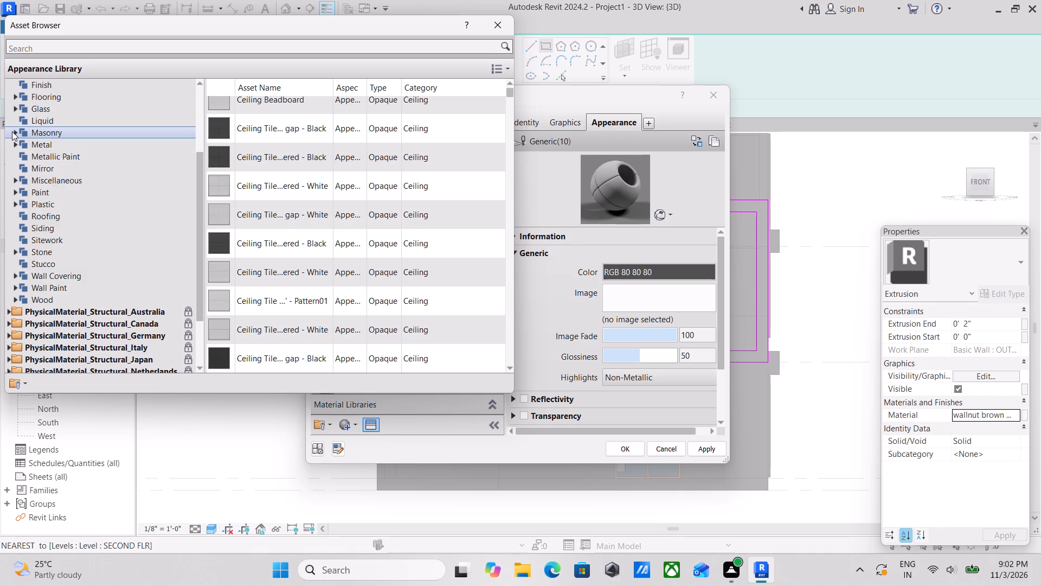
left_click(13, 106)
left_click(13, 106)
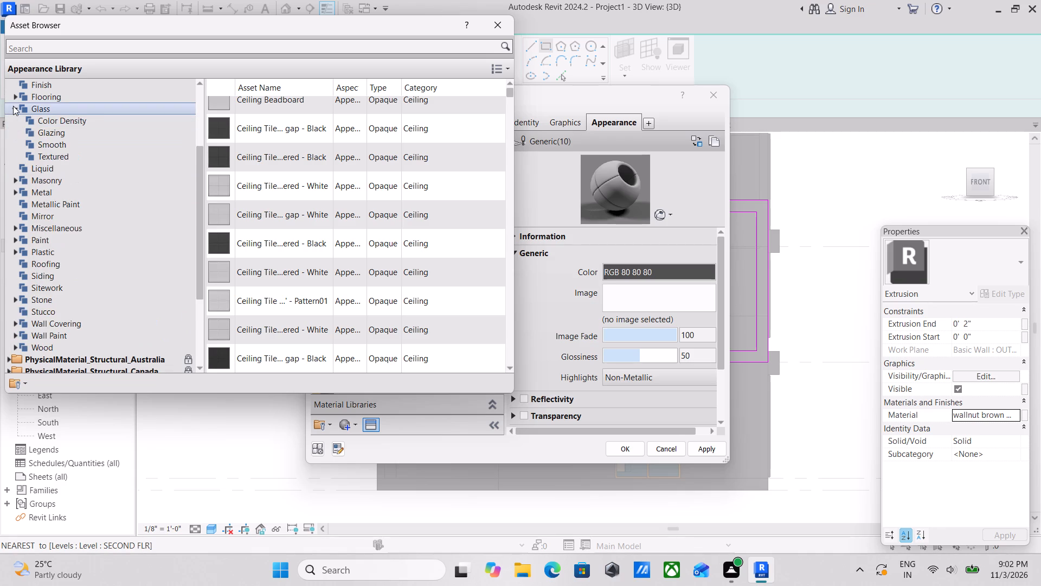
left_click(16, 93)
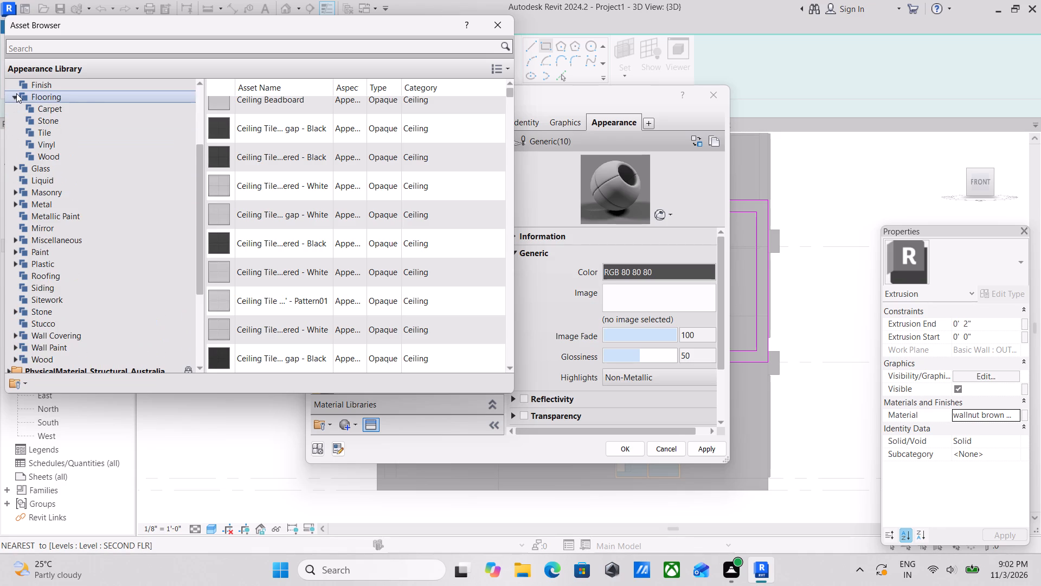
left_click(16, 93)
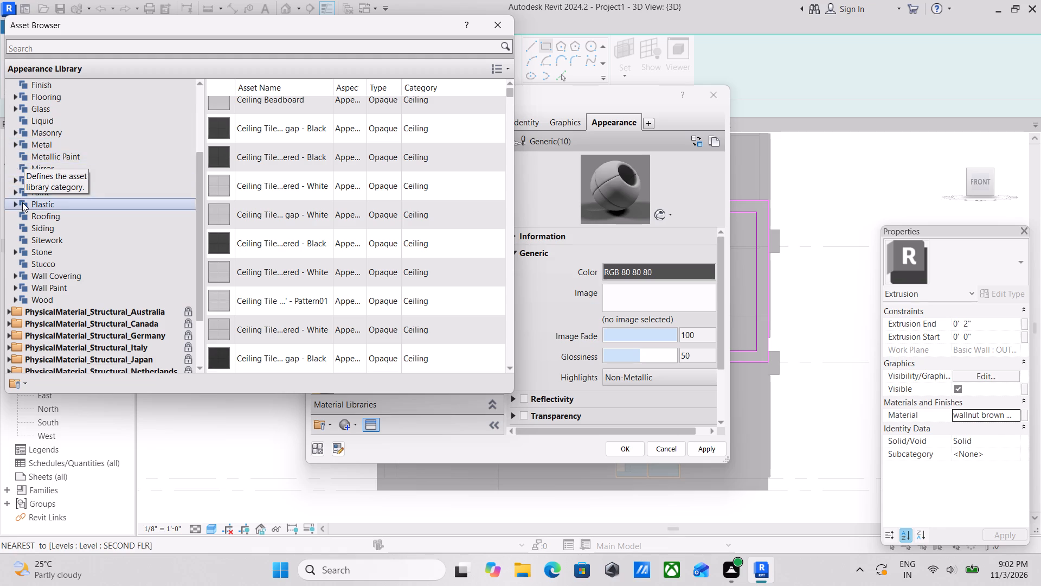
scroll(22, 203, "down", 1)
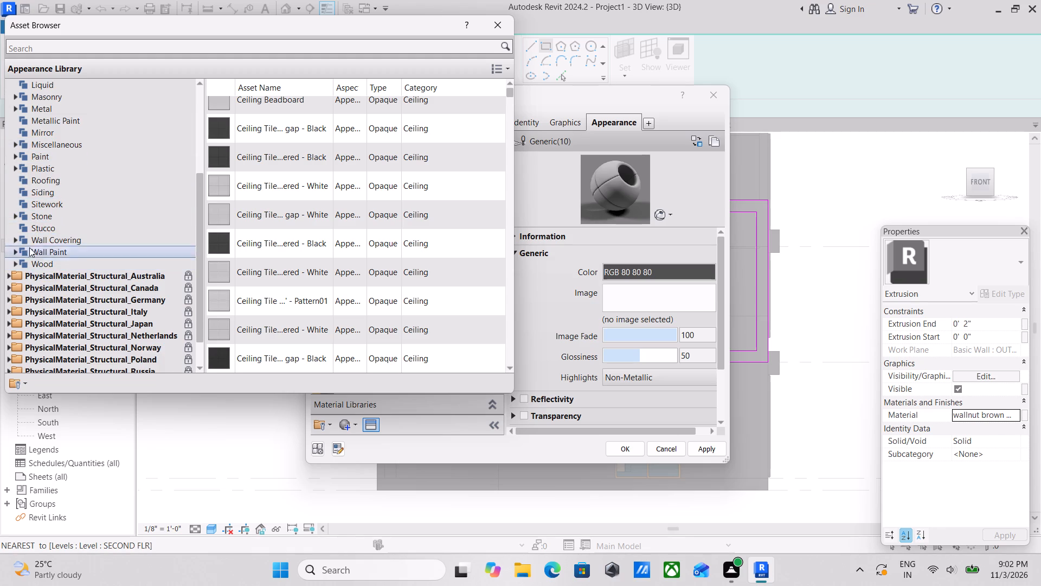
left_click(15, 239)
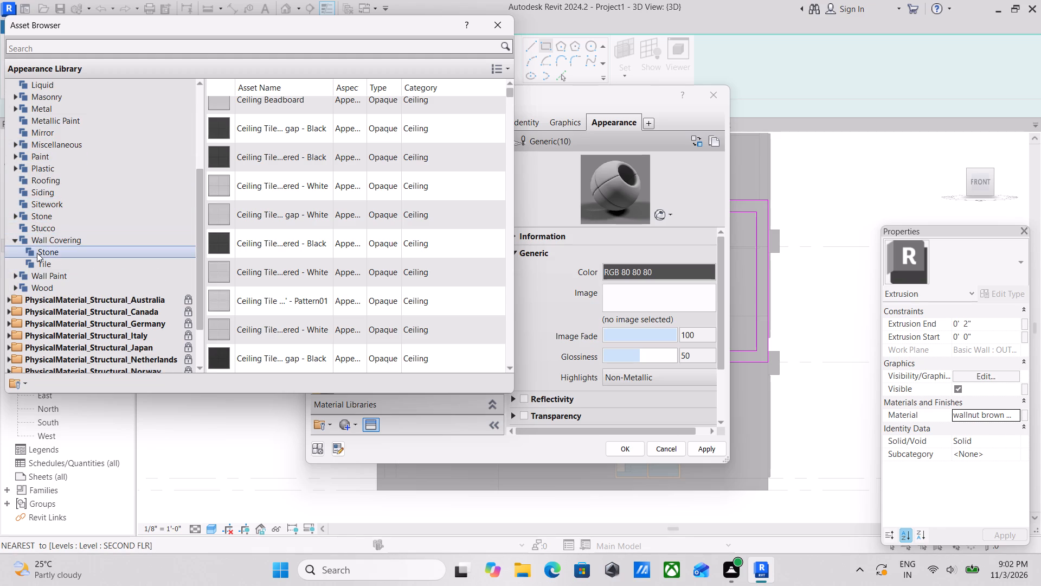
left_click(13, 235)
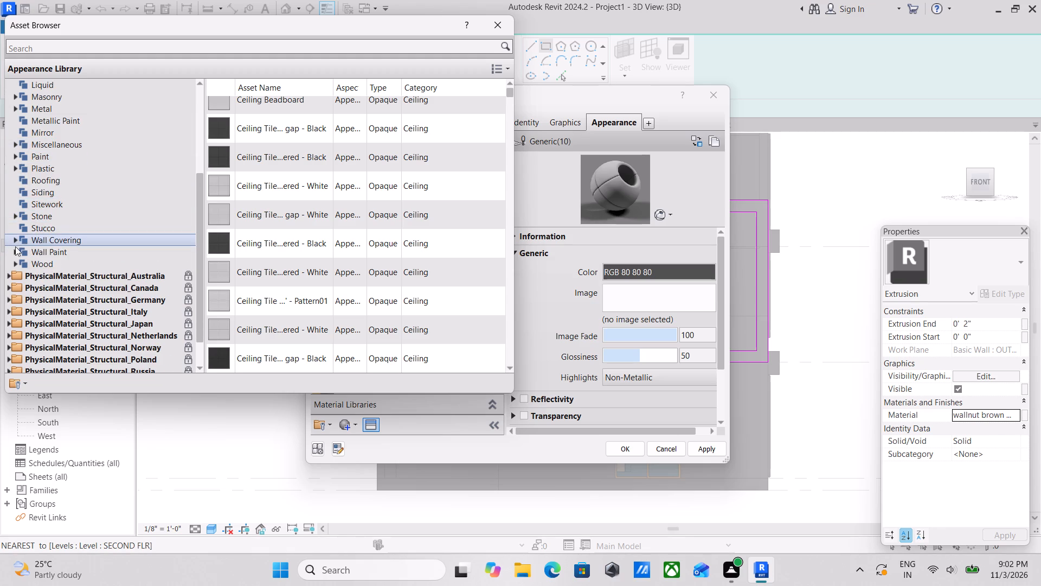
left_click(16, 252)
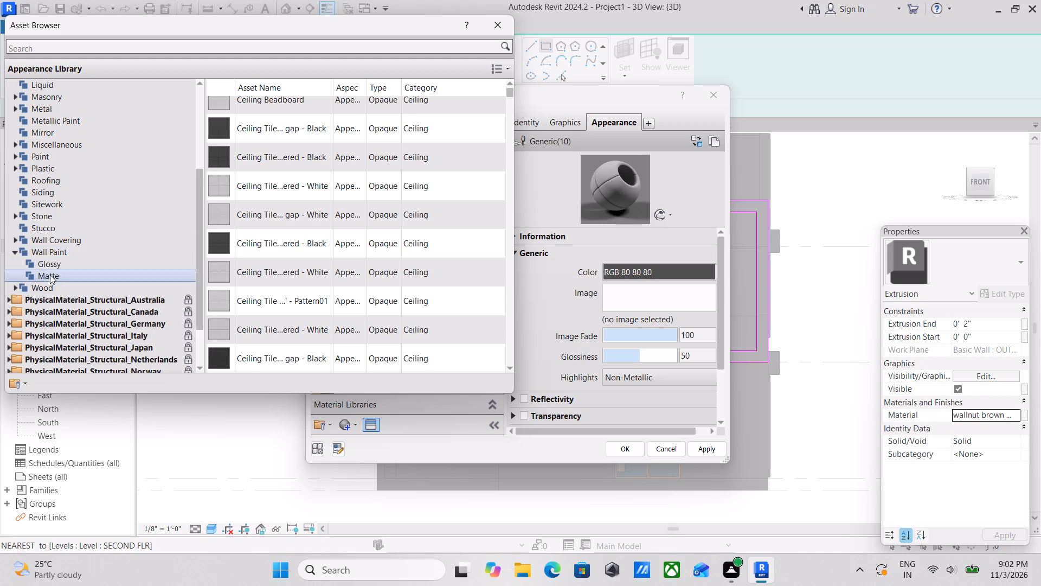
left_click(50, 275)
Look through the matte wall paint assets for a suitable base appearance for the brown material.
scroll(322, 216, "down", 3)
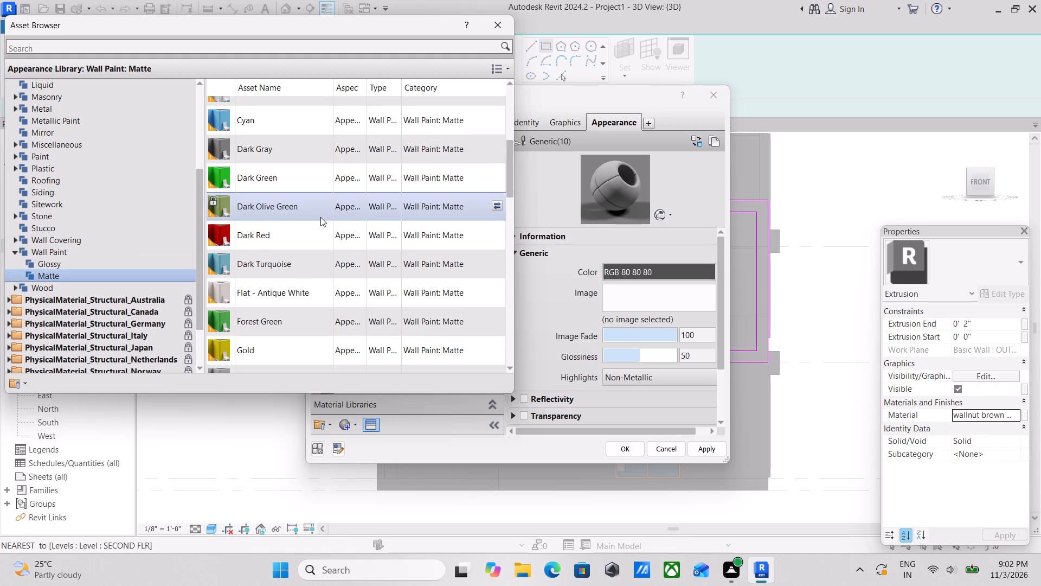
scroll(297, 296, "down", 2)
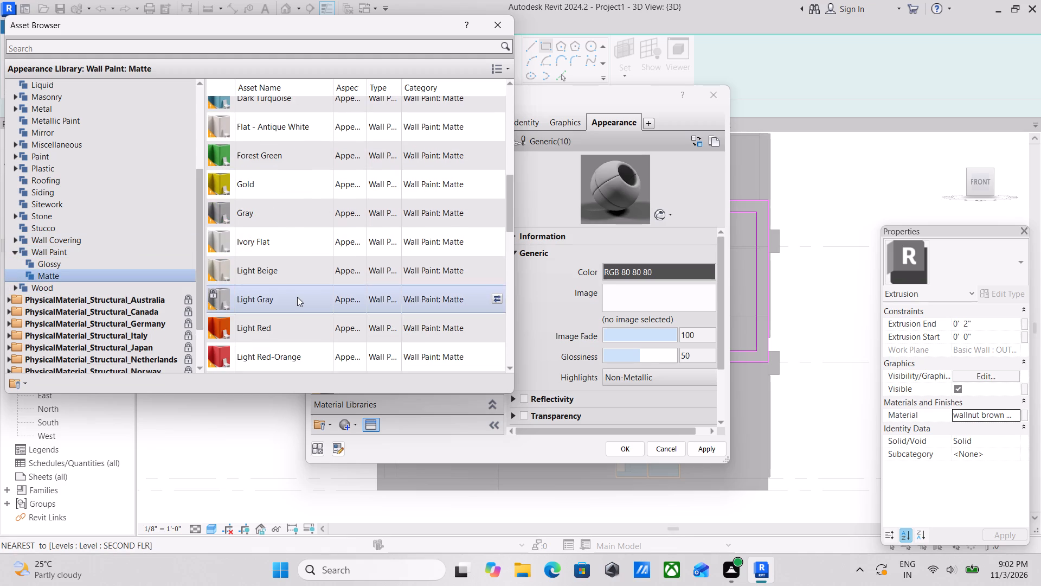
scroll(297, 297, "down", 5)
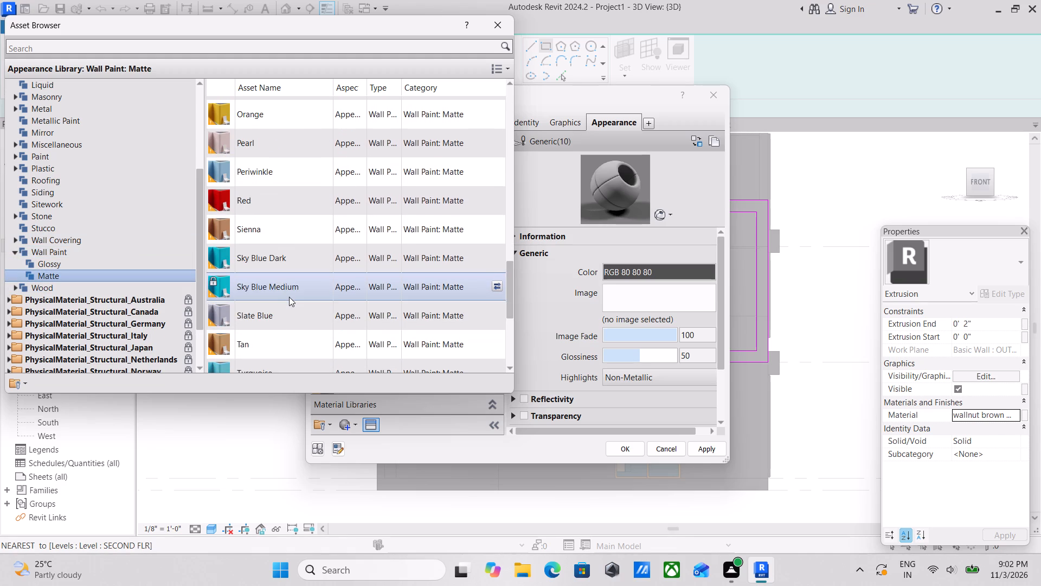
scroll(289, 297, "up", 1)
scroll(289, 297, "down", 4)
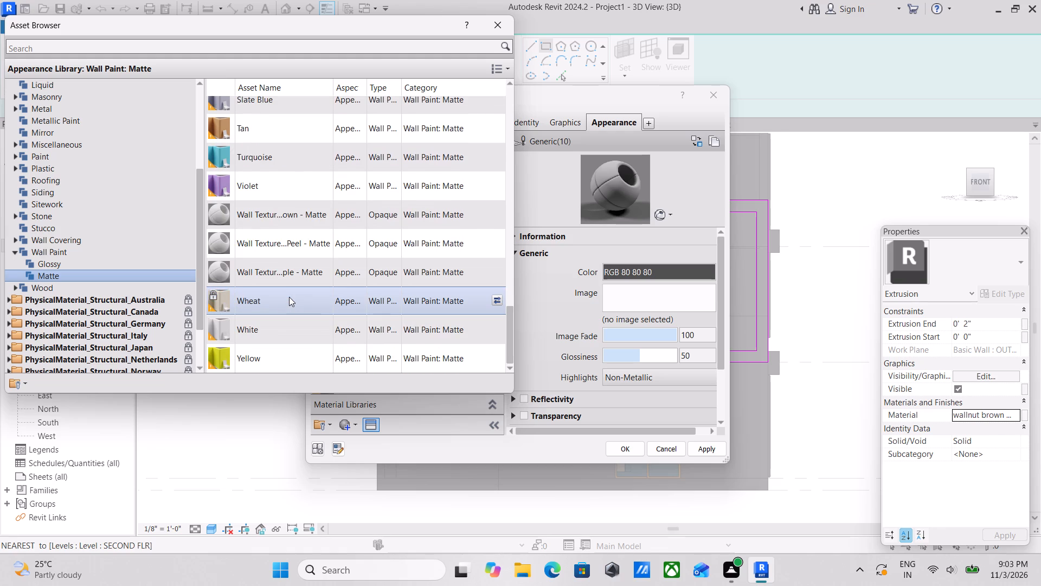
scroll(289, 297, "down", 2)
scroll(274, 304, "up", 5)
scroll(270, 252, "up", 2)
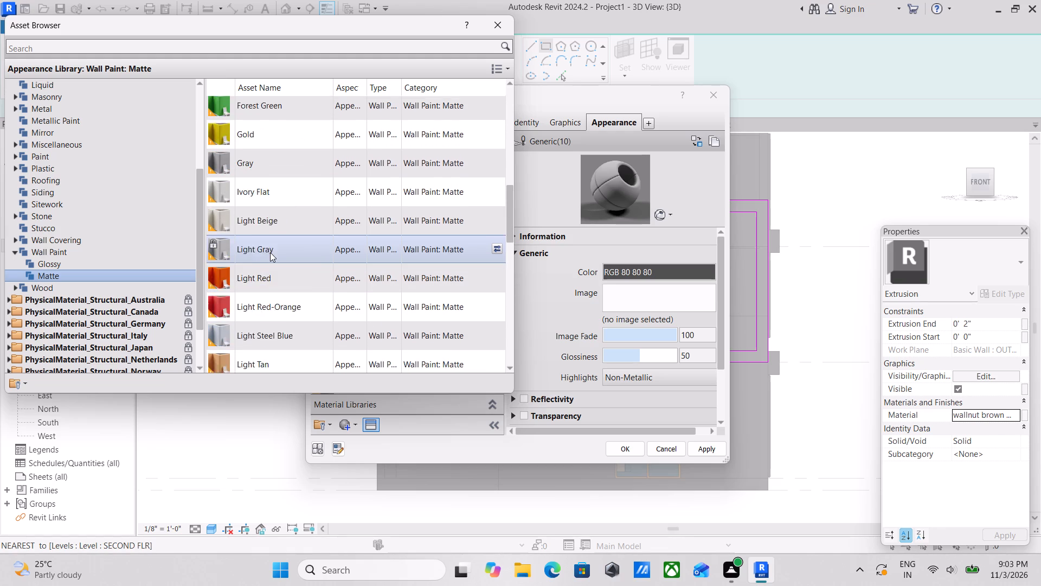
scroll(270, 252, "up", 3)
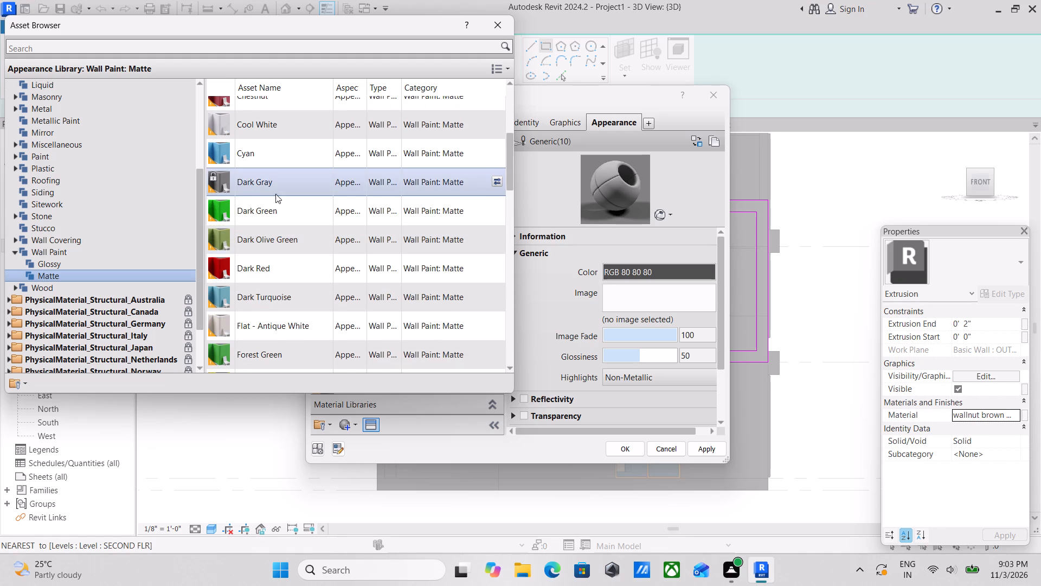
scroll(252, 180, "up", 2)
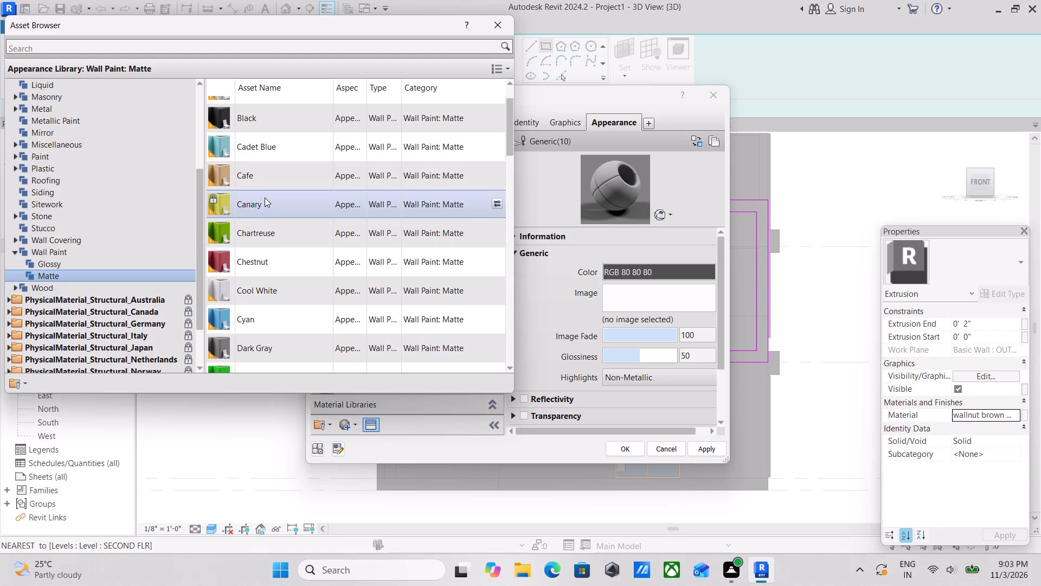
scroll(265, 198, "up", 4)
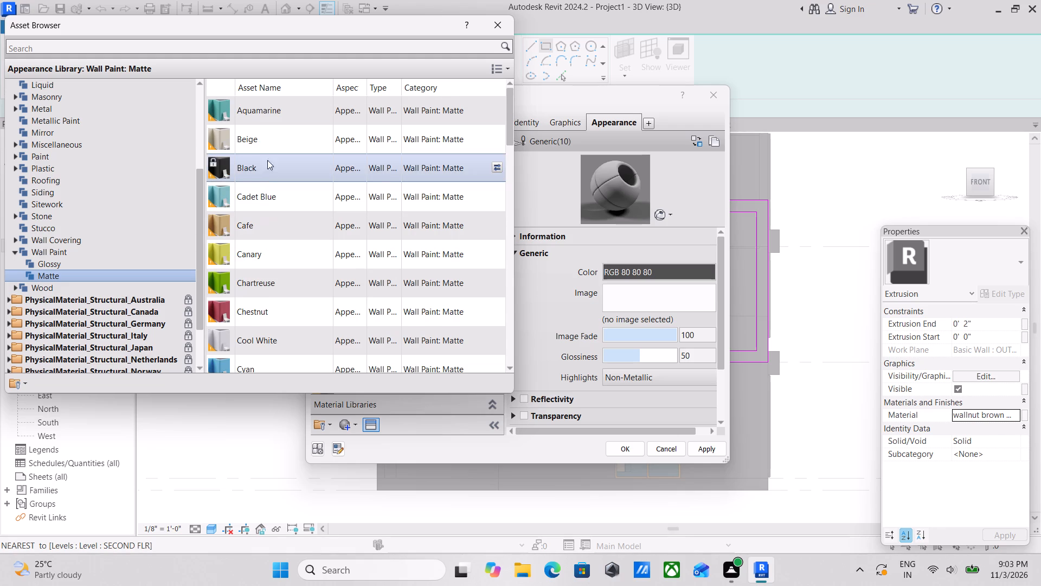
scroll(268, 146, "down", 3)
scroll(303, 205, "down", 5)
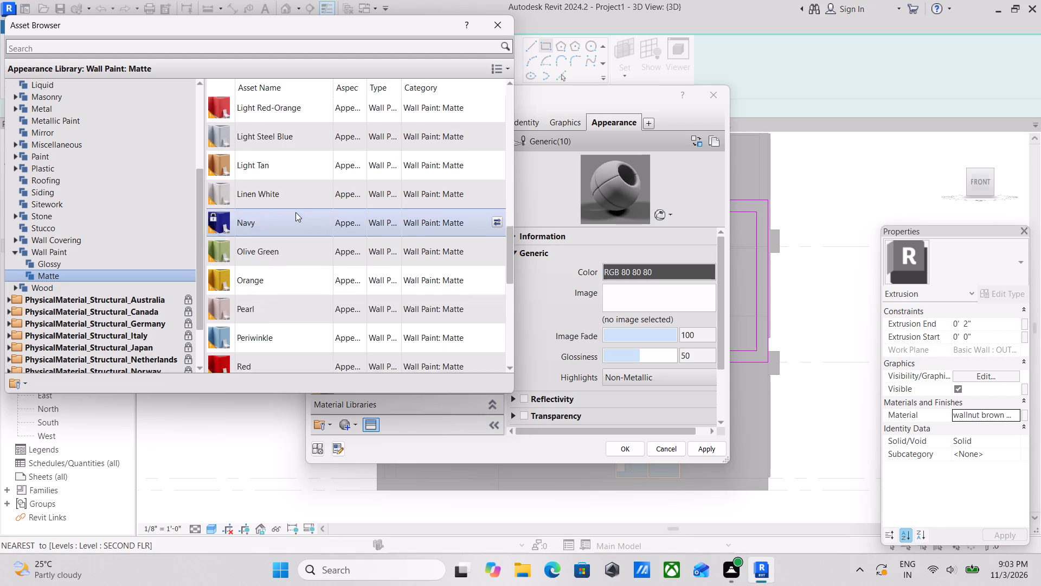
scroll(295, 212, "down", 5)
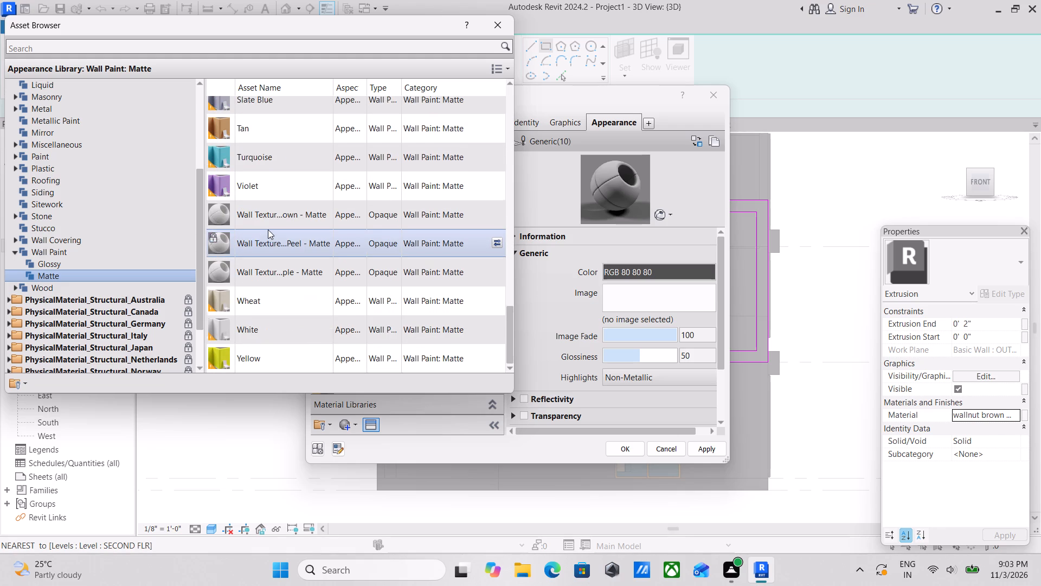
scroll(268, 227, "down", 3)
Replace the chacolate brown material's appearance with the Beige matte wall paint asset.
scroll(266, 237, "up", 5)
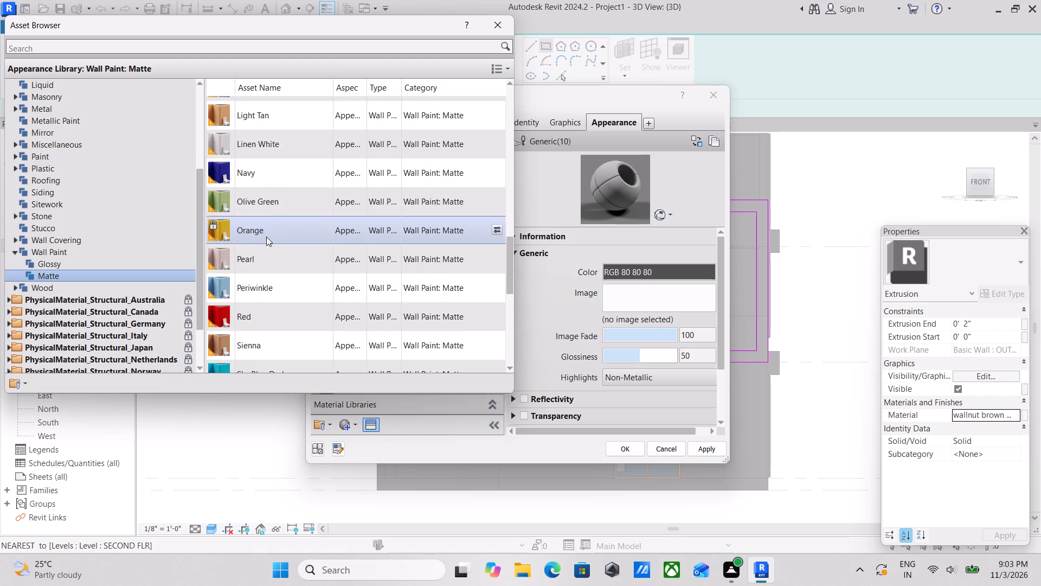
scroll(266, 237, "up", 2)
scroll(258, 187, "up", 2)
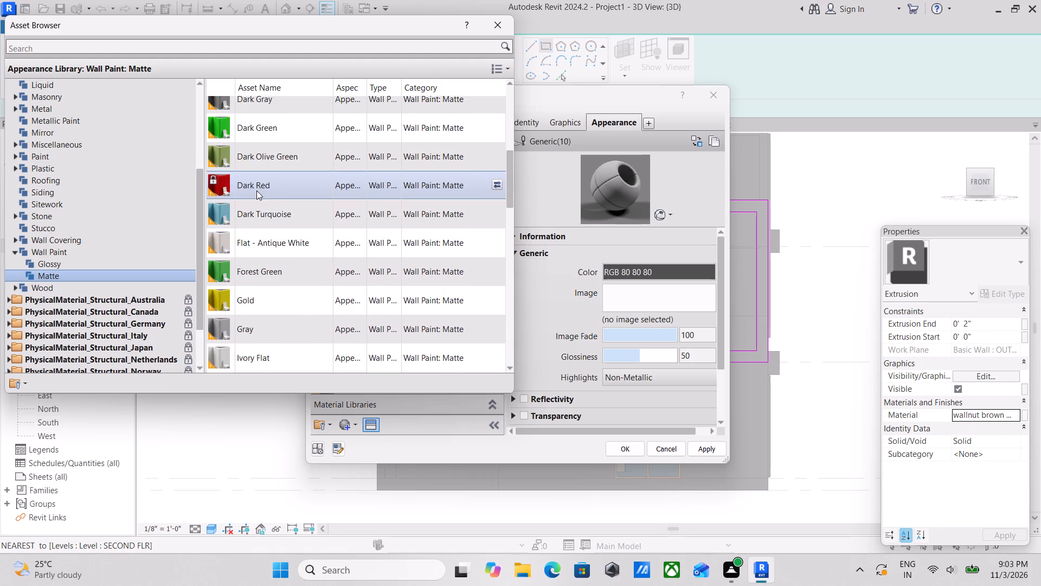
scroll(256, 190, "up", 1)
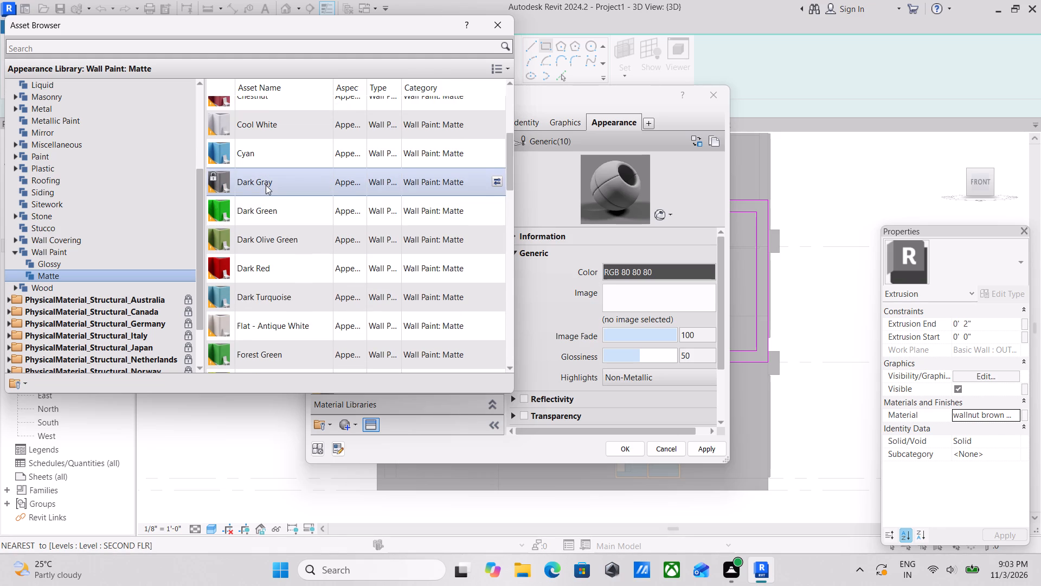
scroll(266, 185, "up", 1)
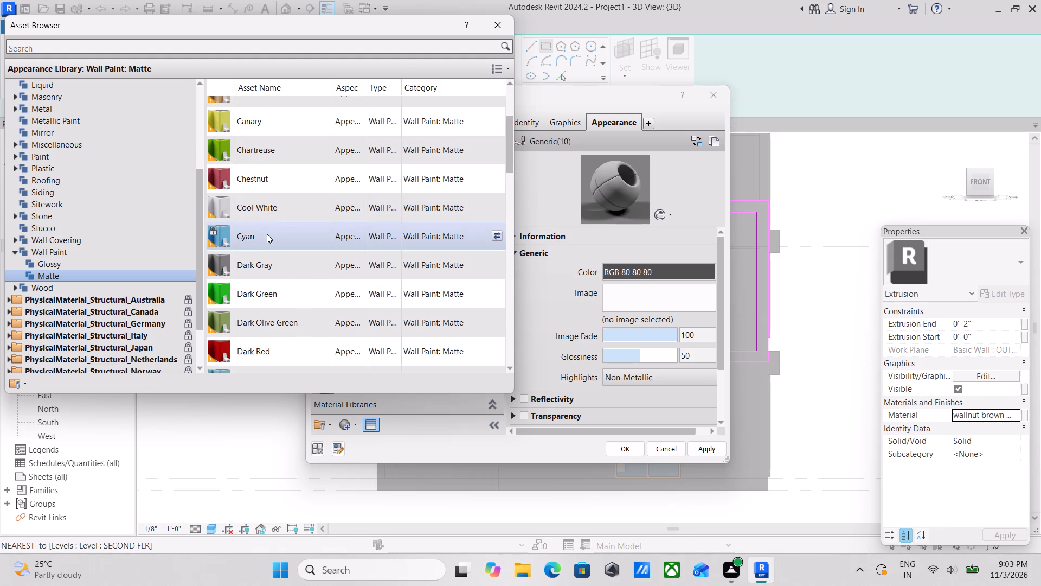
scroll(271, 224, "up", 6)
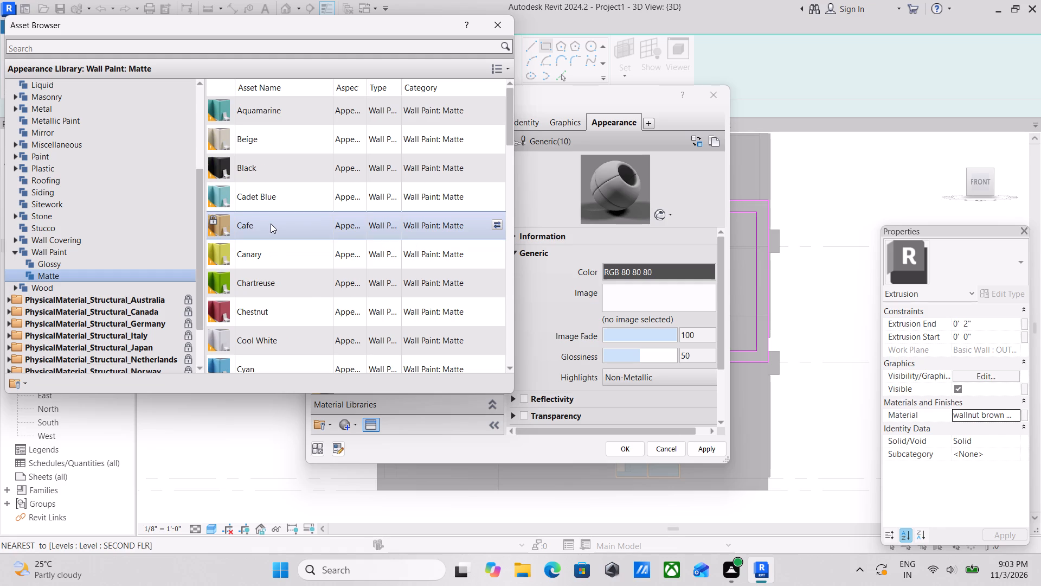
double_click(281, 136)
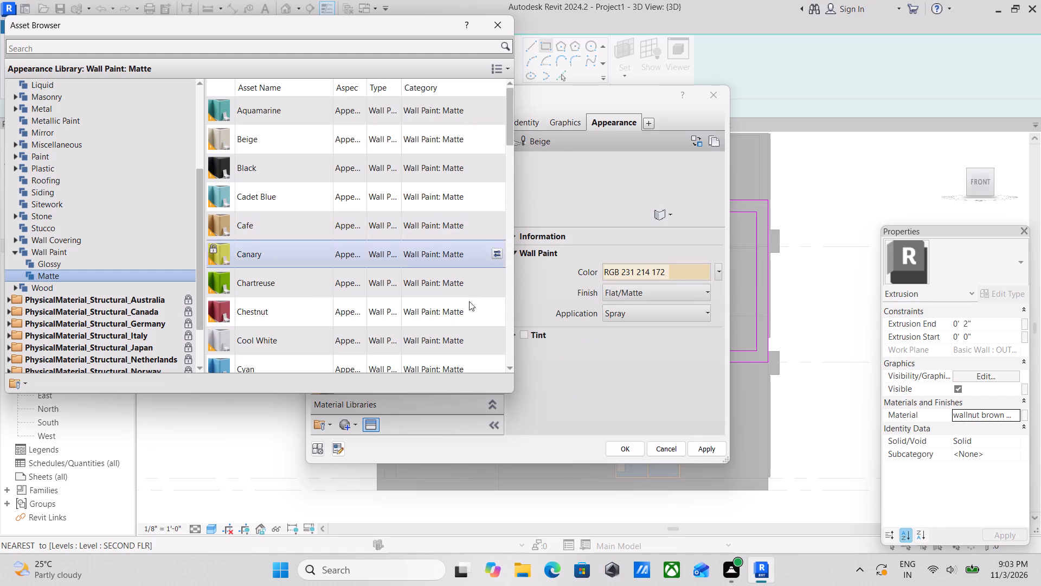
Set the chacolate brown wall paint colour to RGB 69, 51, 50 and assign the material to the extrusion.
left_click(680, 273)
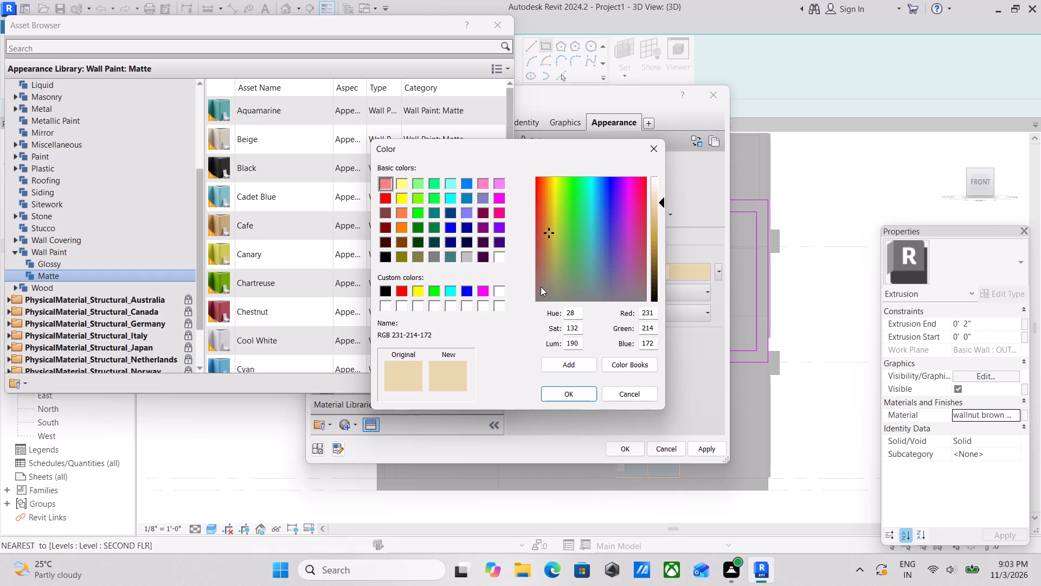
left_click_drag(657, 315, 556, 329)
type("69")
left_click_drag(657, 327, 618, 336)
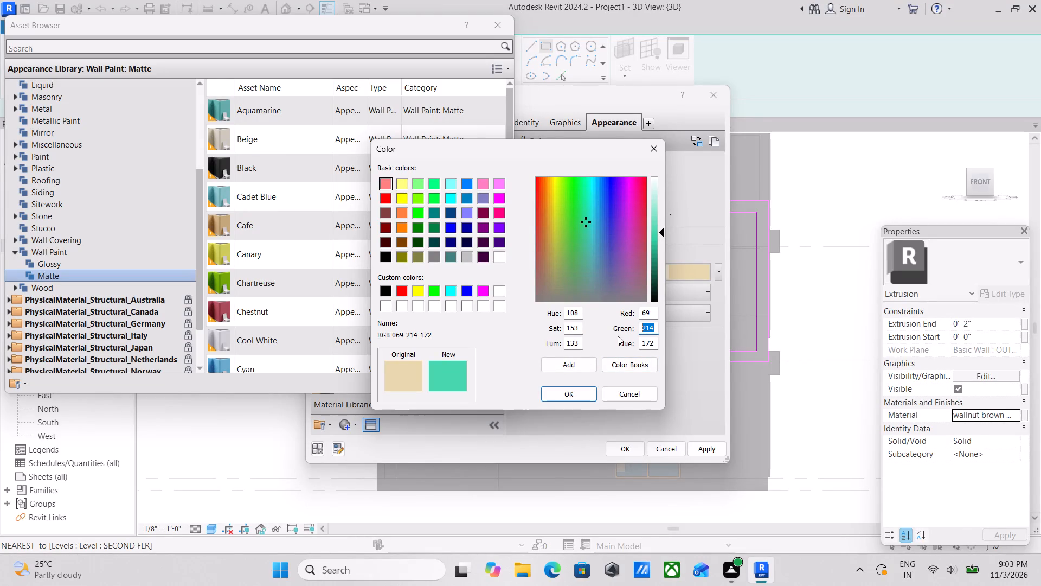
key("5")
key("1")
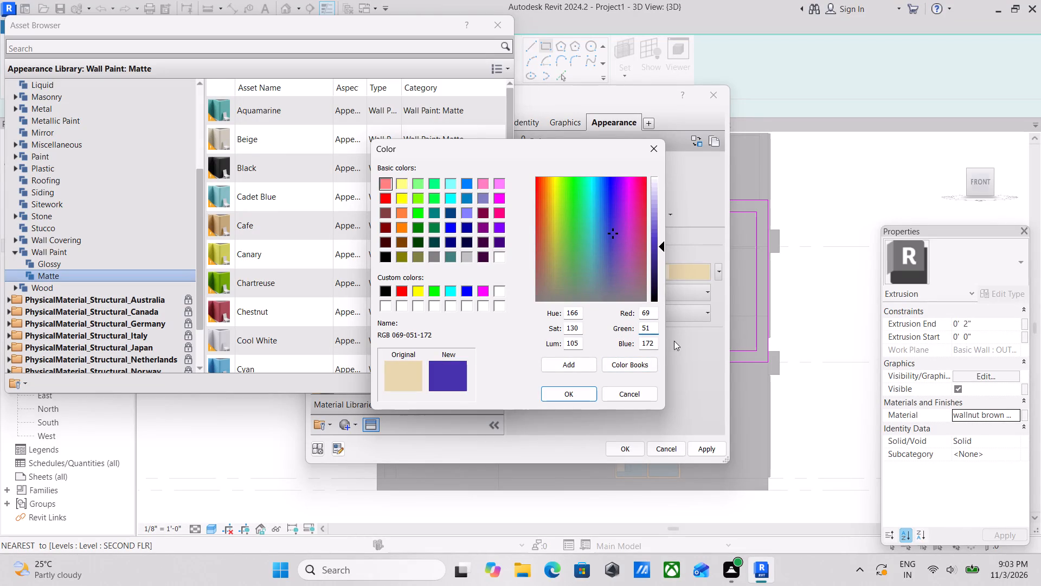
left_click_drag(654, 341, 608, 353)
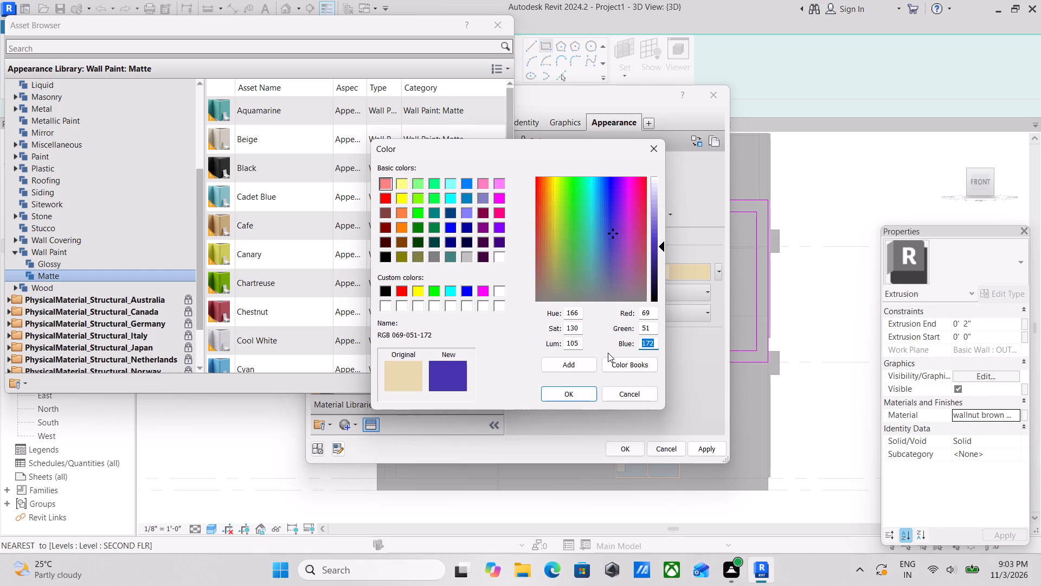
type("50")
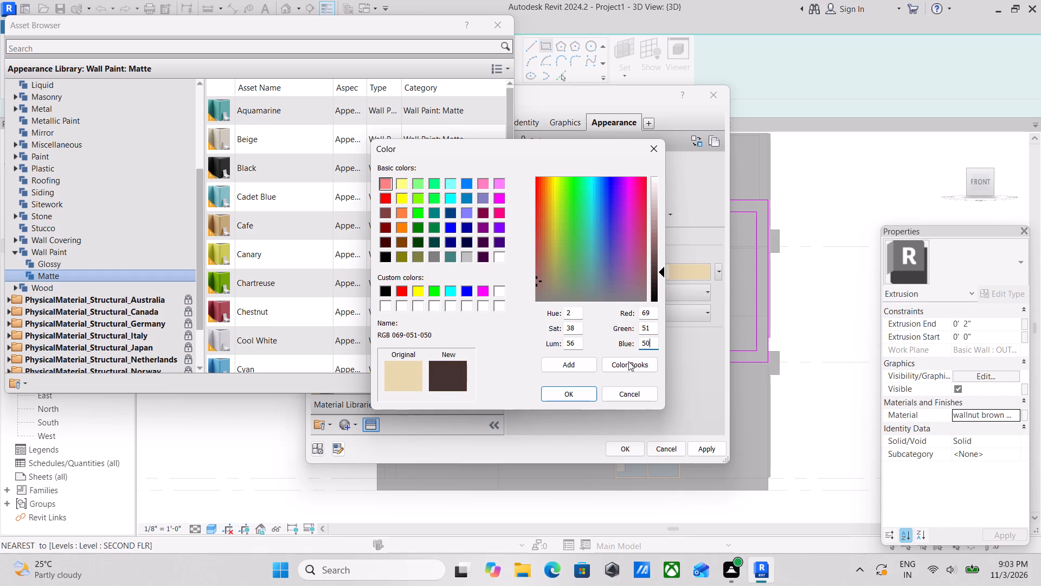
left_click(550, 392)
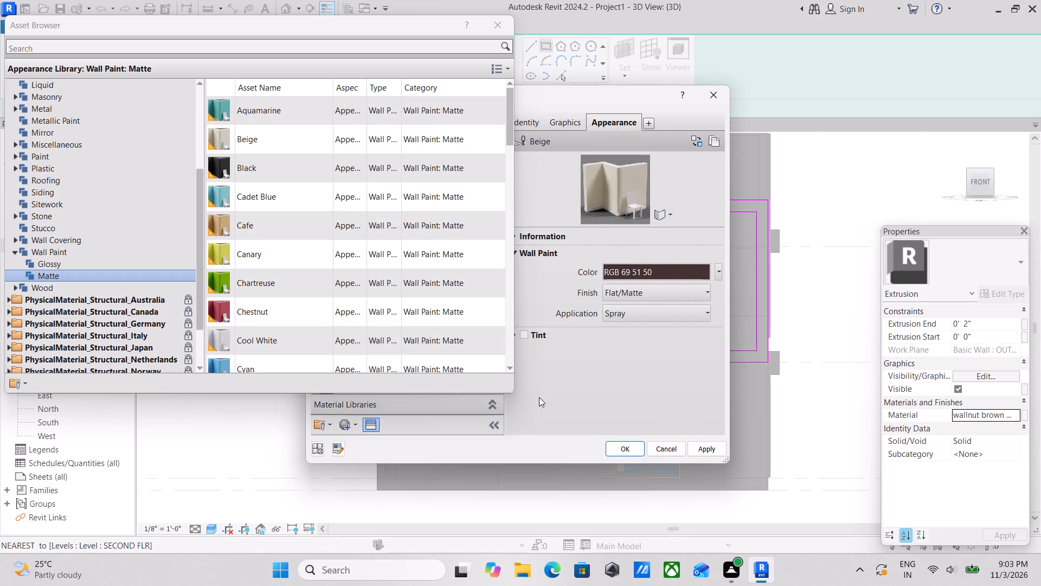
left_click(703, 450)
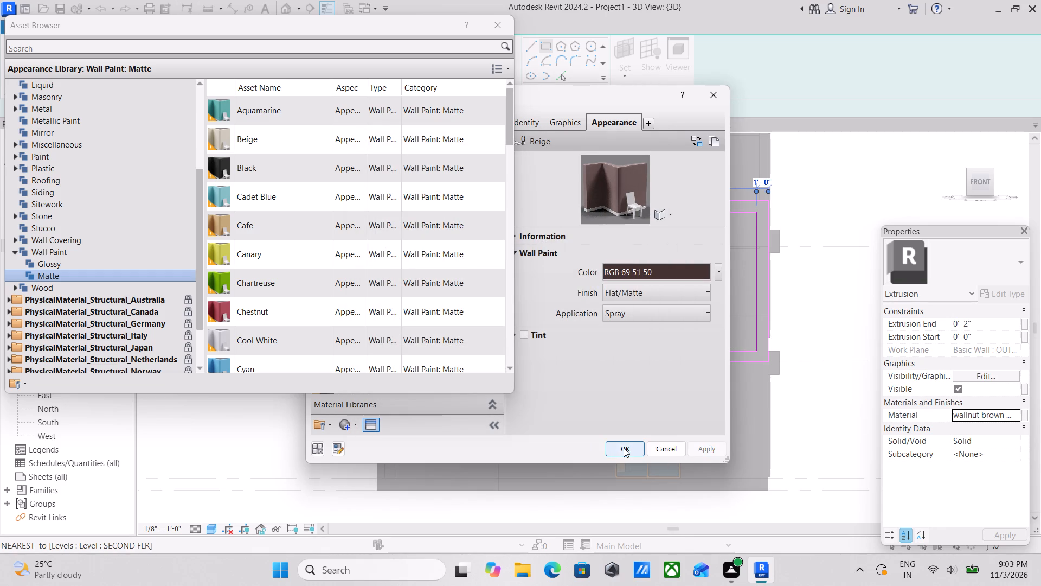
left_click(624, 448)
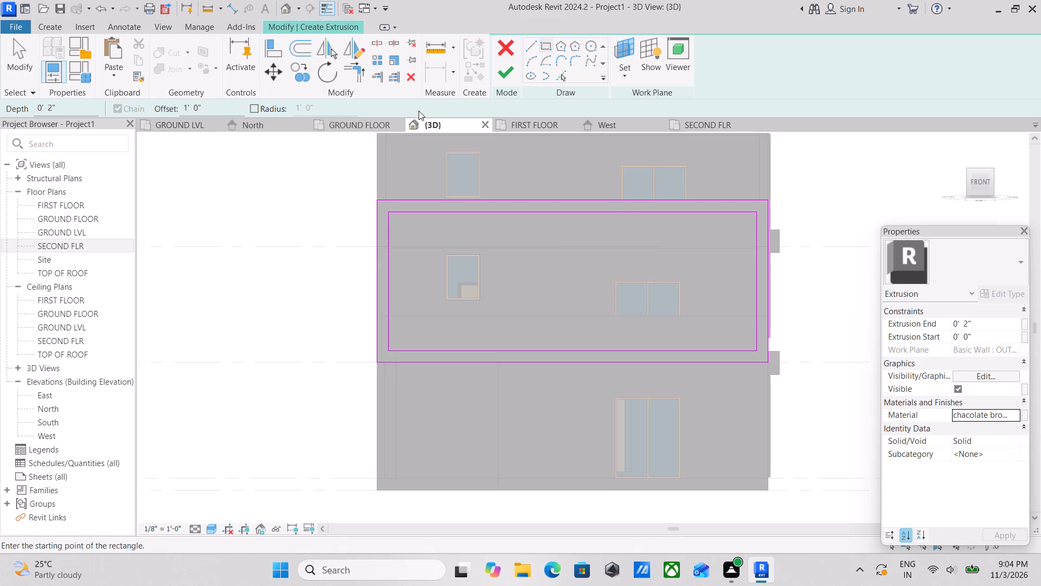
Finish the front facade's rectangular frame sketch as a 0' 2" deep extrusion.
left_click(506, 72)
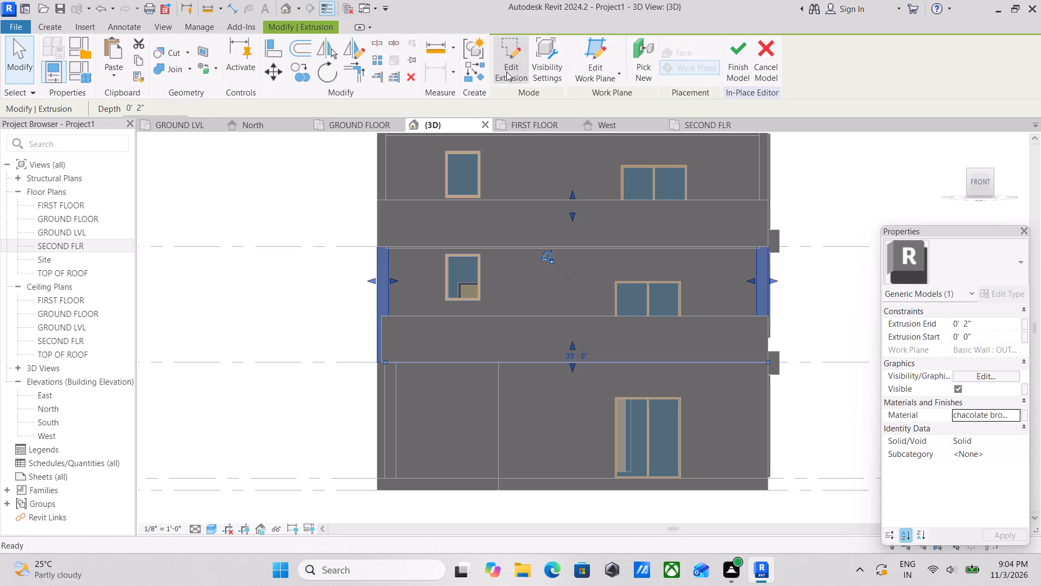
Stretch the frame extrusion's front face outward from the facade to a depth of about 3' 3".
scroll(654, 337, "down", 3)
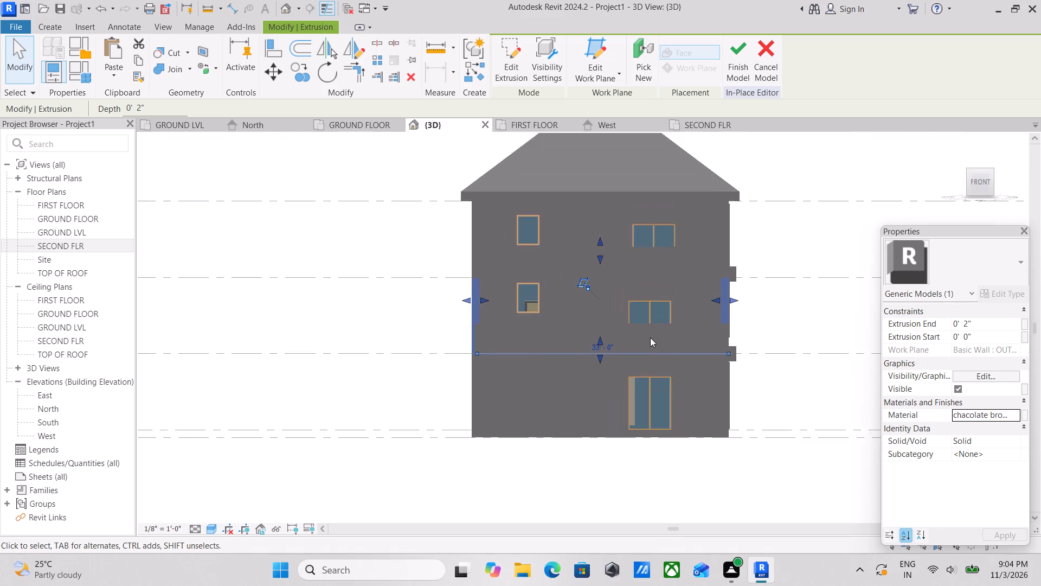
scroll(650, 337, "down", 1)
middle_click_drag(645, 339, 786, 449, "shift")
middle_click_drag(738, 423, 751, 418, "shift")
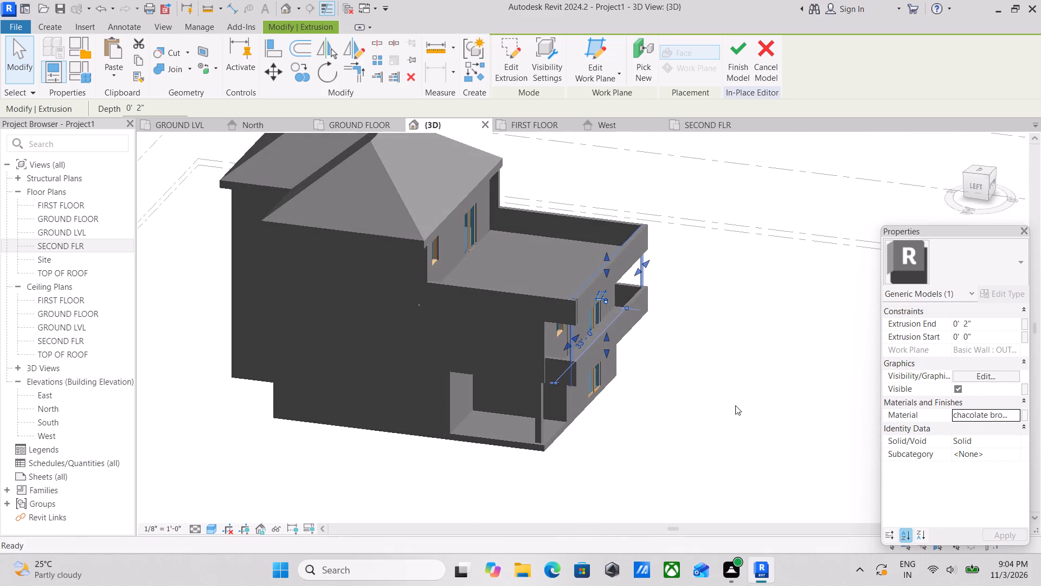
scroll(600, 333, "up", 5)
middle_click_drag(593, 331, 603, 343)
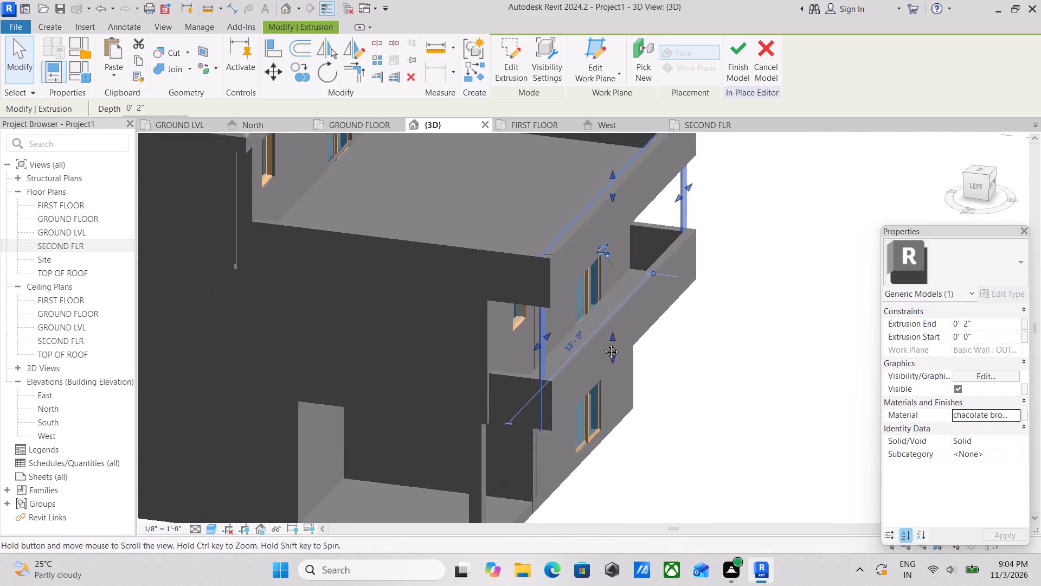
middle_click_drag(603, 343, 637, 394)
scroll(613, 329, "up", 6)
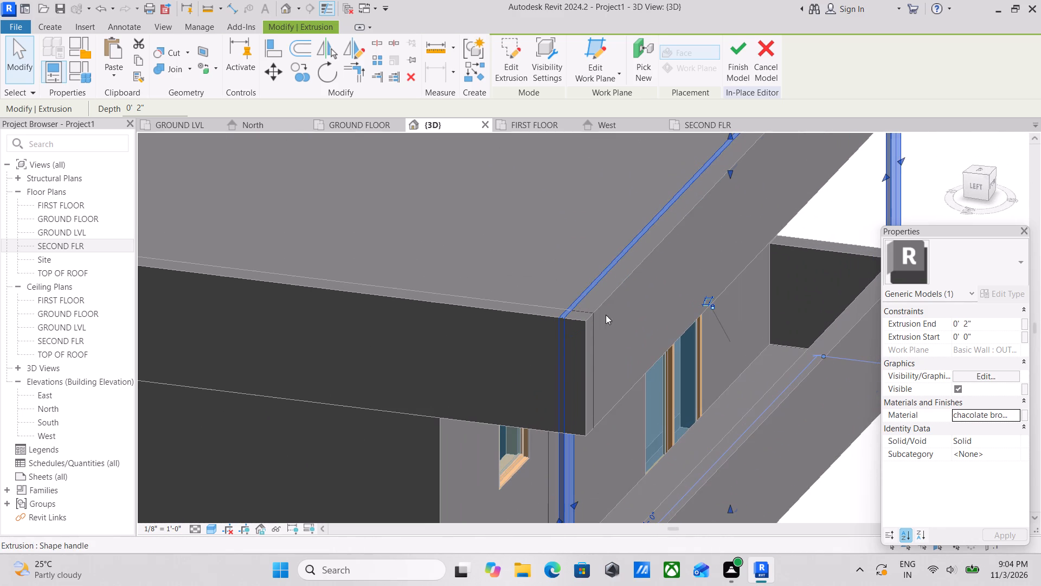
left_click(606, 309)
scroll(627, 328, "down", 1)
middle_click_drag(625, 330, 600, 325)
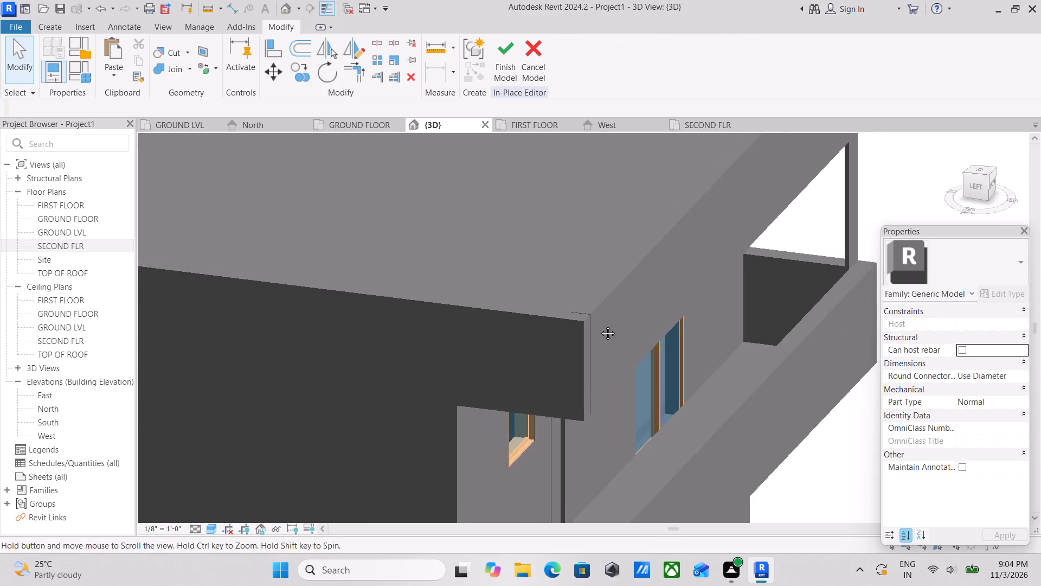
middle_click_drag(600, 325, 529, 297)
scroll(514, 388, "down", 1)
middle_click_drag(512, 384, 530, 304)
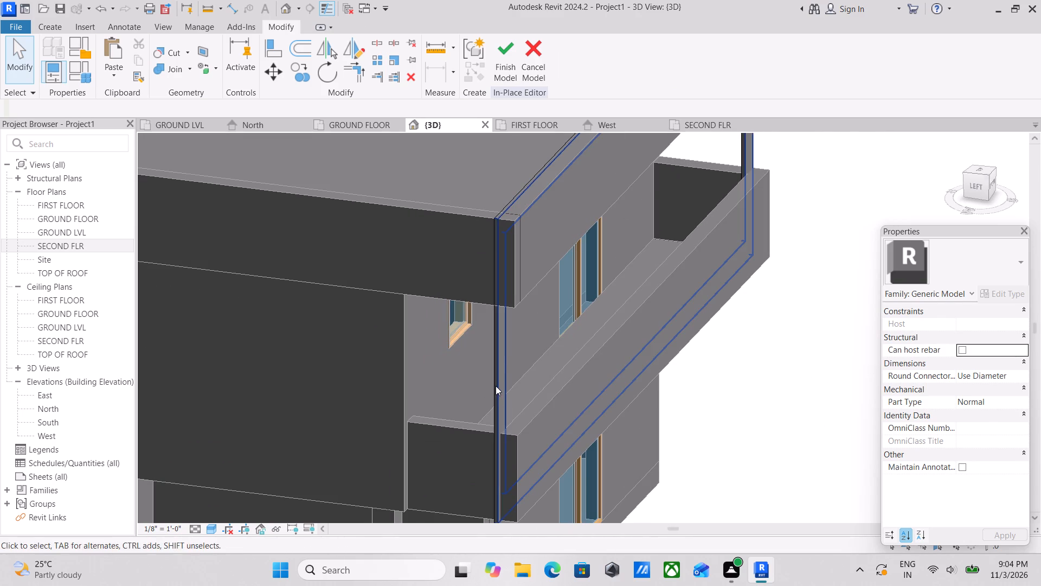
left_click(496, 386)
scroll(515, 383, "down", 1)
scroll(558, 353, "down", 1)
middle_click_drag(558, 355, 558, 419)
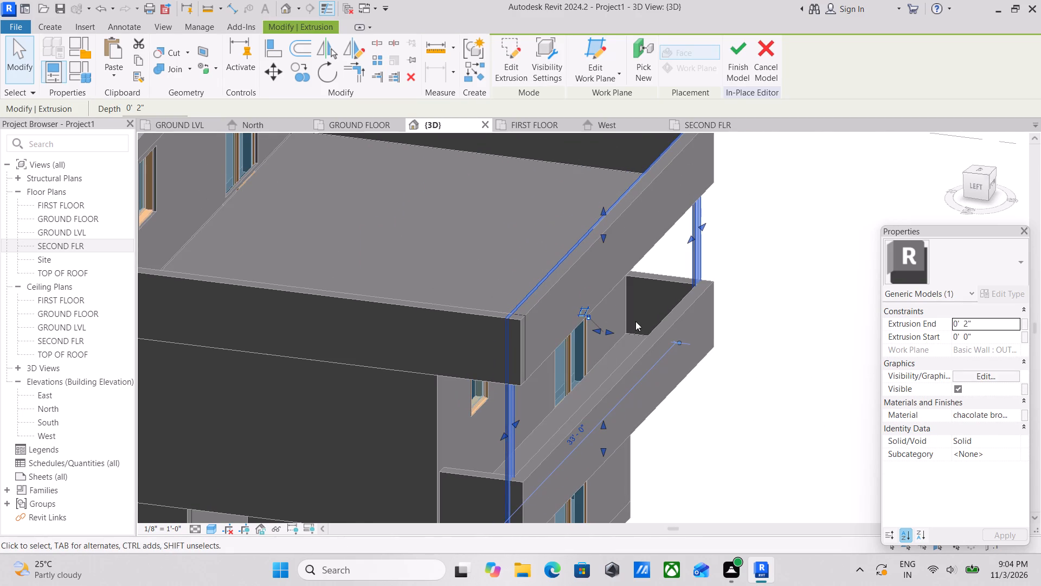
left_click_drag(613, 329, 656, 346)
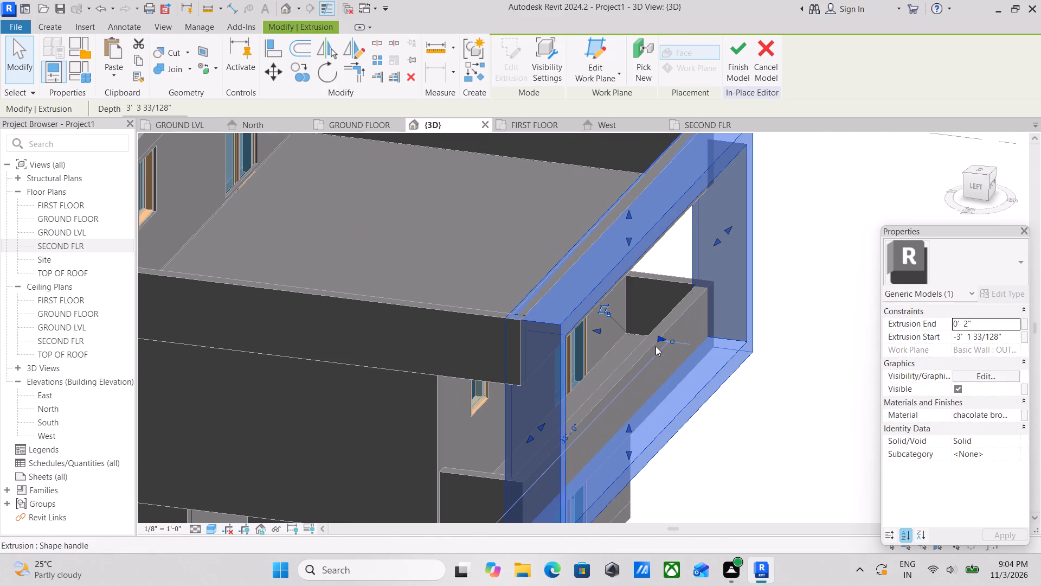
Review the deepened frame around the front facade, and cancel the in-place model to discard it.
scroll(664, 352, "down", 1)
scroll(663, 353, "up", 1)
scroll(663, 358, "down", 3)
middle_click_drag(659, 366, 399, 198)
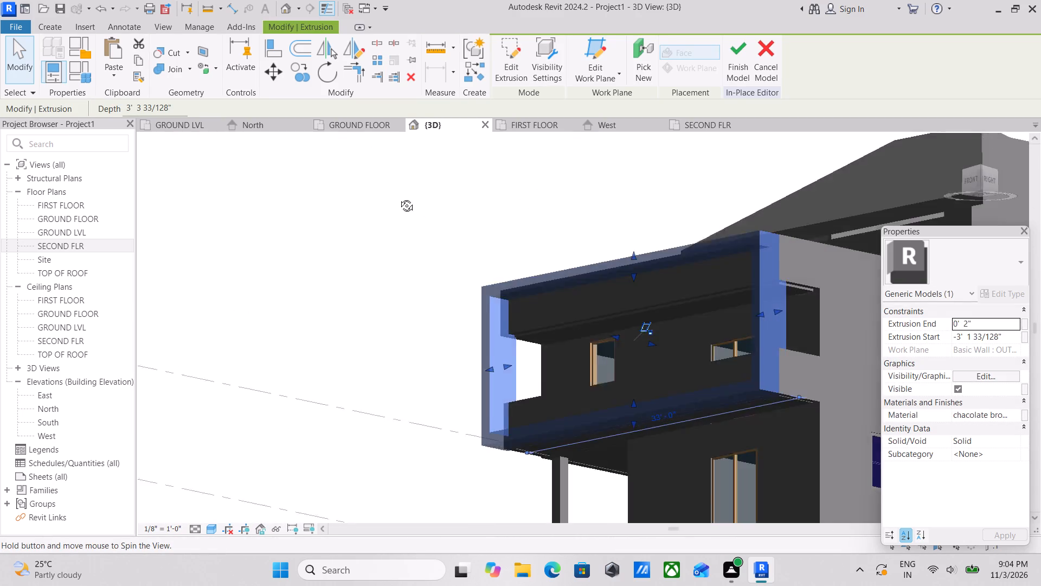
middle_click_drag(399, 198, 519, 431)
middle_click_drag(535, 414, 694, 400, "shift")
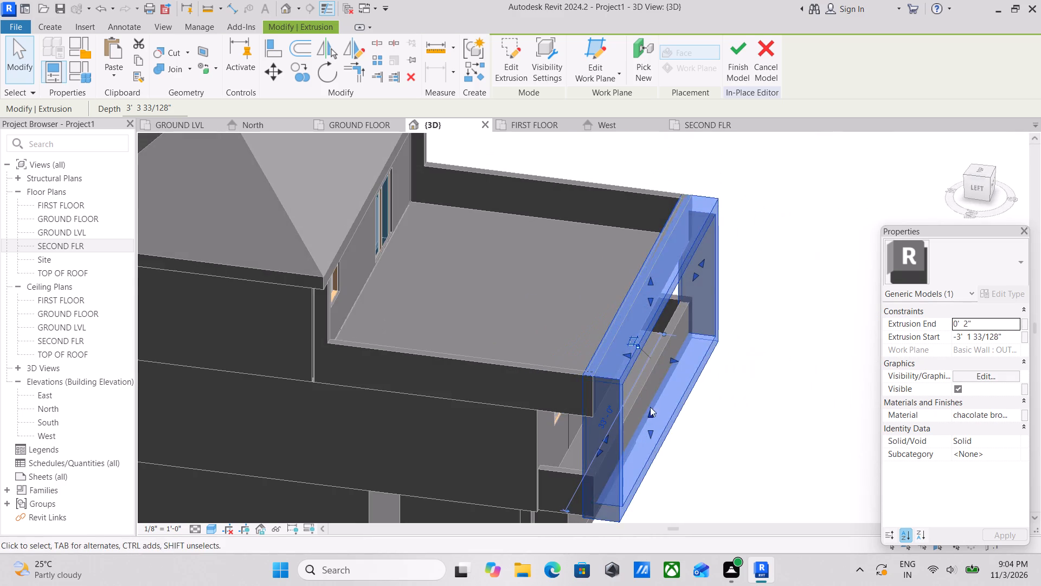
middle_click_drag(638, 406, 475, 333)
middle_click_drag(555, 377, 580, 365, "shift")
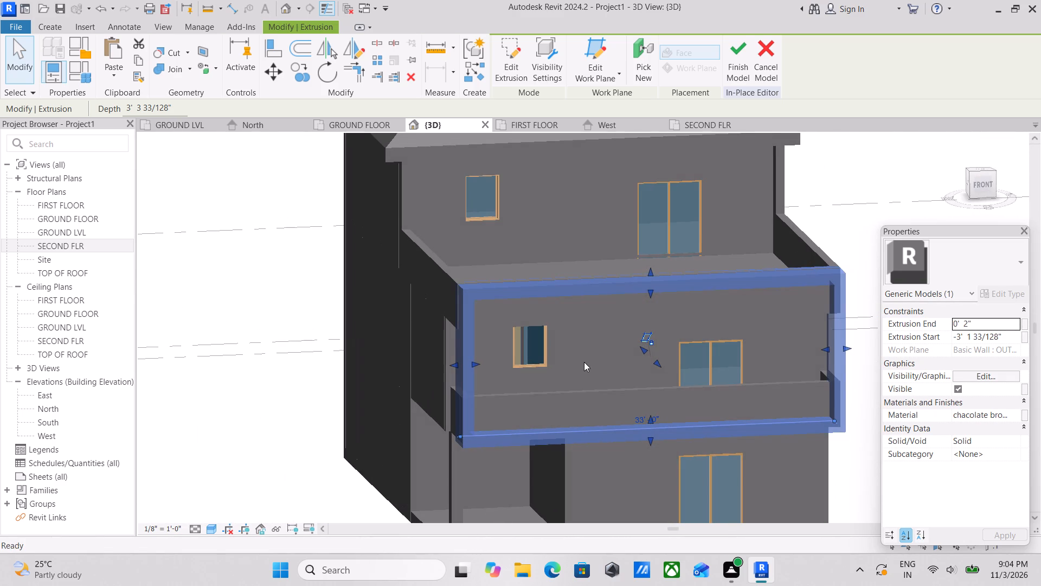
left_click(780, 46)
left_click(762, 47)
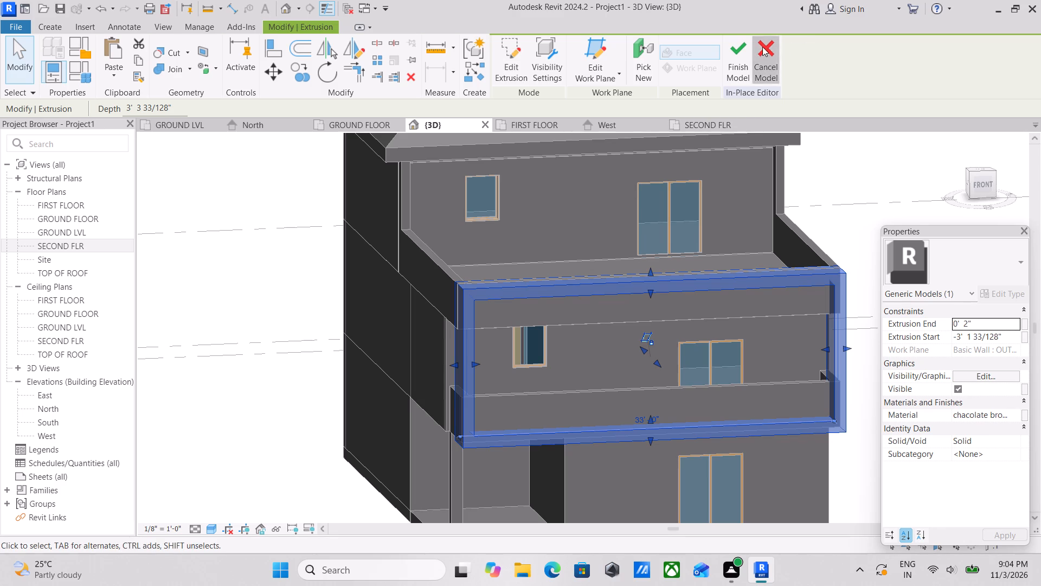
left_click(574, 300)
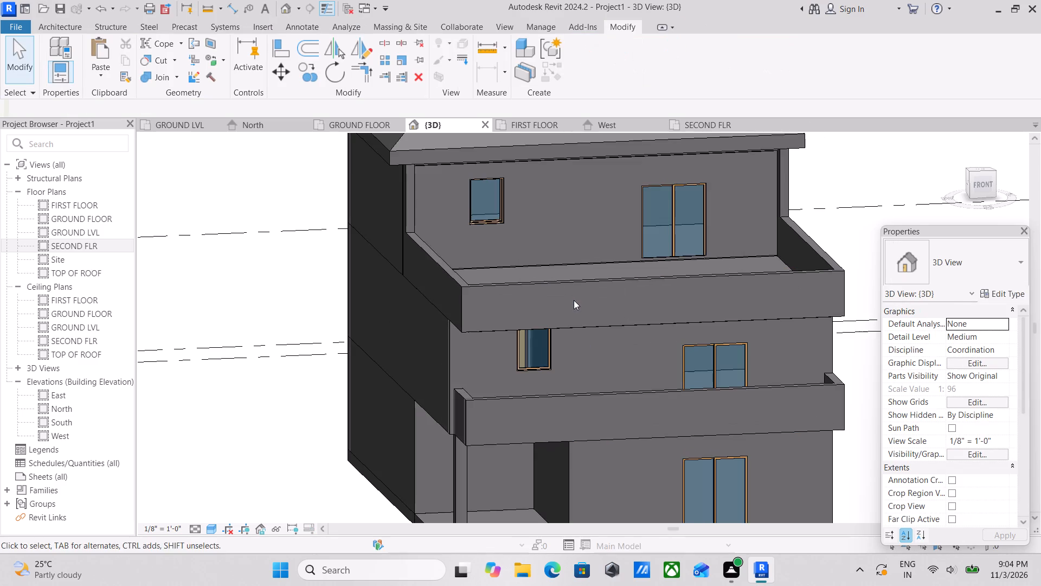
Inspect the second-floor front parapet wall and how it meets the side wall at the corner.
scroll(543, 323, "up", 2)
middle_click_drag(541, 326, 546, 340)
scroll(543, 342, "up", 2)
scroll(425, 294, "up", 3)
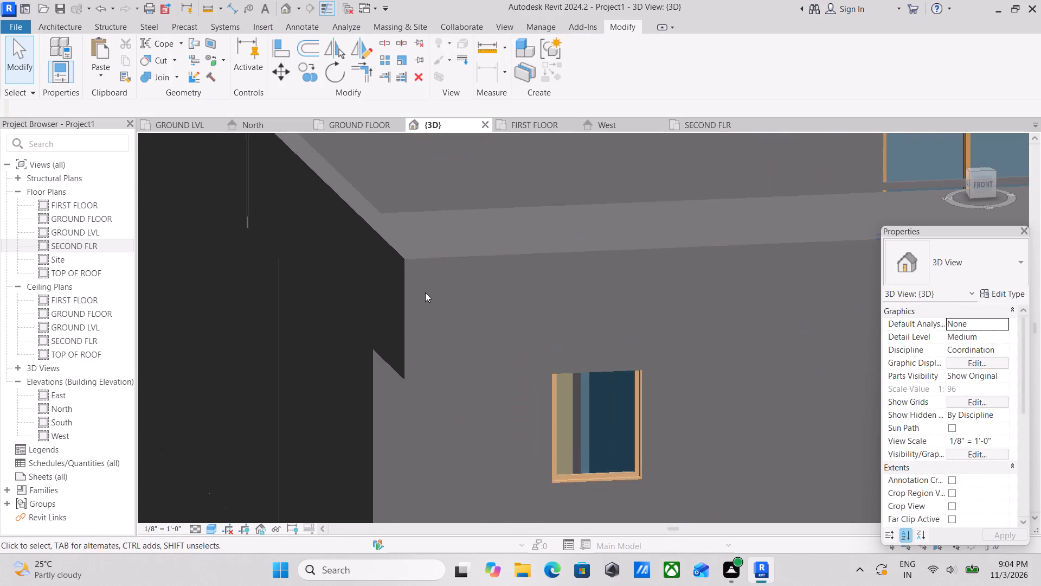
scroll(463, 267, "up", 3)
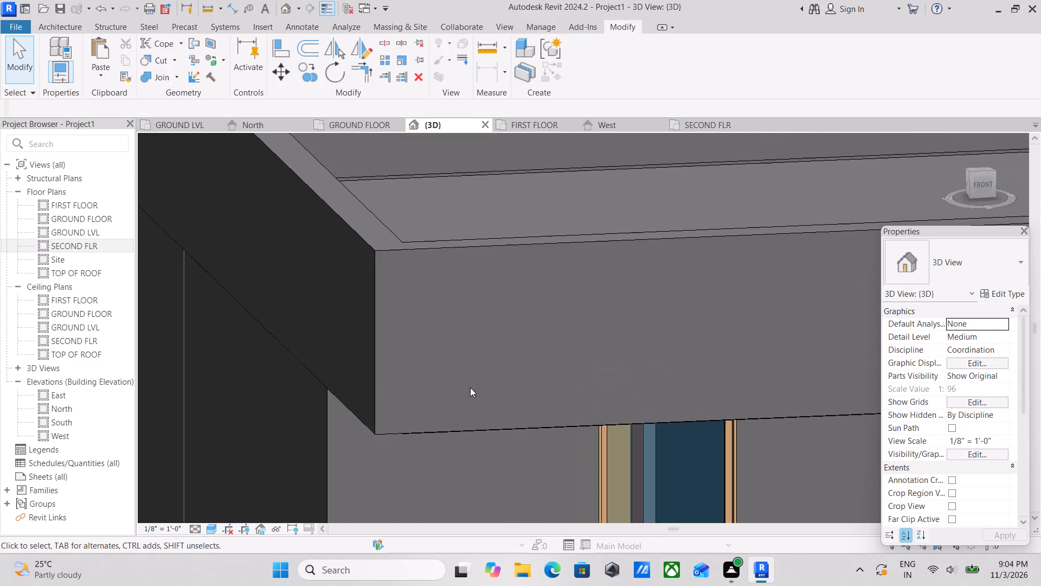
left_click(472, 432)
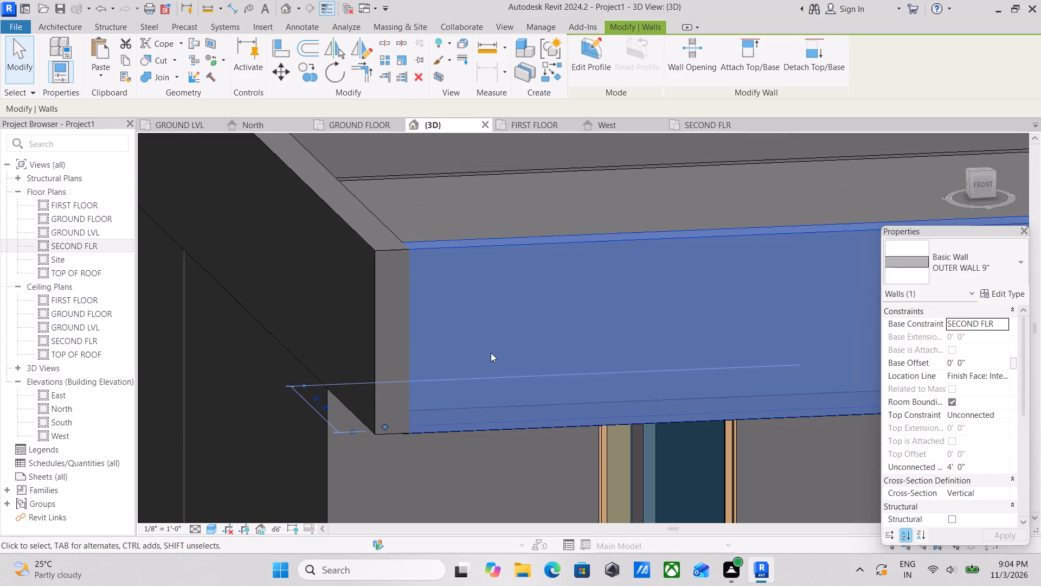
scroll(491, 352, "down", 2)
key("Escape")
Examine the front parapet and balcony walls from several angles, checking the front parapet wall's end at the corner.
scroll(486, 345, "down", 3)
middle_click_drag(485, 337, 423, 441)
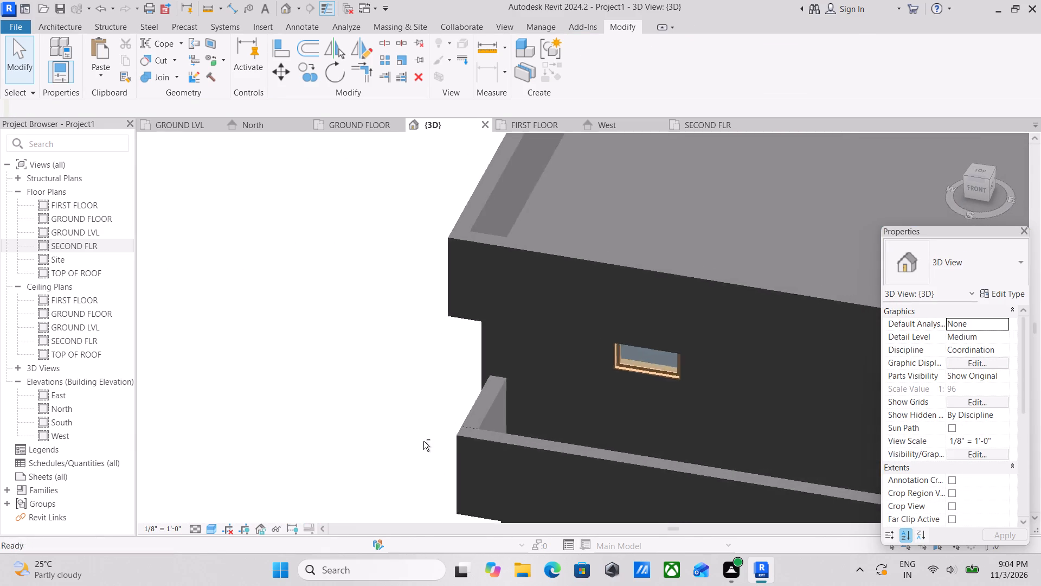
scroll(451, 241, "up", 2)
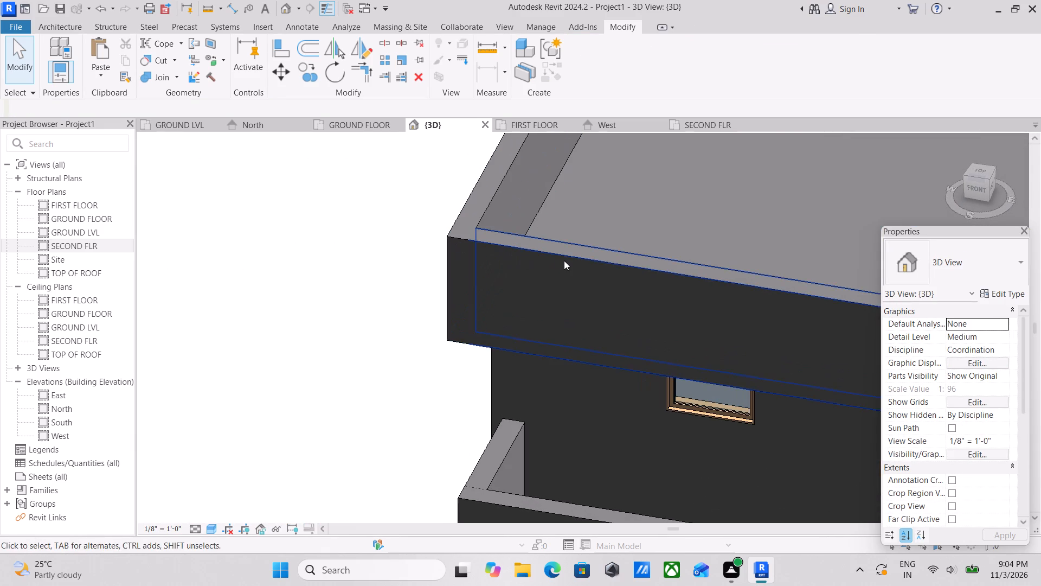
scroll(568, 257, "down", 1)
middle_click_drag(564, 264, 307, 186)
scroll(411, 264, "down", 5)
middle_click_drag(421, 300, 423, 298, "shift")
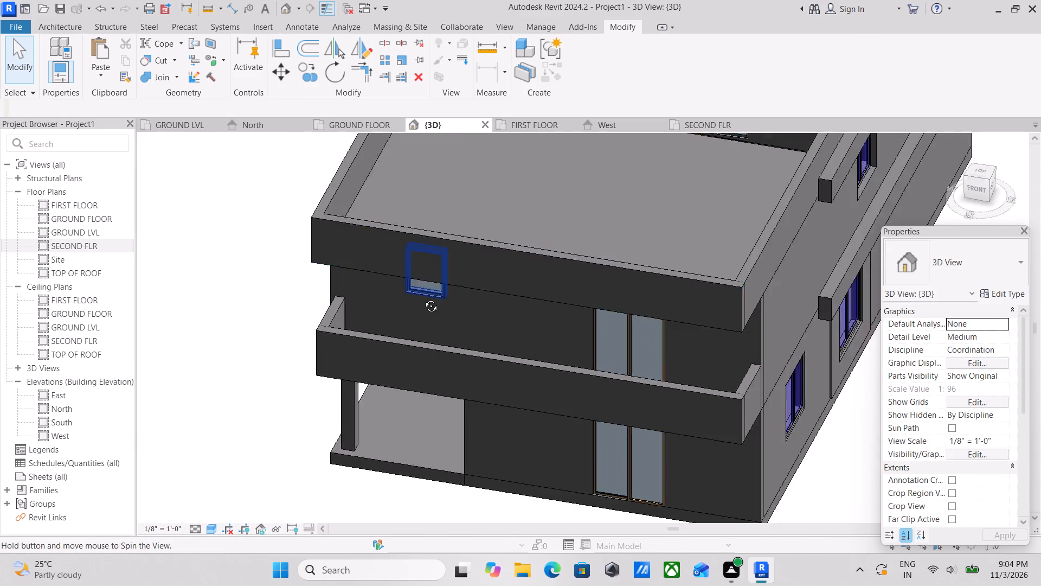
middle_click_drag(423, 298, 602, 202, "shift")
scroll(421, 347, "up", 9)
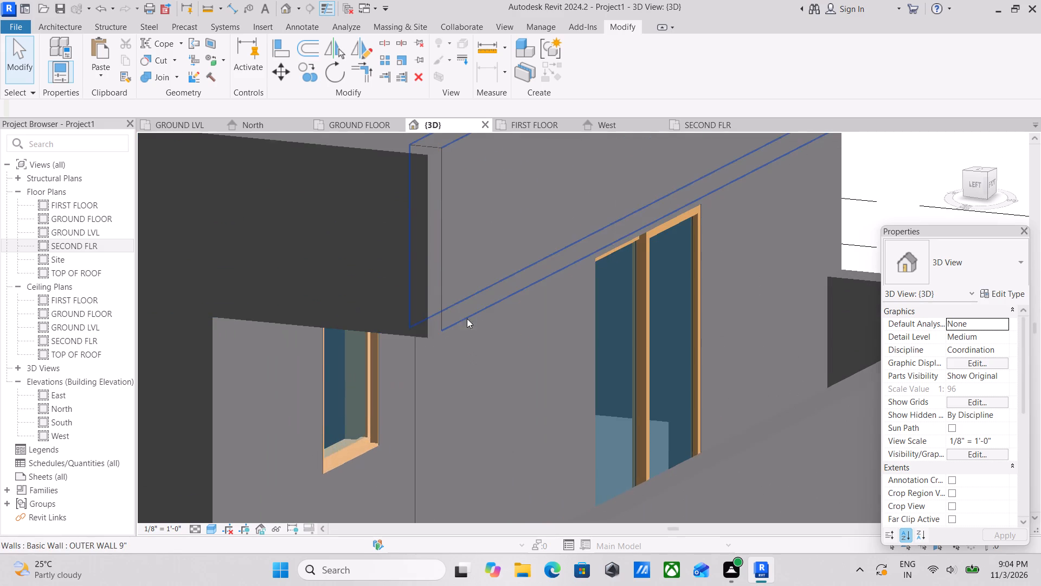
middle_click_drag(478, 327, 459, 463)
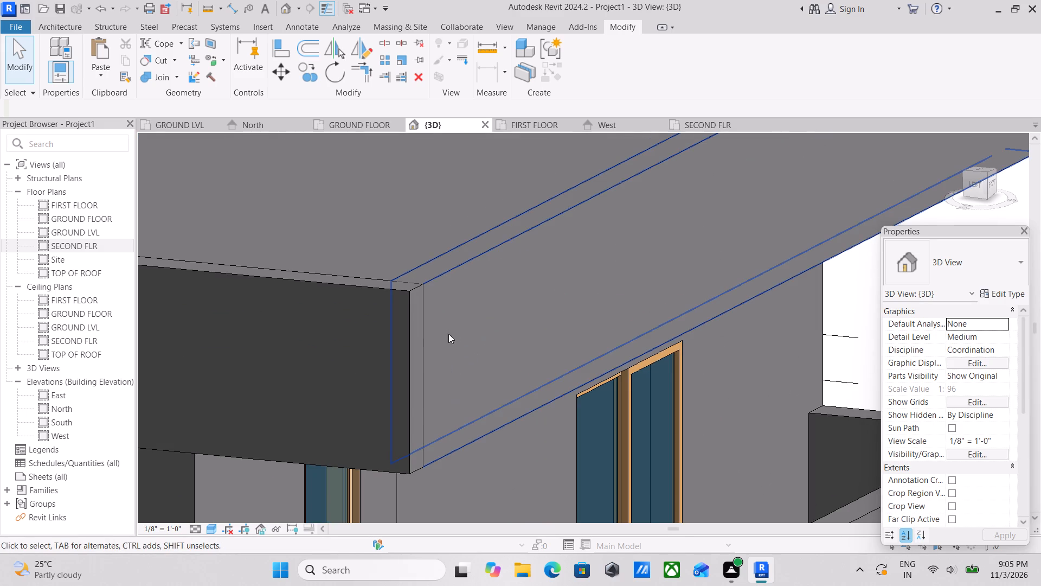
left_click(447, 274)
scroll(467, 311, "down", 2)
middle_click_drag(467, 311, 466, 311)
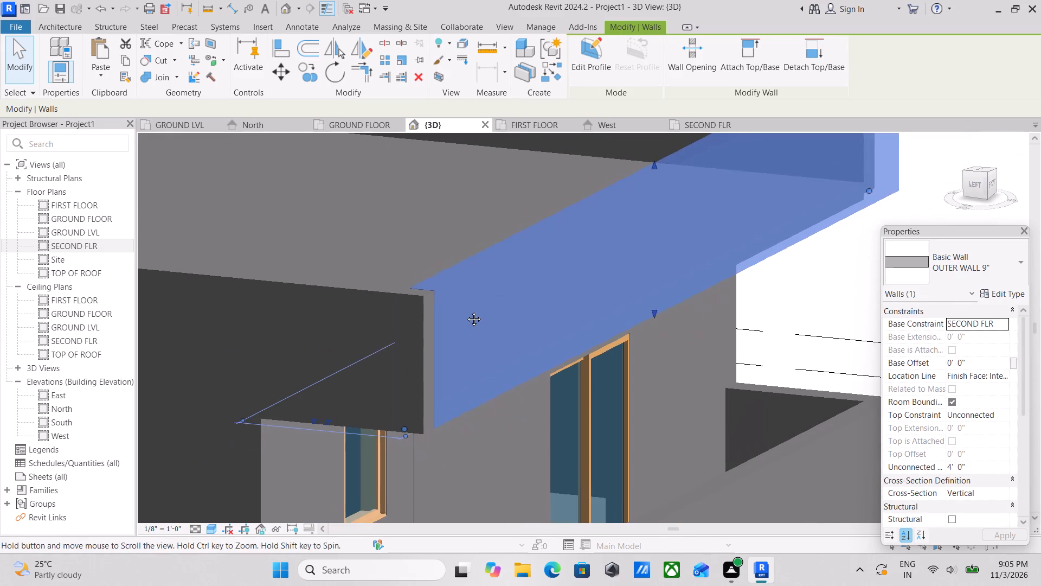
middle_click_drag(466, 311, 454, 314)
key("Escape")
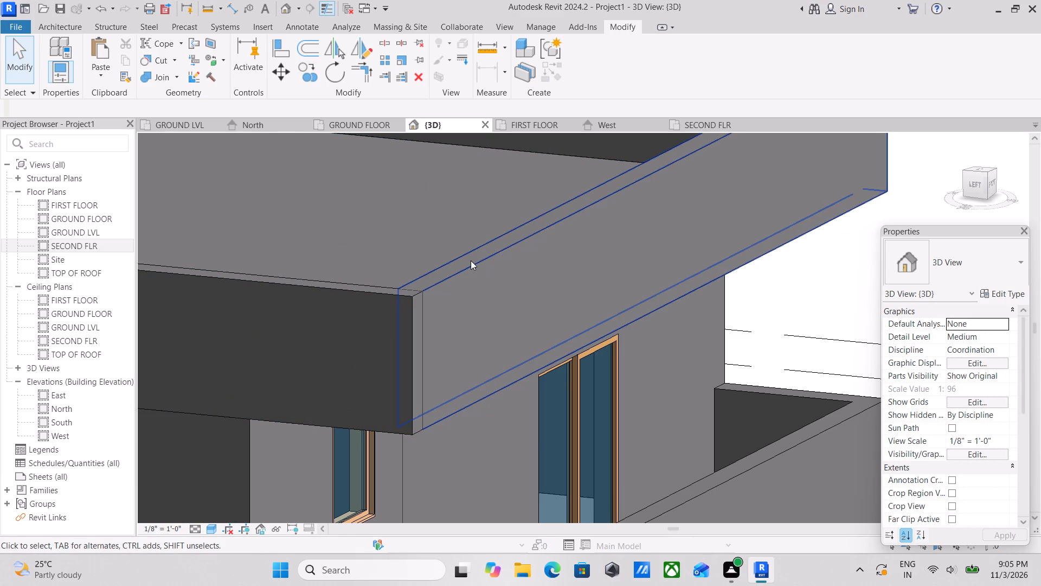
scroll(472, 260, "down", 3)
middle_click_drag(478, 260, 353, 296)
scroll(394, 285, "down", 1)
middle_click(394, 285)
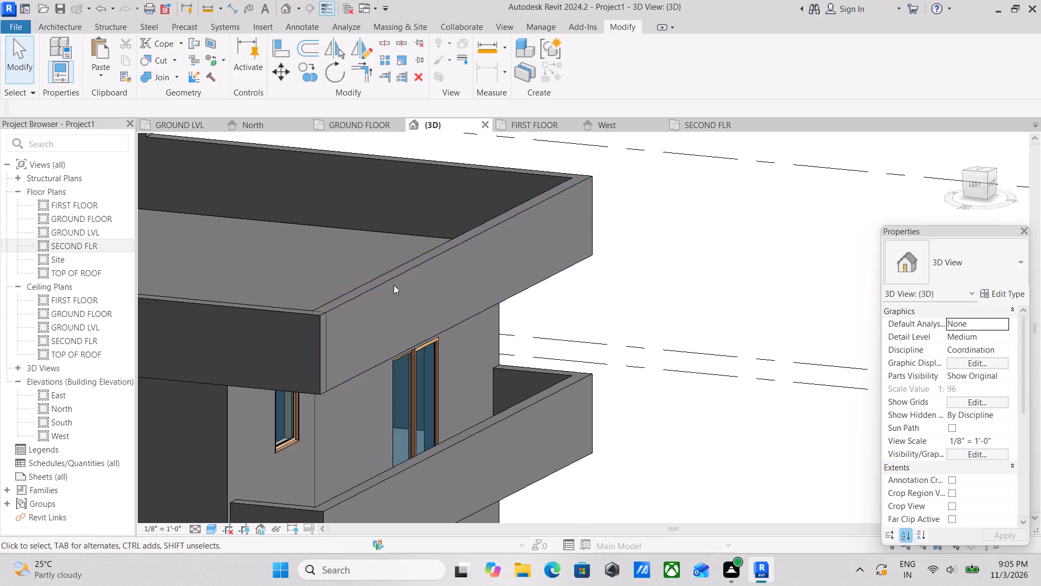
Start a new in-place component in the Generic Models category.
left_click(42, 27)
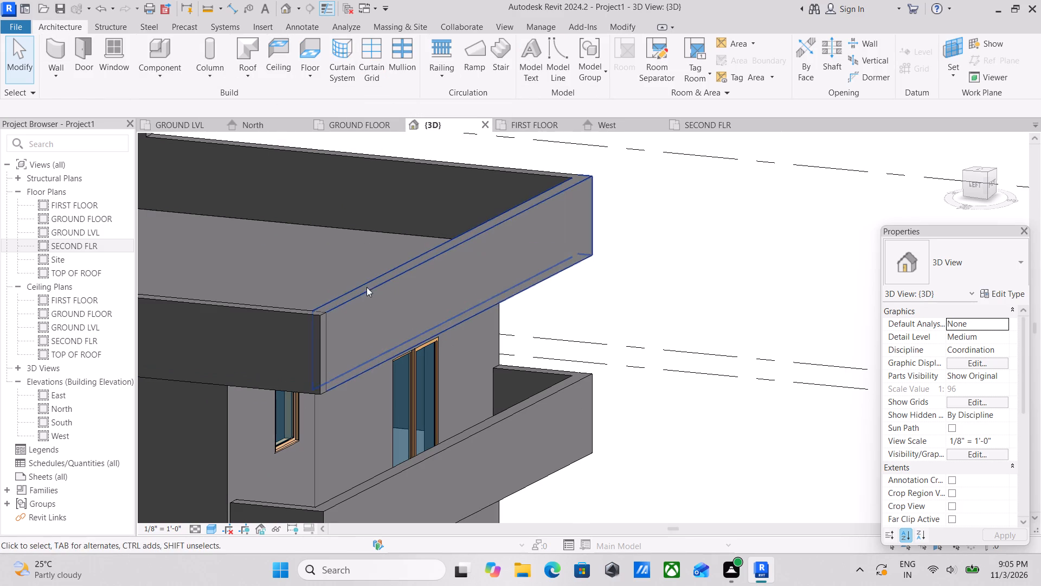
scroll(364, 307, "up", 4)
left_click(343, 290)
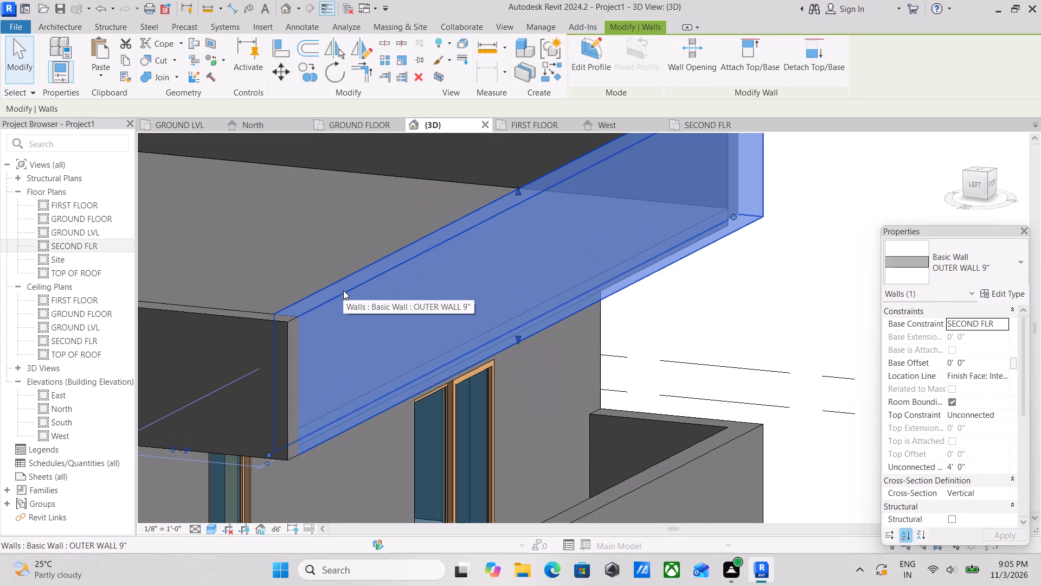
key("Escape")
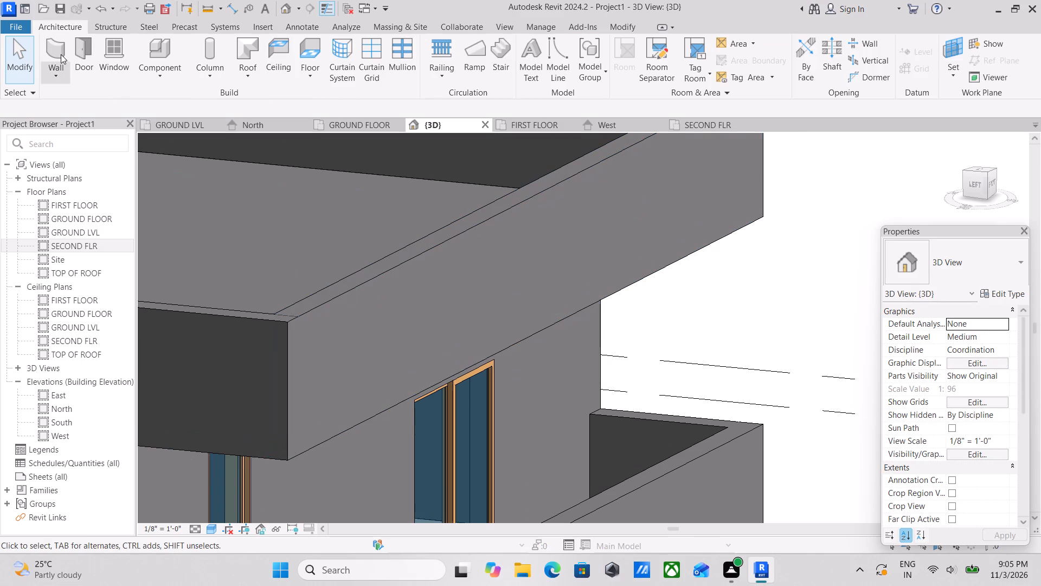
left_click(161, 77)
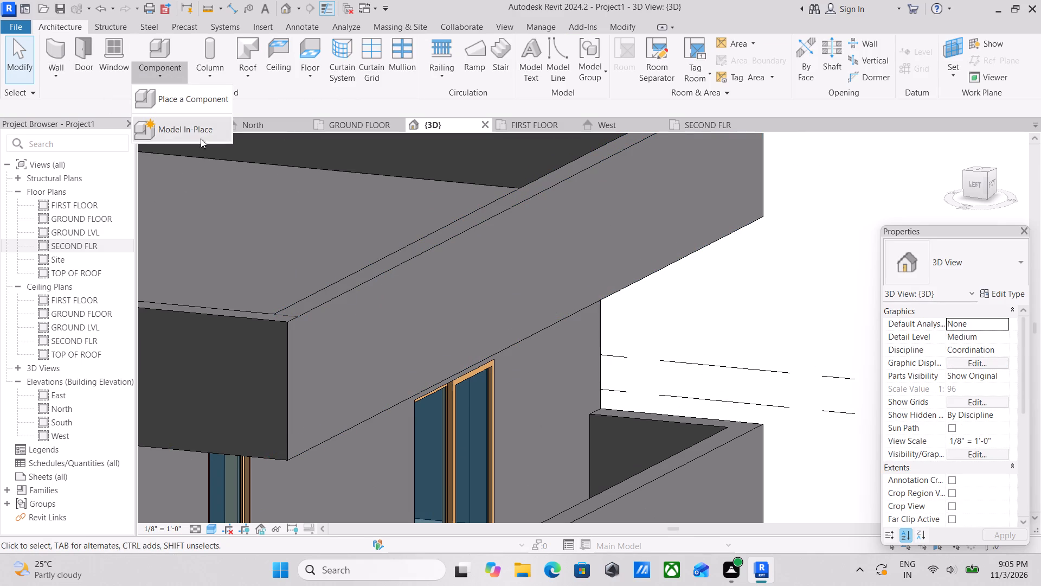
left_click(201, 134)
scroll(292, 141, "down", 4)
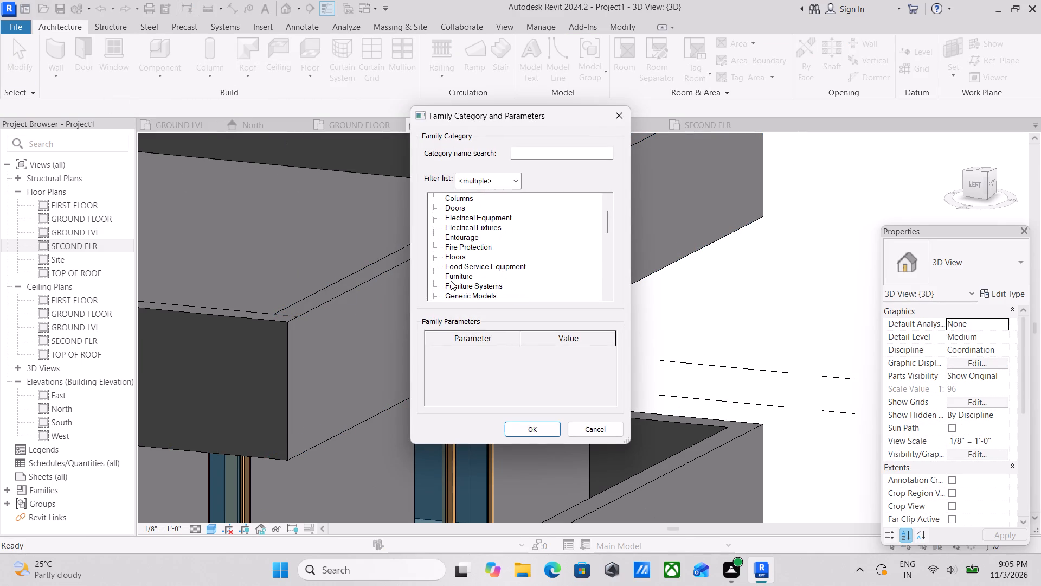
scroll(462, 284, "down", 2)
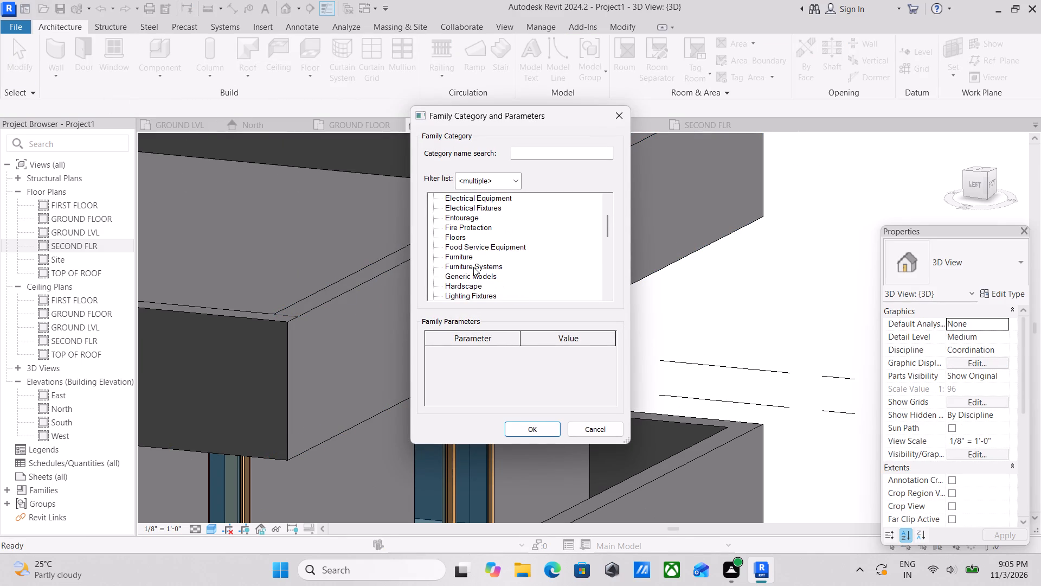
scroll(473, 269, "down", 1)
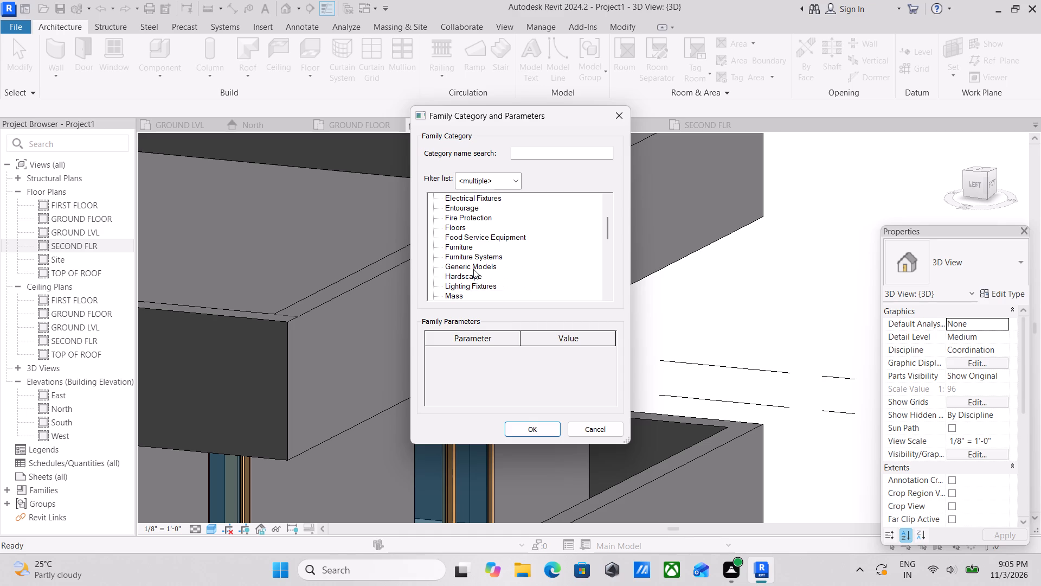
left_click(472, 266)
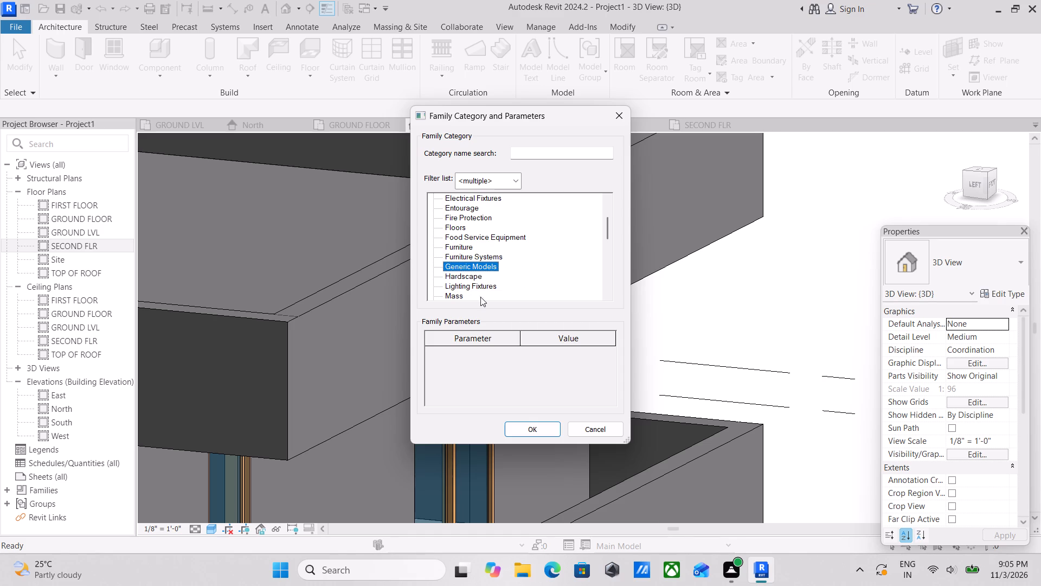
scroll(494, 327, "down", 1)
scroll(471, 260, "down", 1)
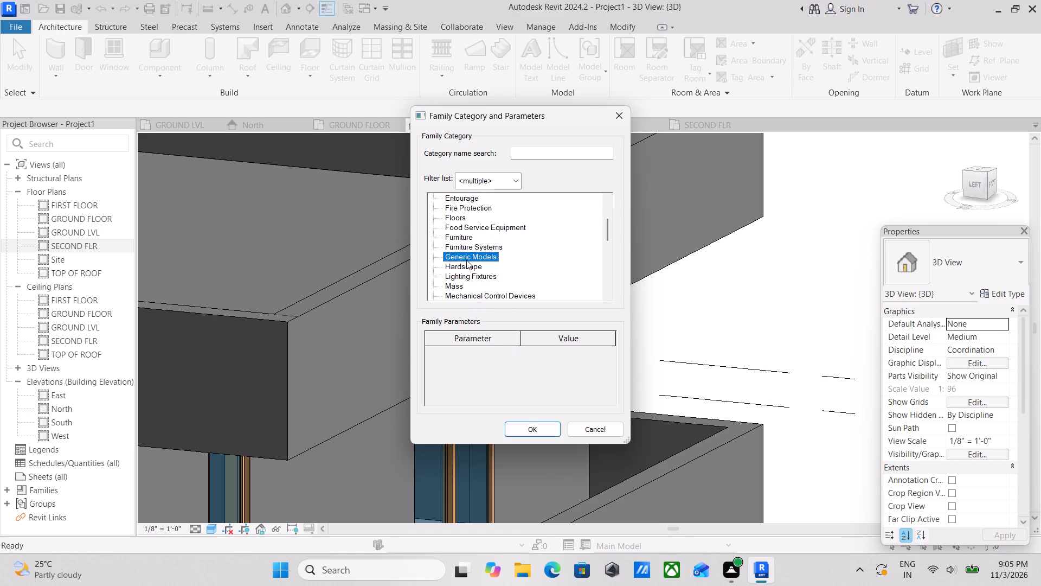
left_click(530, 433)
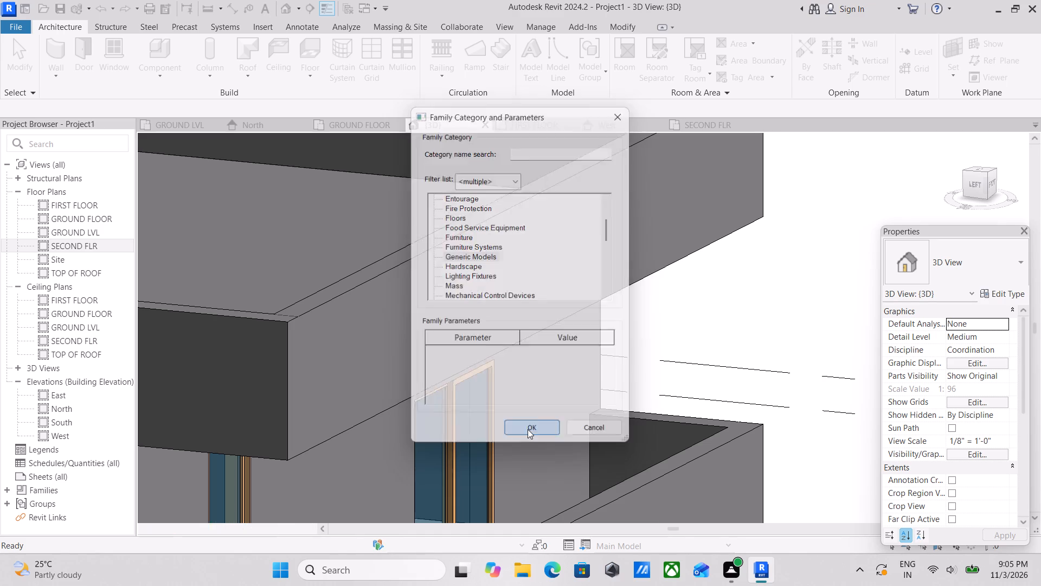
left_click(525, 304)
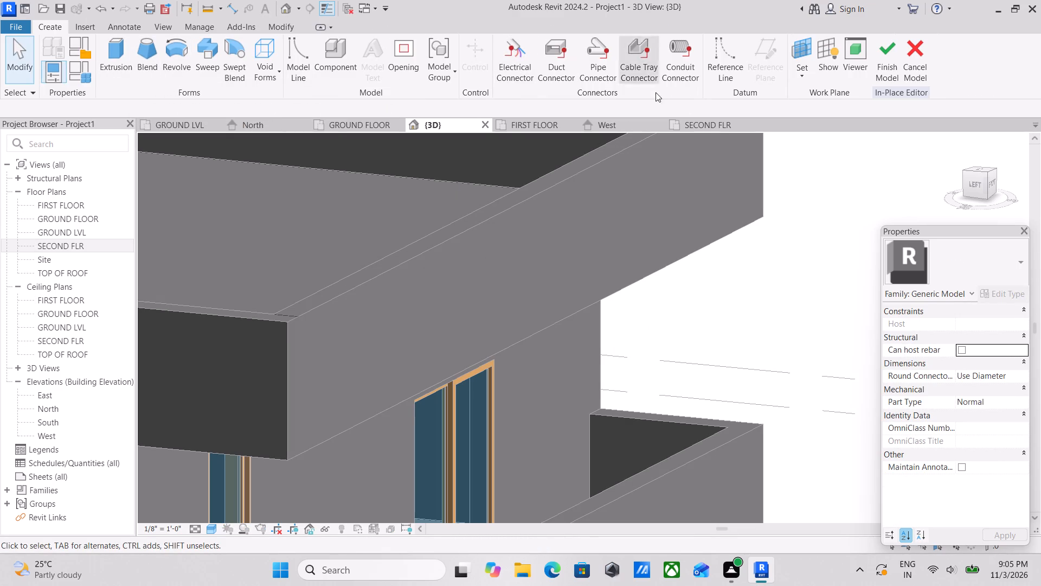
Set the work plane by picking the outer face of the second-floor front parapet wall.
left_click(800, 73)
left_click(799, 122)
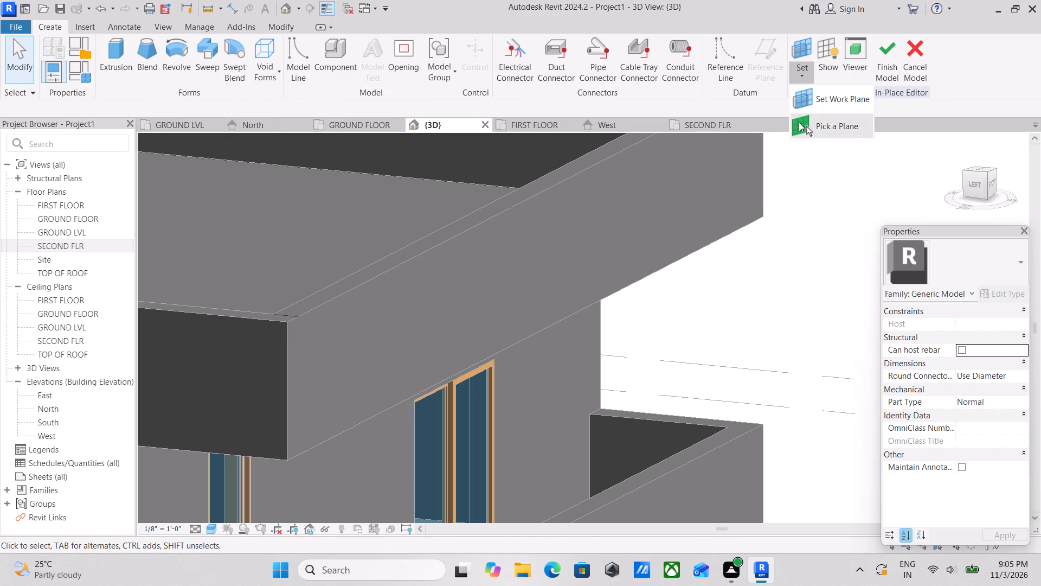
left_click(333, 304)
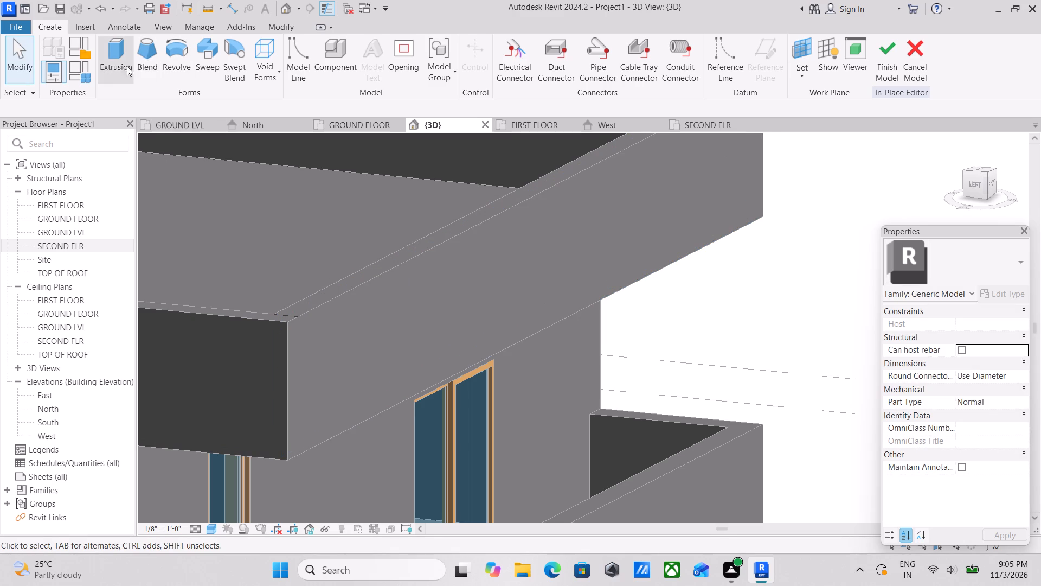
Start an extrusion and sketch a 12' 0" high rectangle across the front facade, from the second-floor parapet's mid-height down to the first-floor level.
left_click(113, 61)
scroll(398, 202, "down", 1)
middle_click_drag(354, 199, 328, 195)
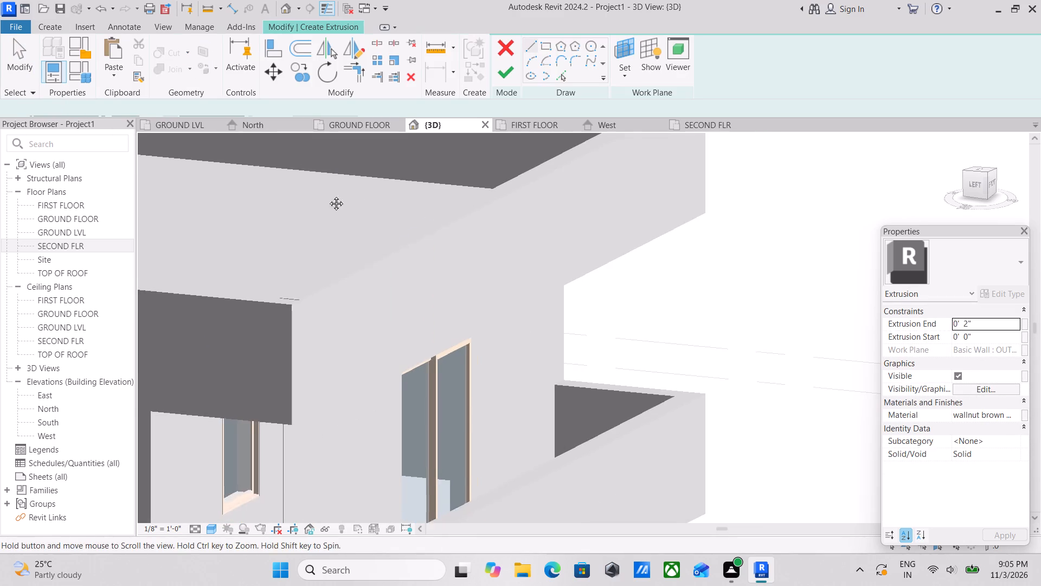
middle_click_drag(328, 195, 302, 190)
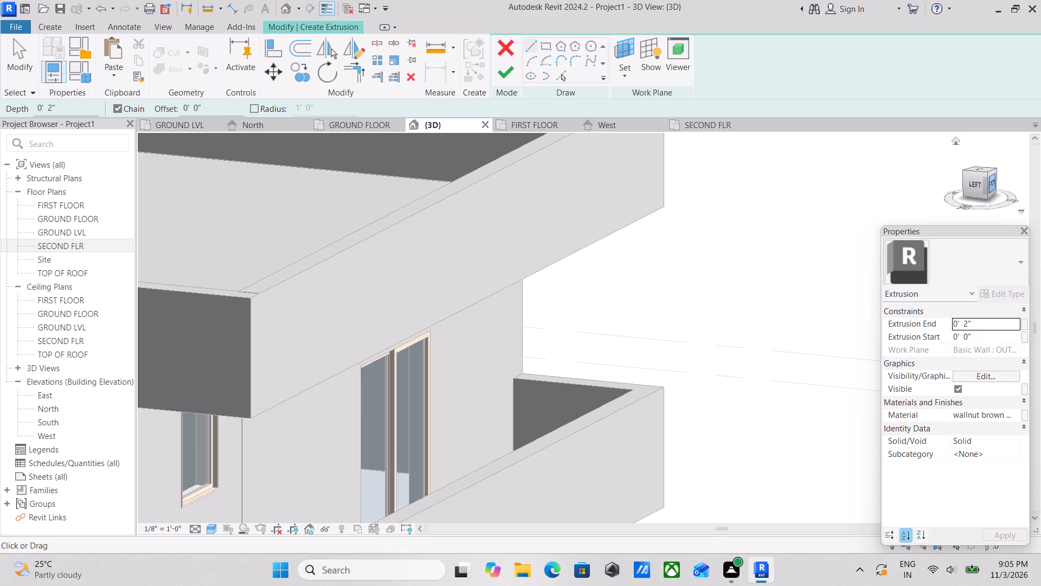
left_click(993, 181)
scroll(433, 269, "up", 5)
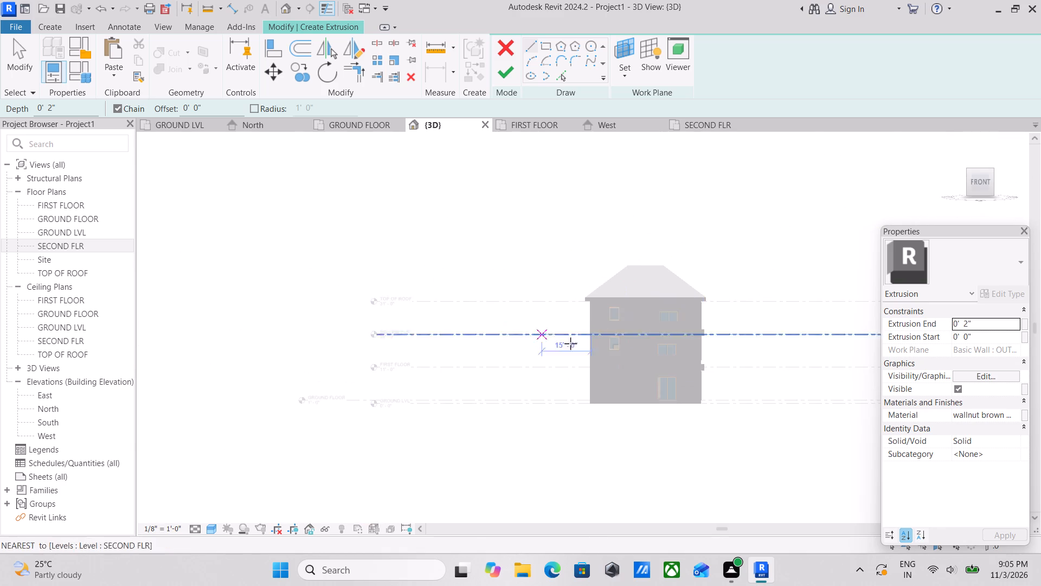
scroll(578, 346, "up", 4)
middle_click_drag(611, 333, 457, 324)
scroll(457, 324, "up", 7)
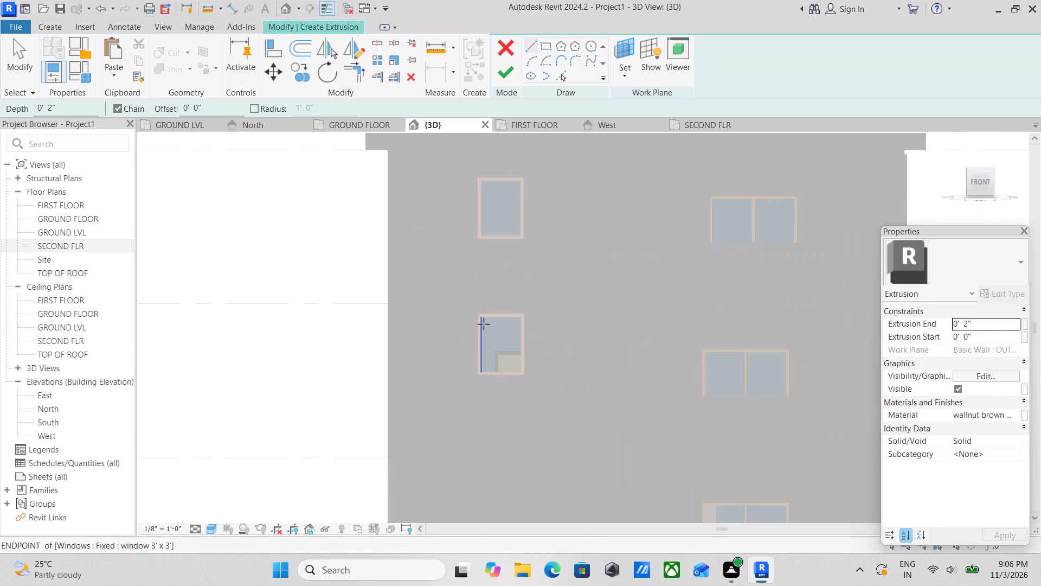
scroll(484, 324, "up", 2)
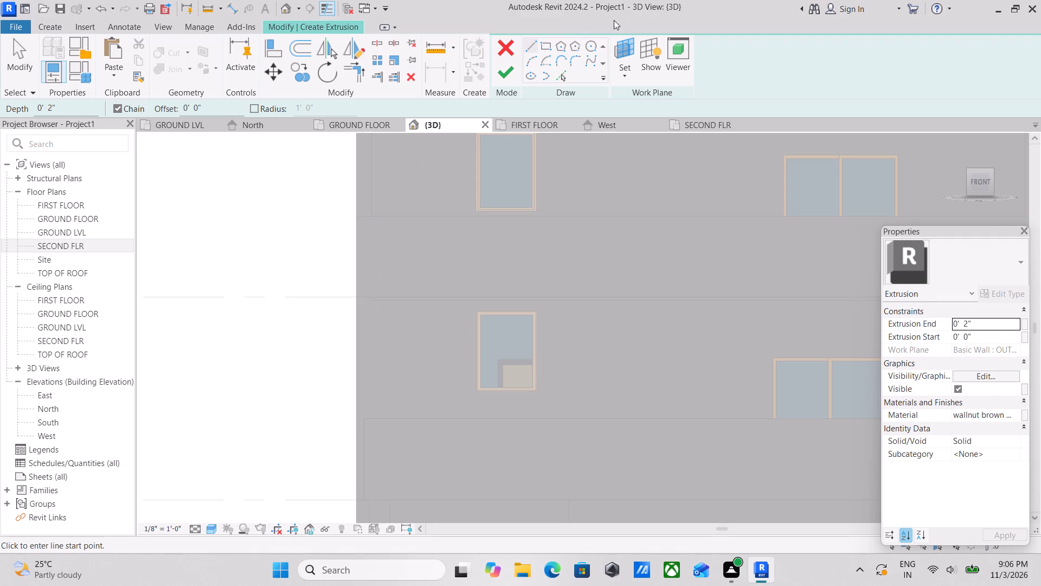
left_click(545, 45)
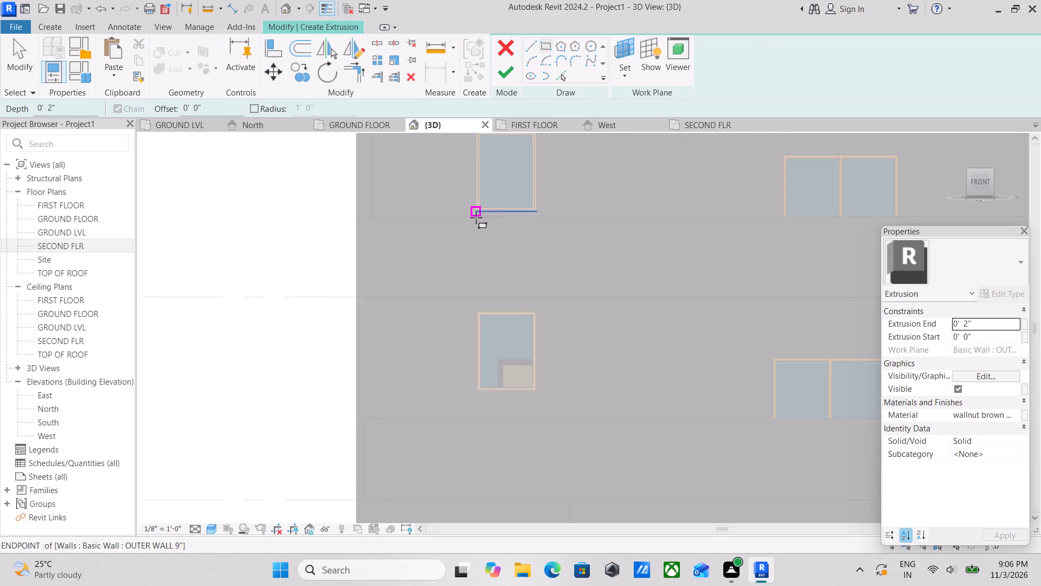
scroll(444, 223, "down", 1)
middle_click_drag(444, 223, 380, 282)
scroll(382, 277, "down", 1)
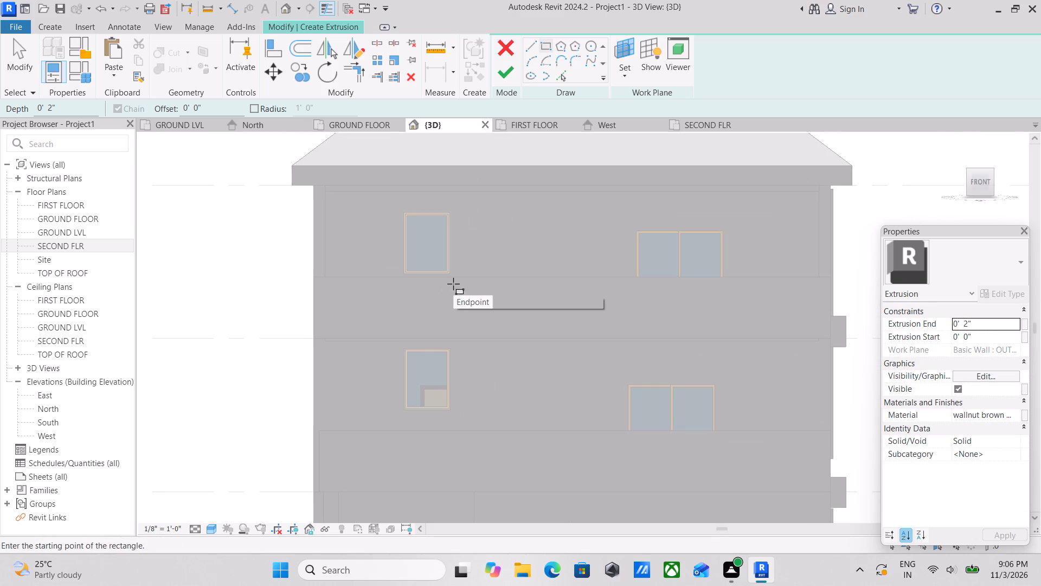
middle_click_drag(435, 269, 408, 212)
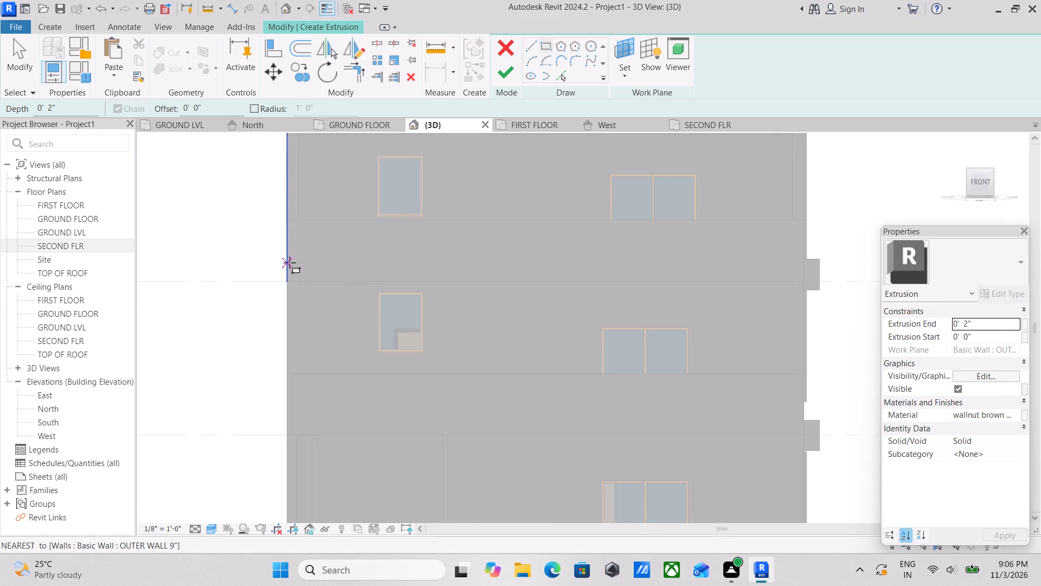
left_click(287, 250)
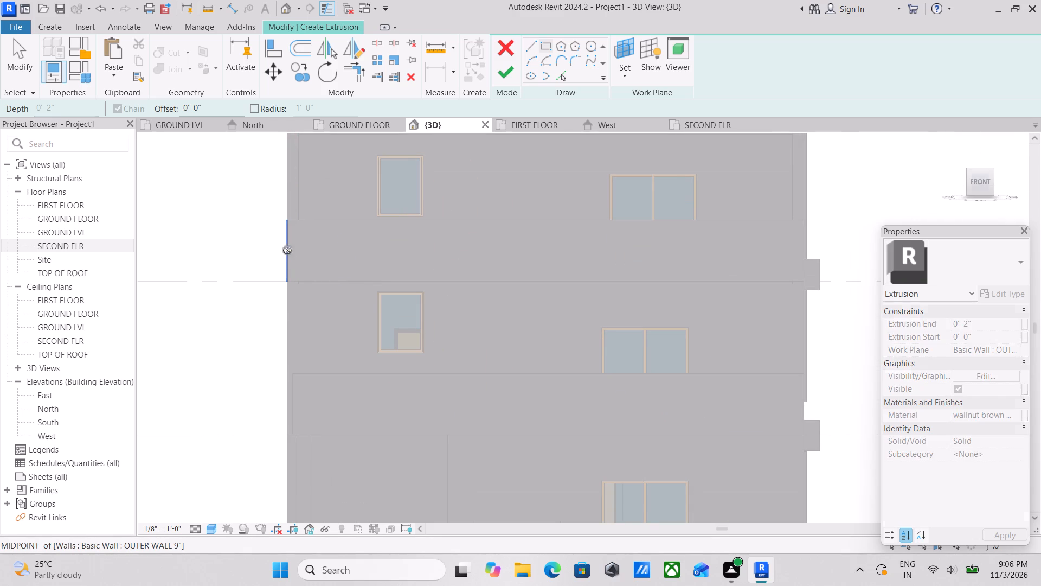
scroll(457, 416, "down", 1)
middle_click_drag(456, 416, 404, 250)
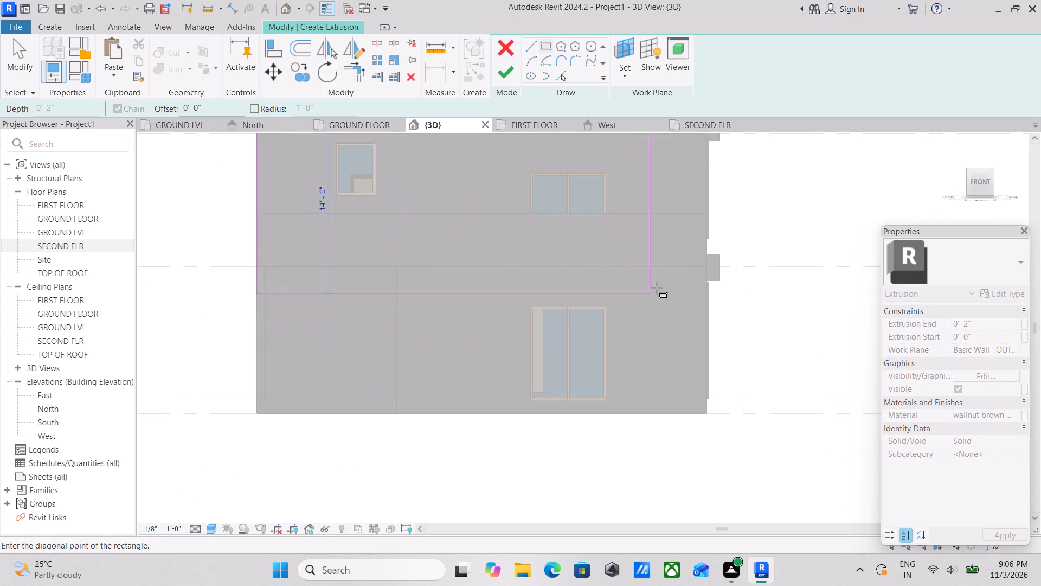
middle_click_drag(684, 259, 687, 307)
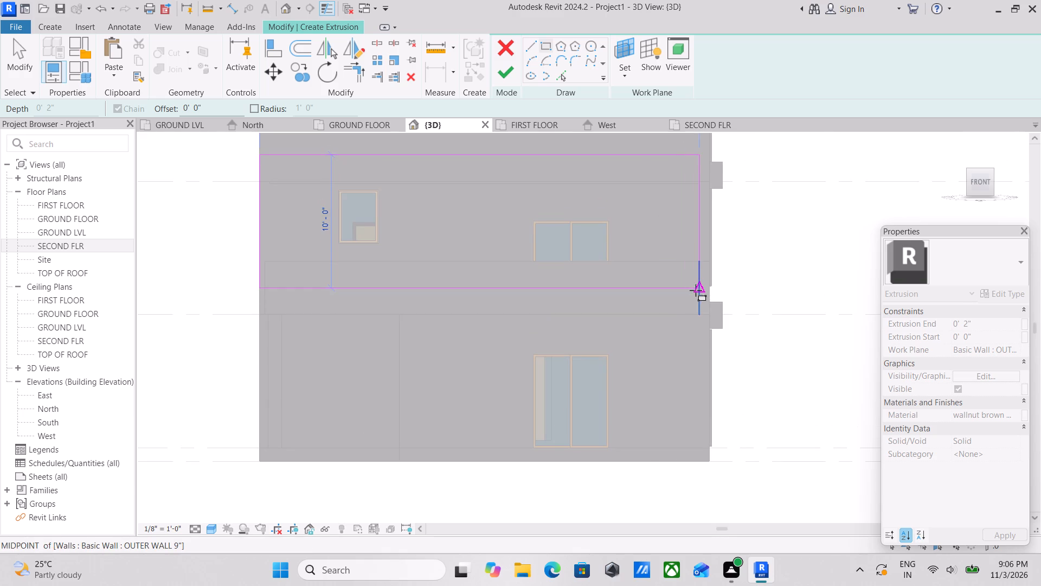
middle_click_drag(696, 291, 693, 317)
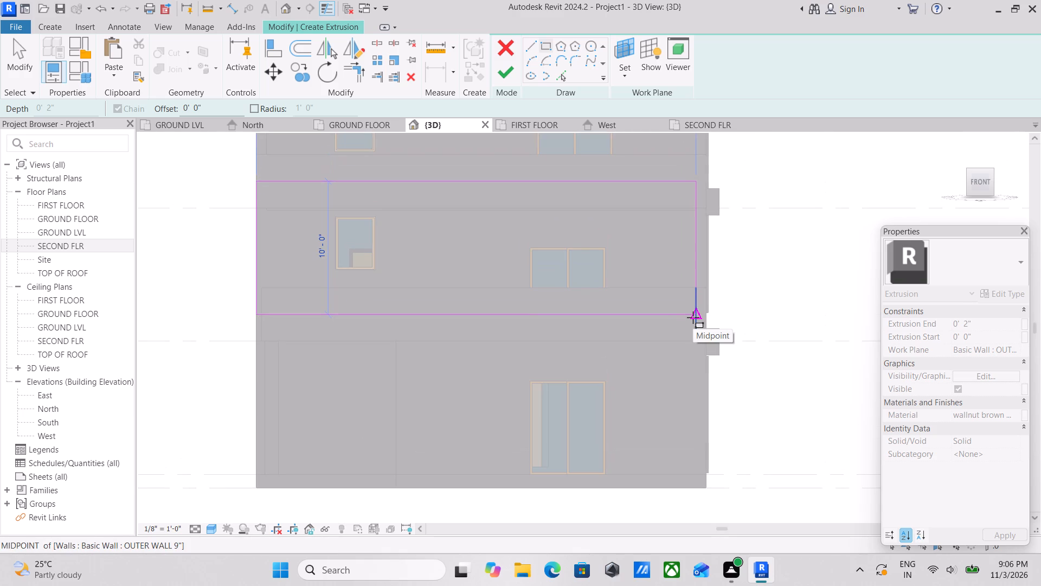
scroll(693, 317, "up", 2)
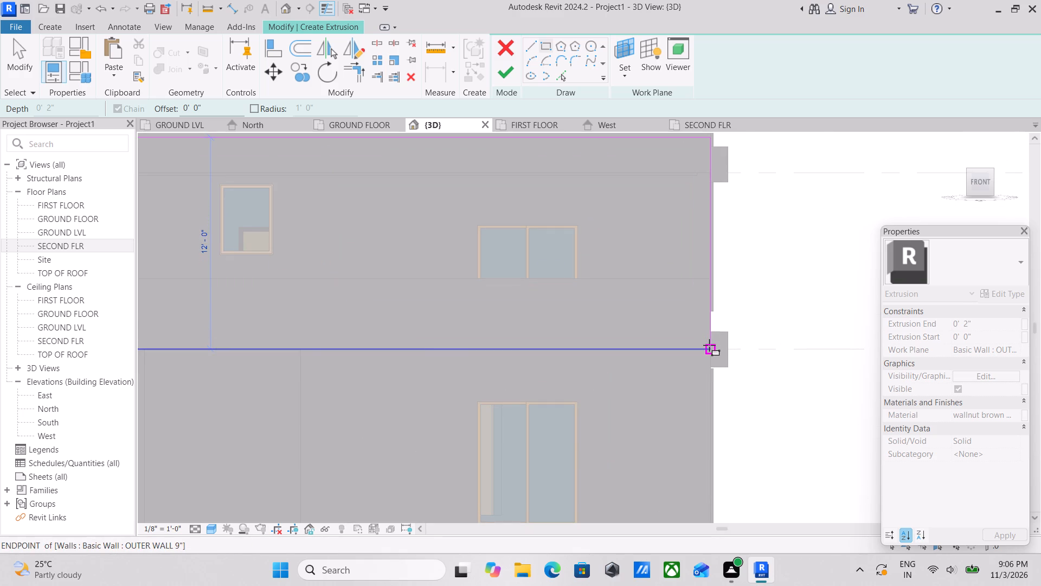
left_click(709, 345)
Sketch an inner rectangle about 31' 4 1/2" by 10' 0" inside the facade outline, using a 1' 0" inward offset.
scroll(556, 240, "down", 1)
middle_click_drag(604, 278, 704, 353)
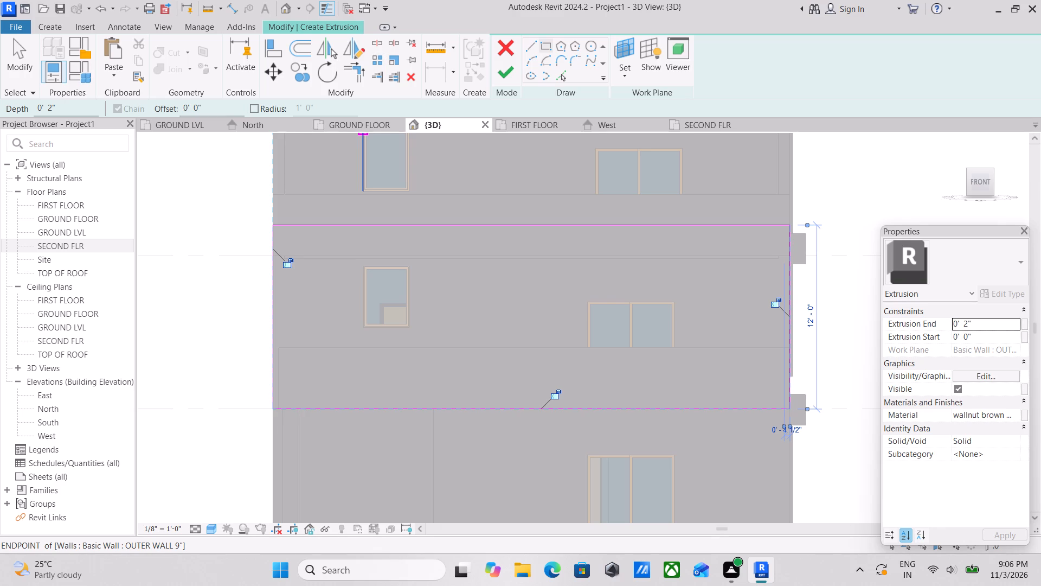
left_click_drag(223, 106, 120, 121)
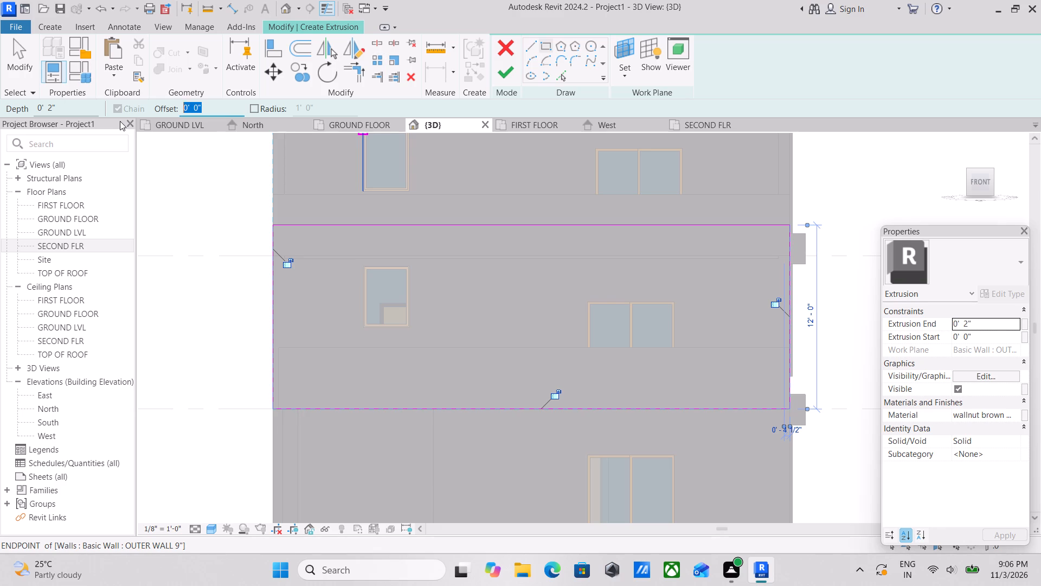
key("1")
key("apostrophe")
key("Return")
scroll(120, 121, "up", 1)
left_click(275, 224)
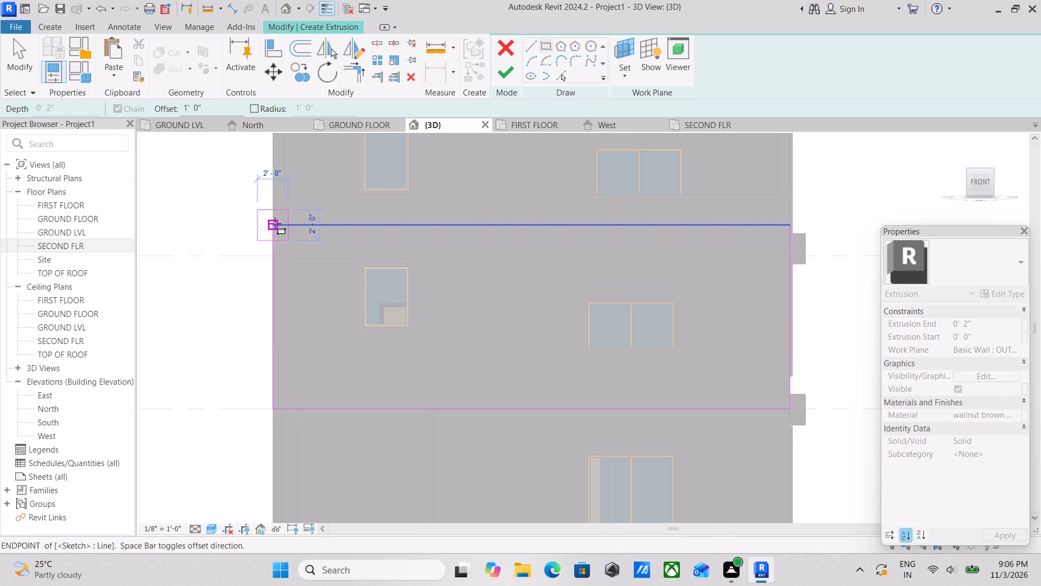
key("space")
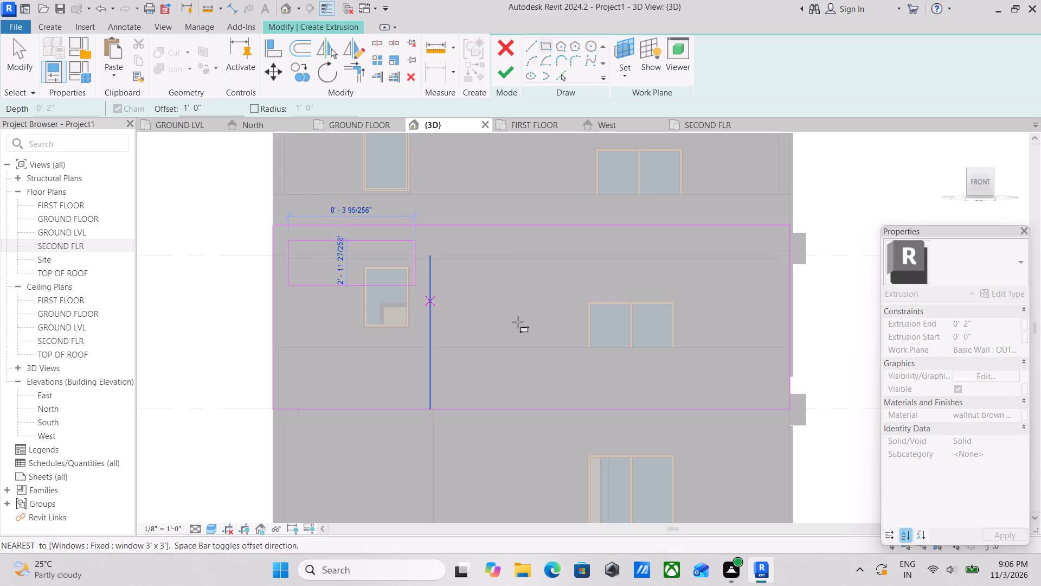
middle_click_drag(537, 308, 427, 236)
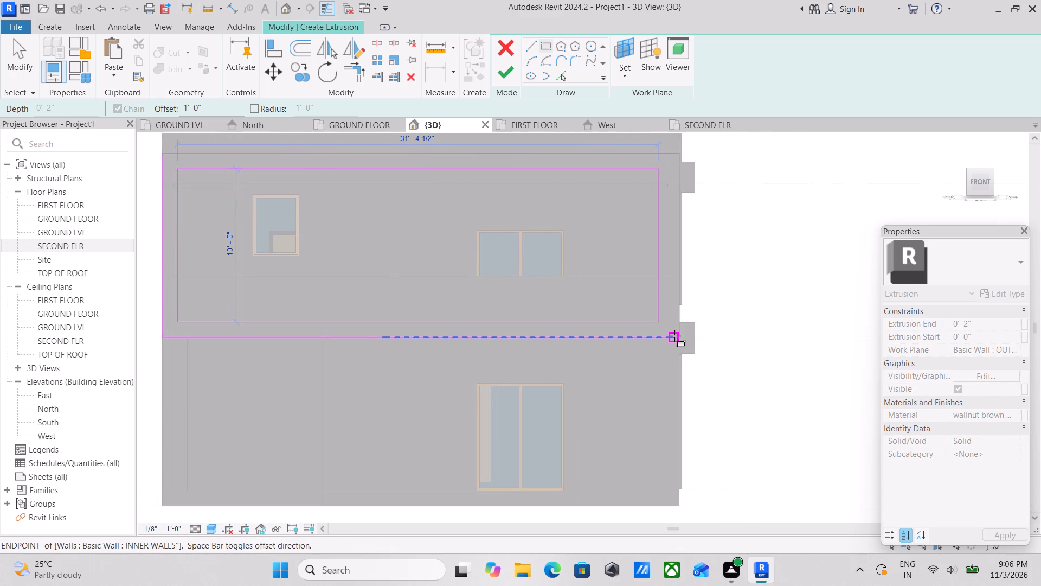
left_click(674, 336)
scroll(462, 225, "down", 2)
middle_click_drag(463, 225, 583, 301)
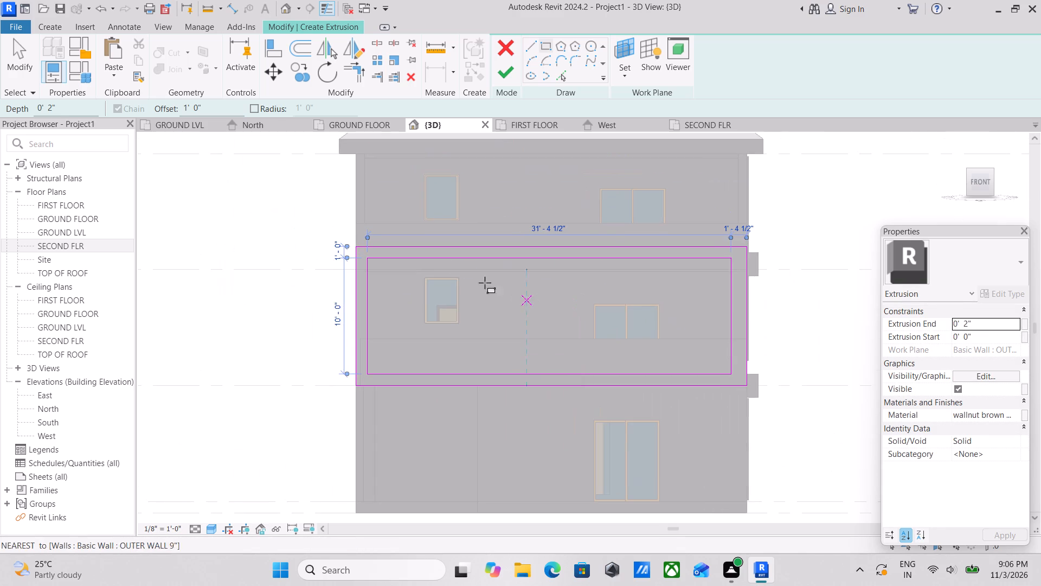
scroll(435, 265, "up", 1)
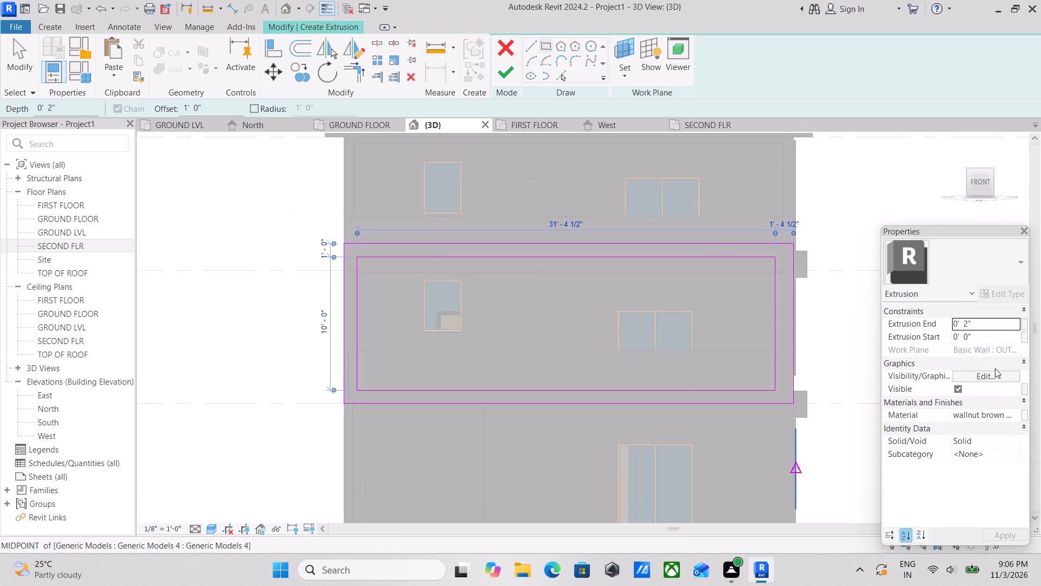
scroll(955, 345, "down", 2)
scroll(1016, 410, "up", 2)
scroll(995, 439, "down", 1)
Create a new material named "chocolate brown" from the extrusion's material setting.
left_click(1017, 412)
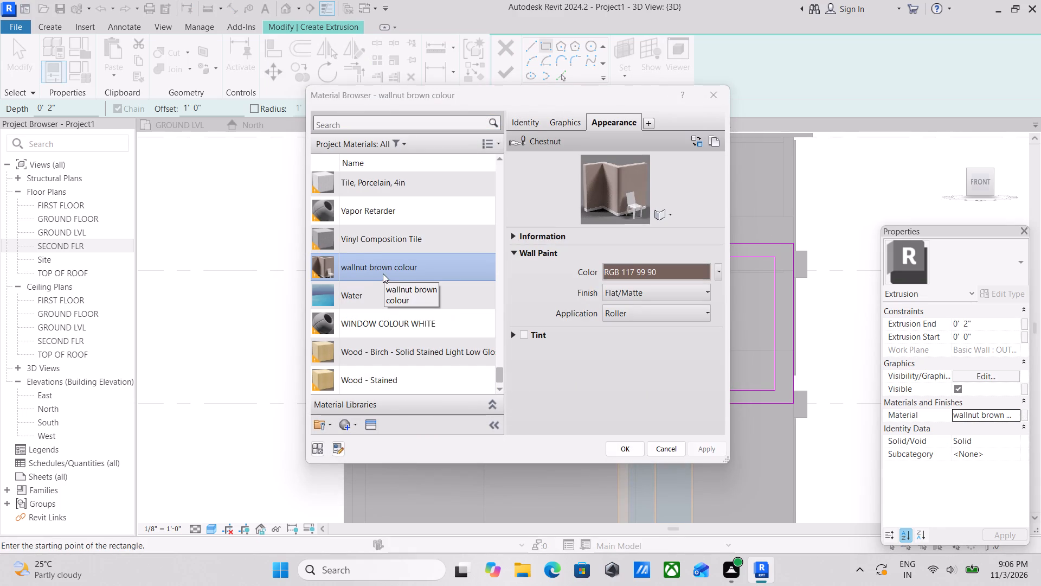
scroll(361, 259, "down", 1)
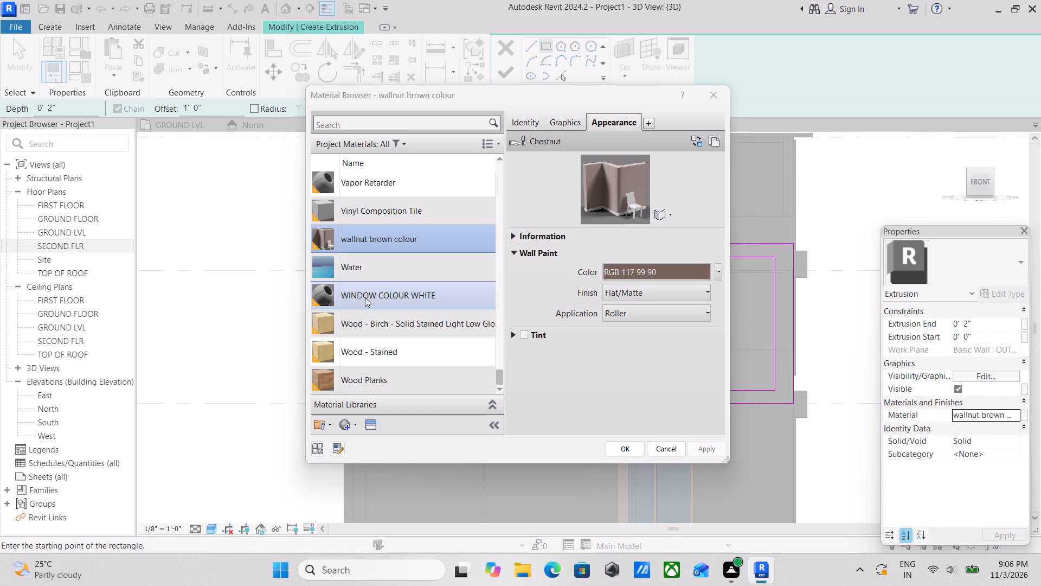
scroll(342, 410, "down", 1)
scroll(383, 289, "up", 3)
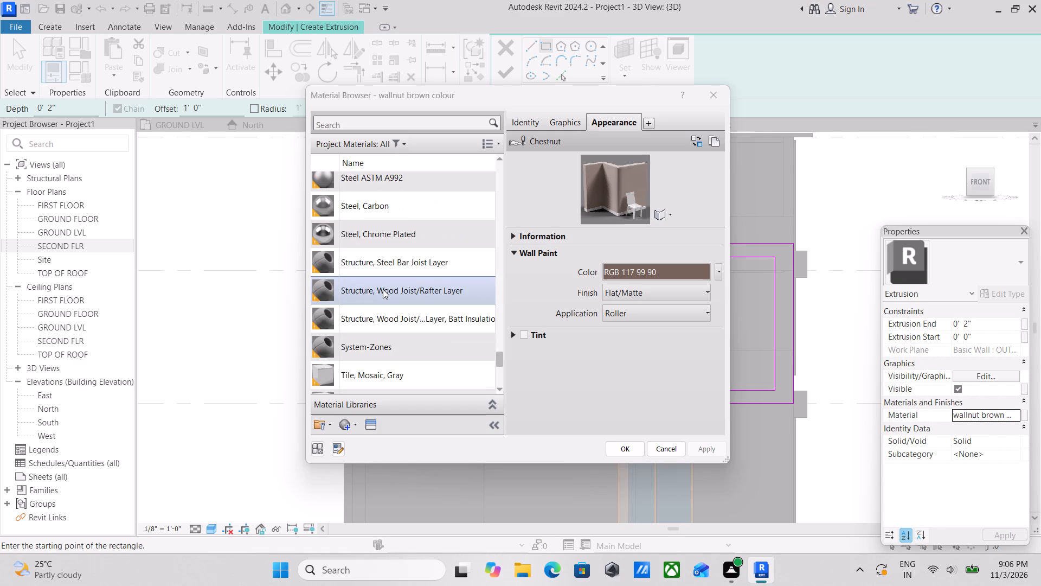
scroll(383, 289, "down", 3)
left_click(348, 423)
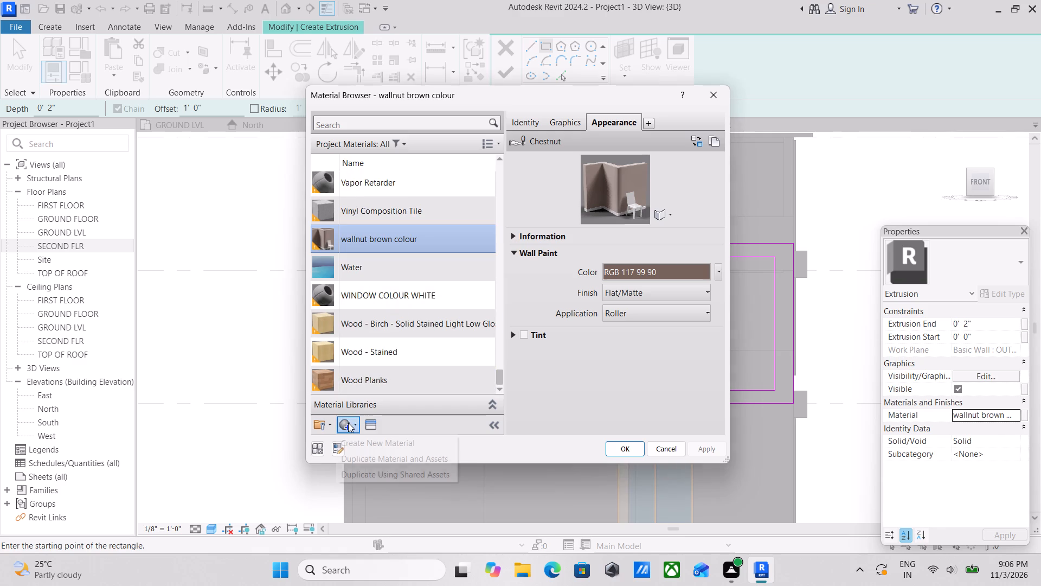
left_click(386, 444)
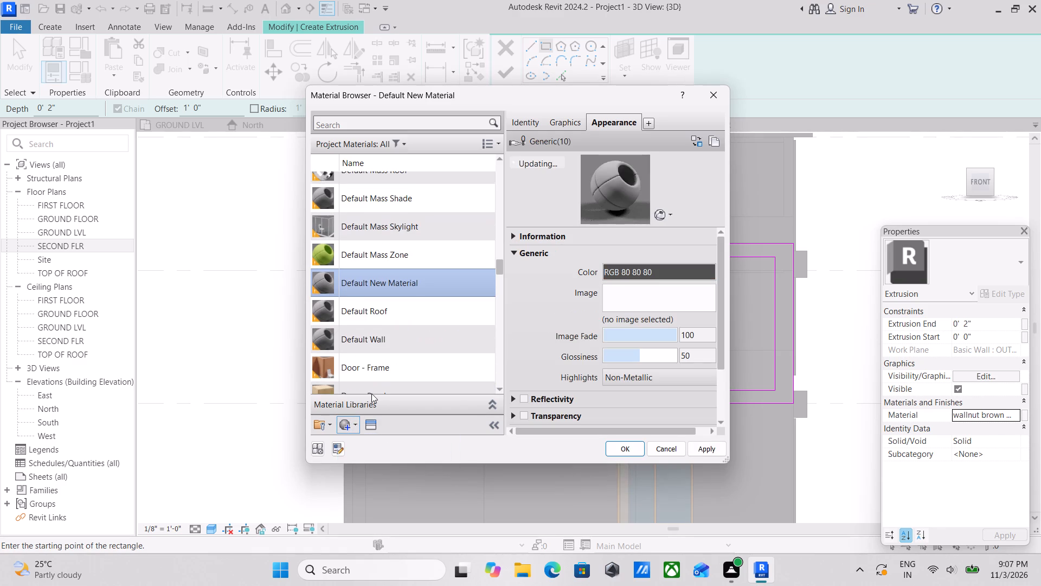
right_click(357, 261)
left_click(413, 308)
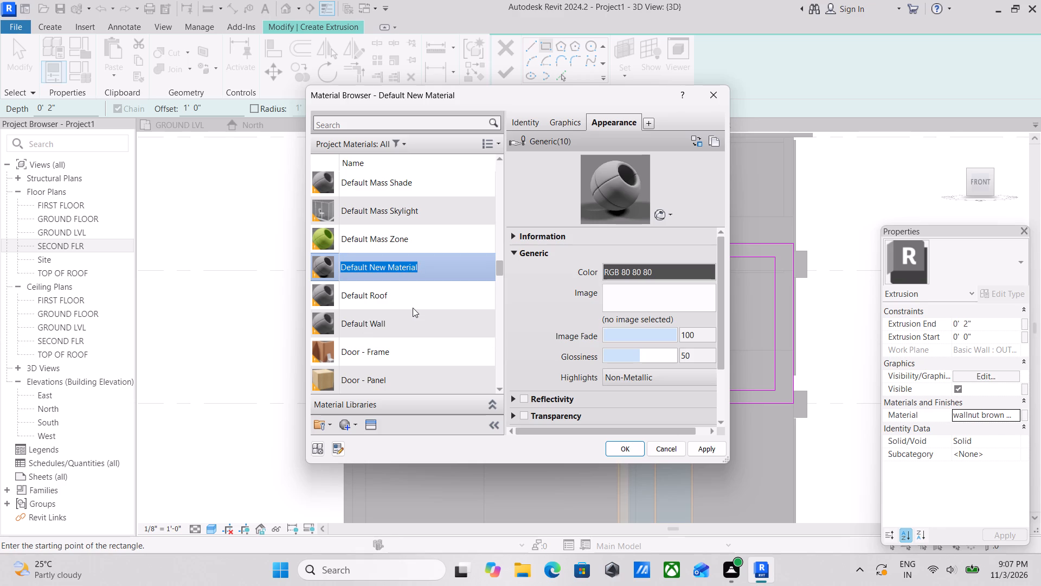
type("cho")
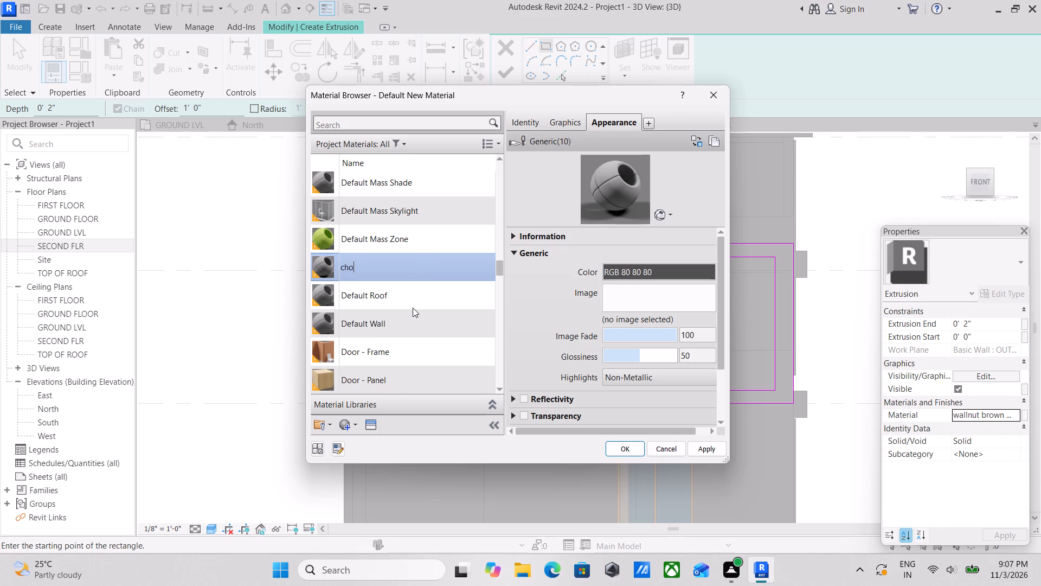
type("co")
type("la")
key("t")
type("e b")
type("rown")
key("space")
Give the chocolate brown material the Beige appearance asset from the Appearance Library's Wall Paint: Matte category.
left_click(366, 418)
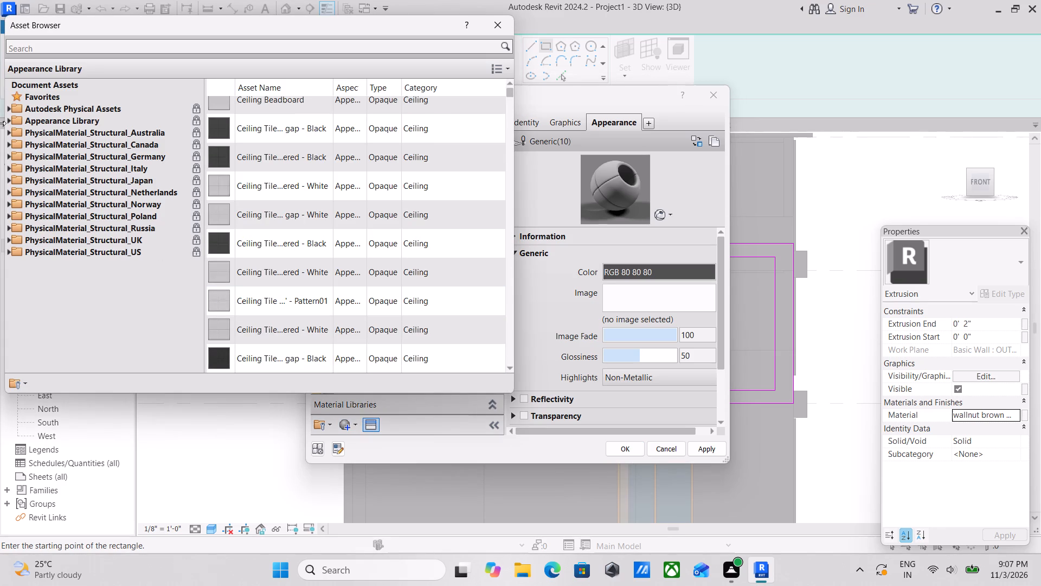
left_click(3, 120)
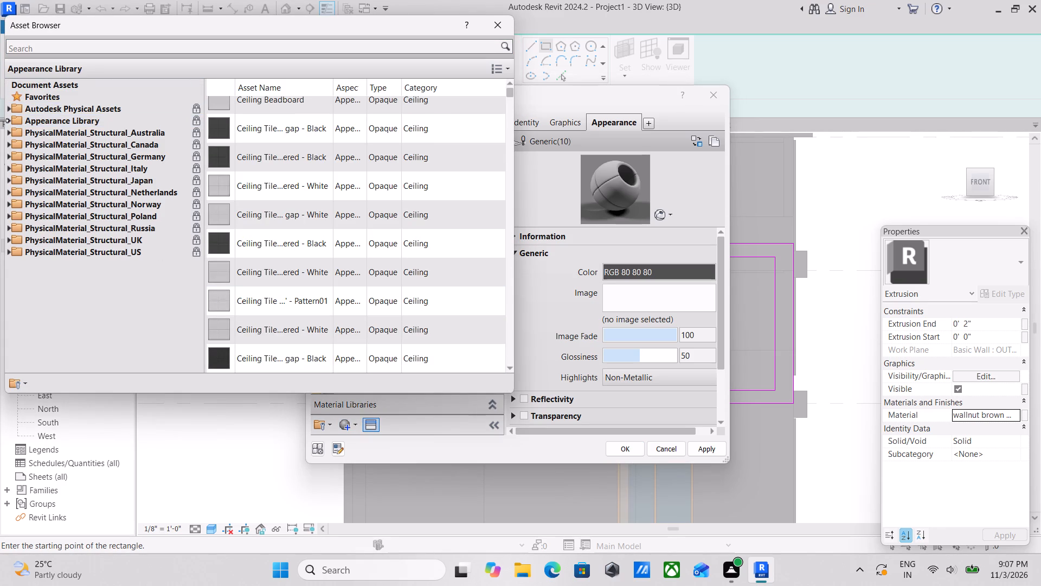
left_click(10, 123)
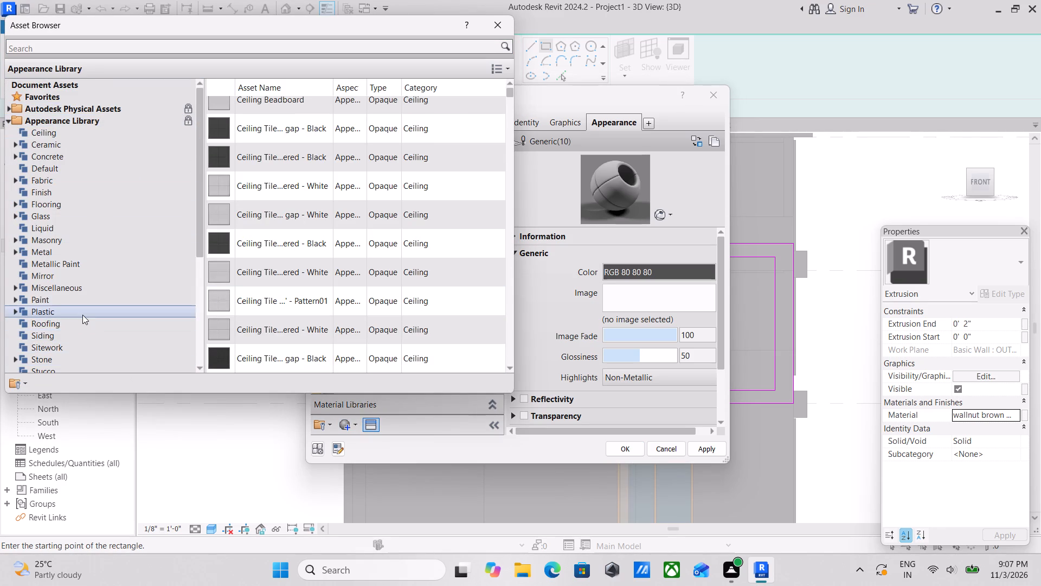
scroll(82, 315, "down", 2)
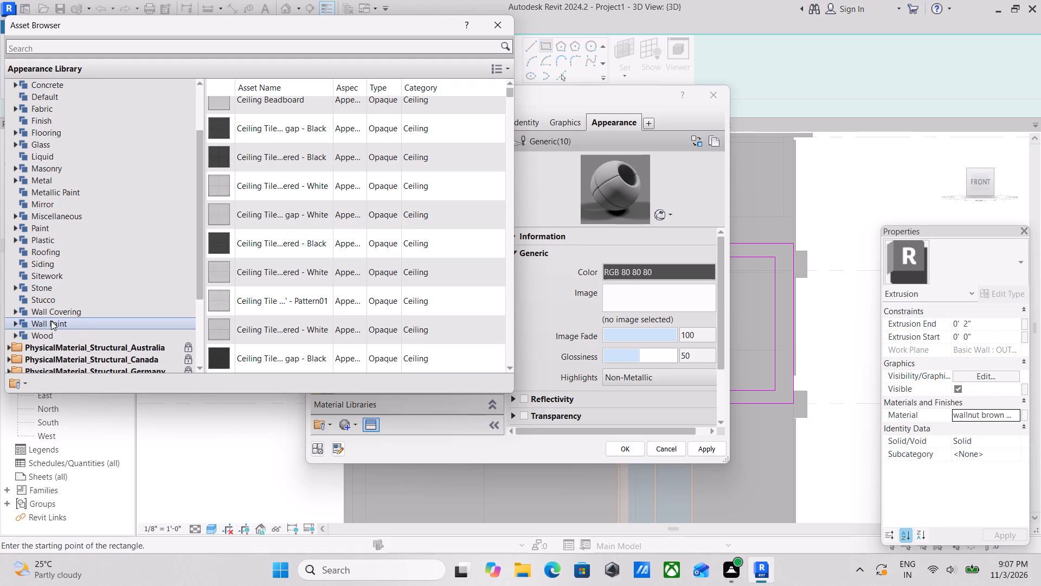
left_click(16, 322)
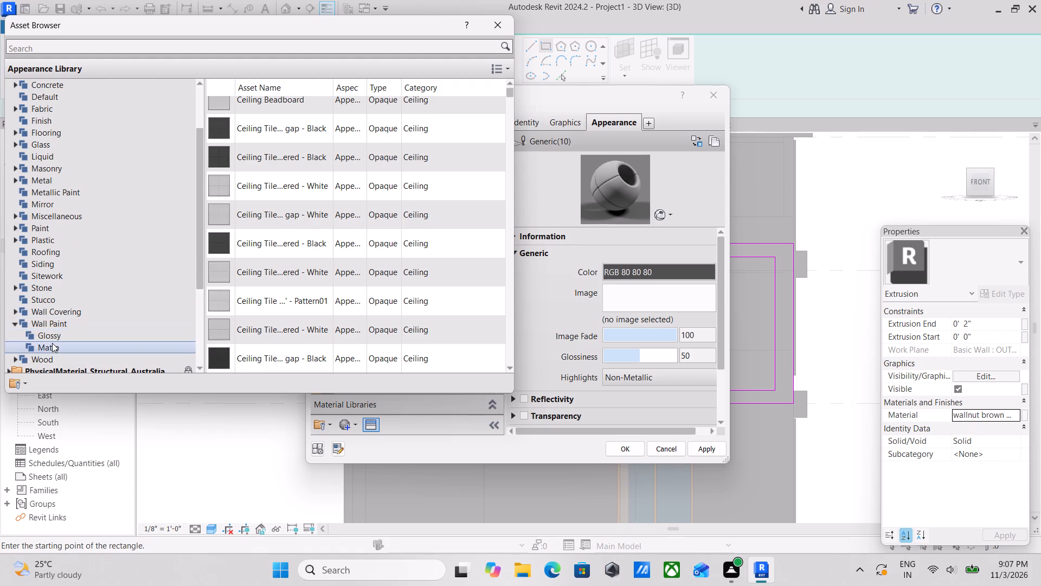
left_click(52, 343)
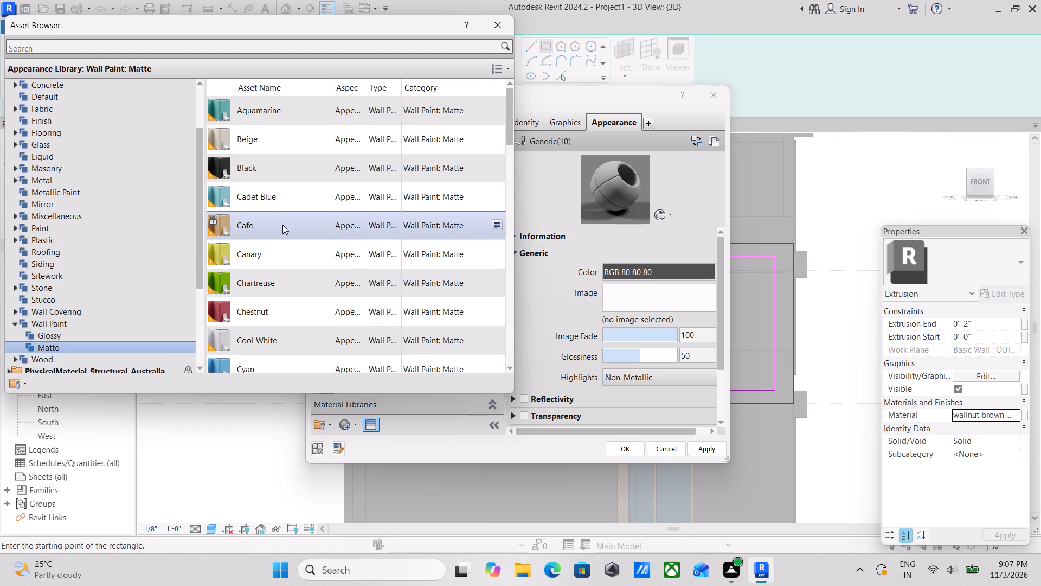
scroll(277, 215, "down", 1)
scroll(277, 215, "up", 1)
scroll(276, 218, "down", 1)
scroll(276, 220, "up", 2)
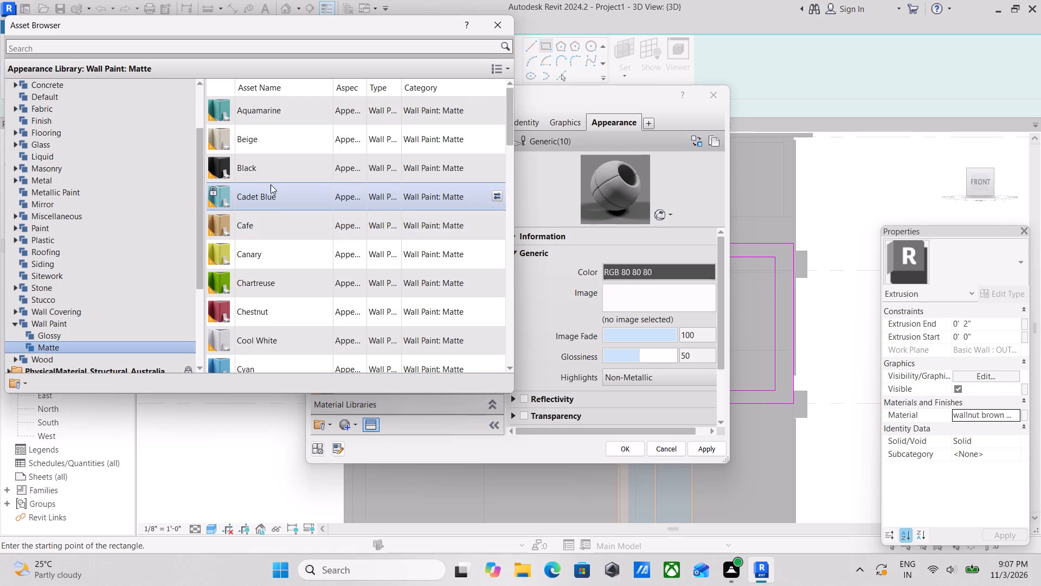
scroll(273, 162, "up", 3)
double_click(280, 144)
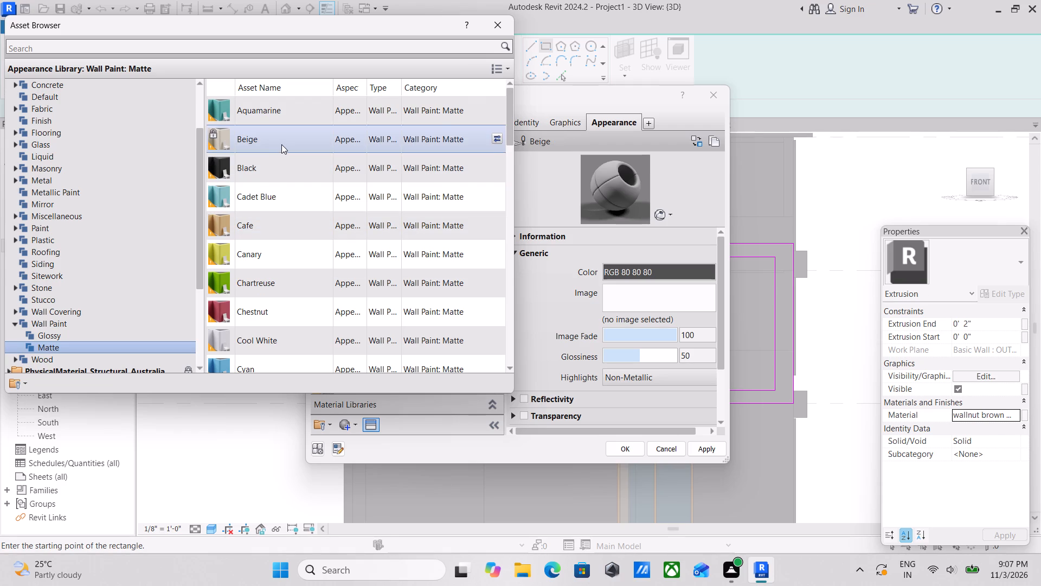
Set the wall paint colour to RGB 69, 51, 50 and assign the chocolate brown material to the extrusion.
left_click(677, 266)
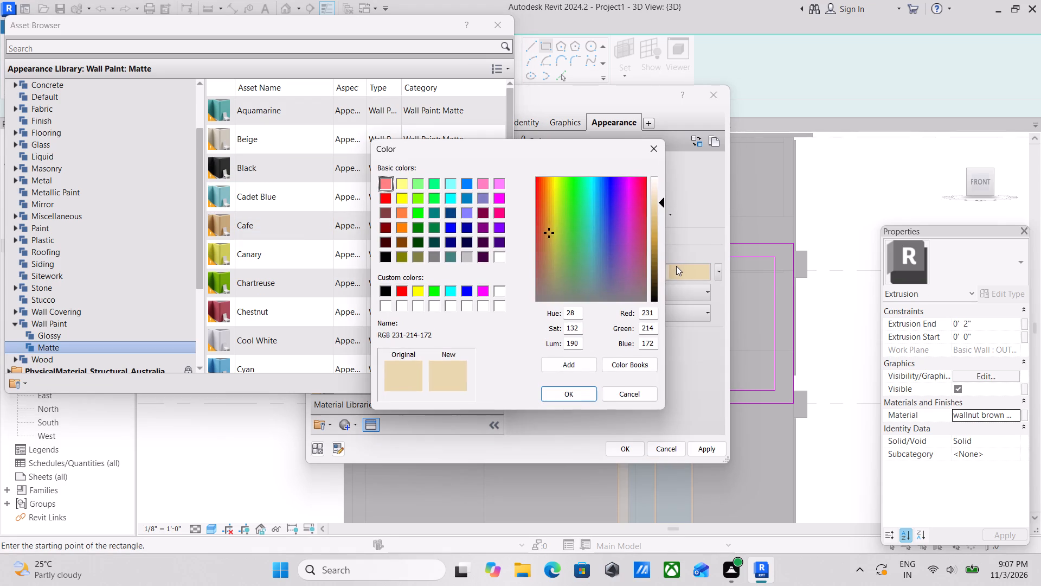
left_click_drag(653, 310, 612, 329)
type("69")
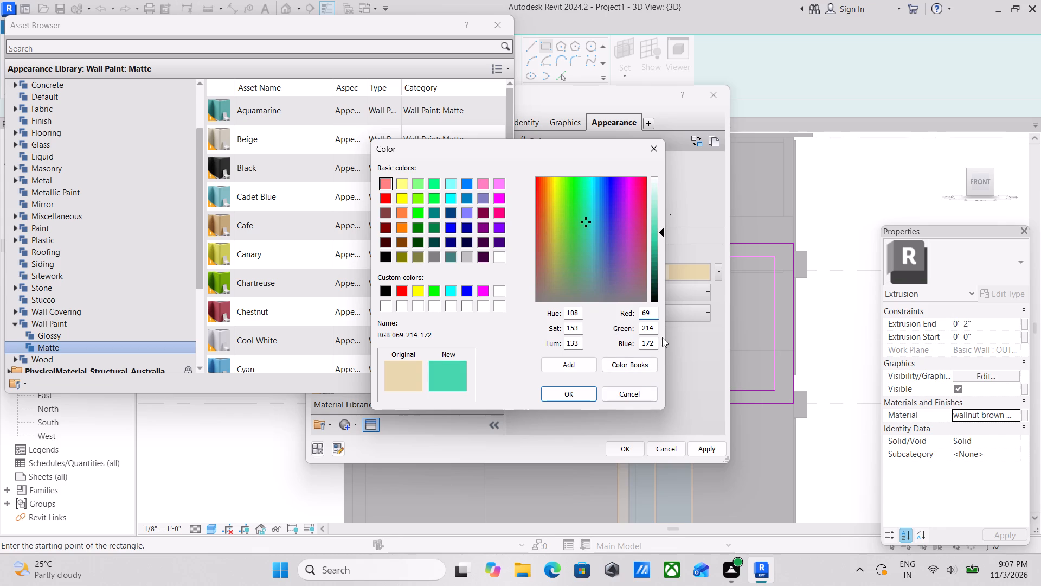
left_click_drag(652, 326, 616, 327)
key("5")
key("1")
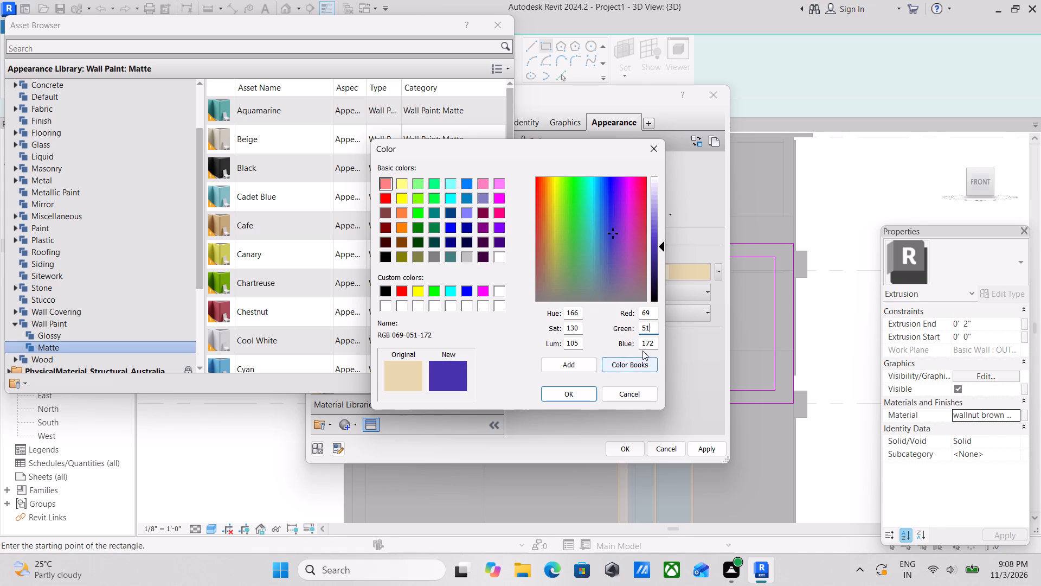
left_click_drag(652, 346, 597, 349)
type("50")
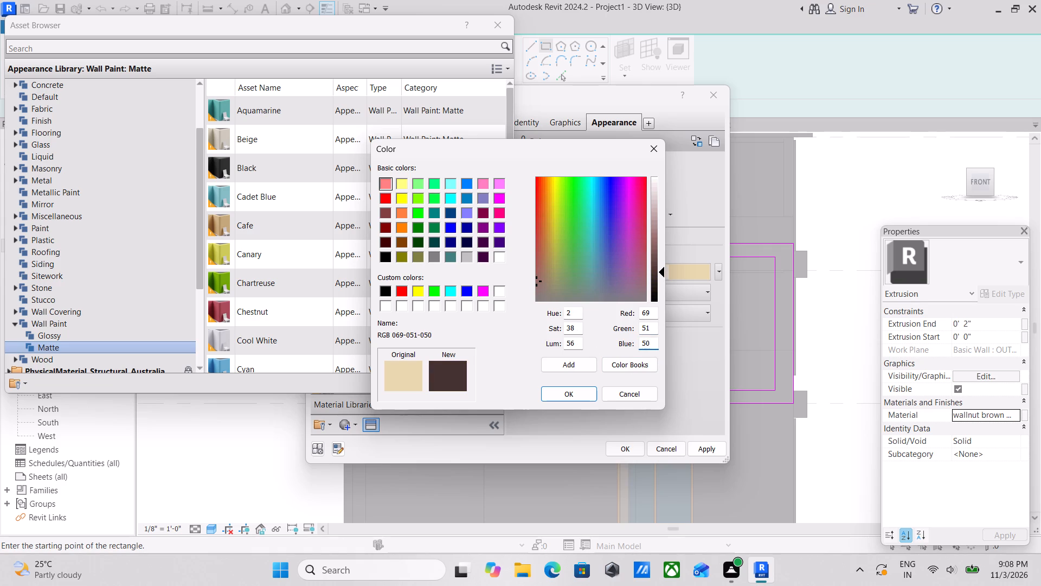
left_click(575, 390)
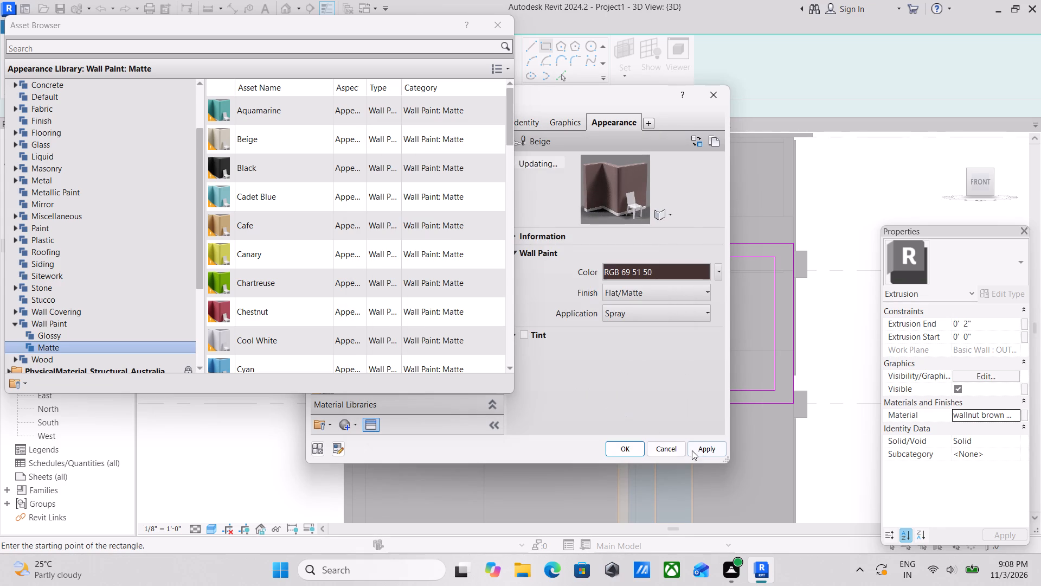
left_click(702, 453)
left_click(623, 450)
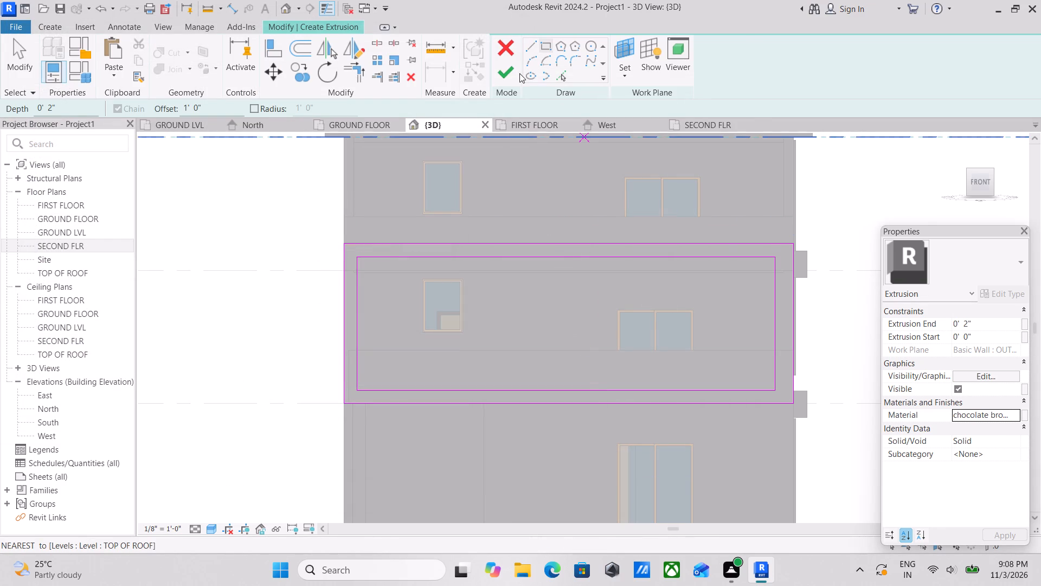
Finish the front facade frame extrusion and complete the in-place model.
left_click(506, 72)
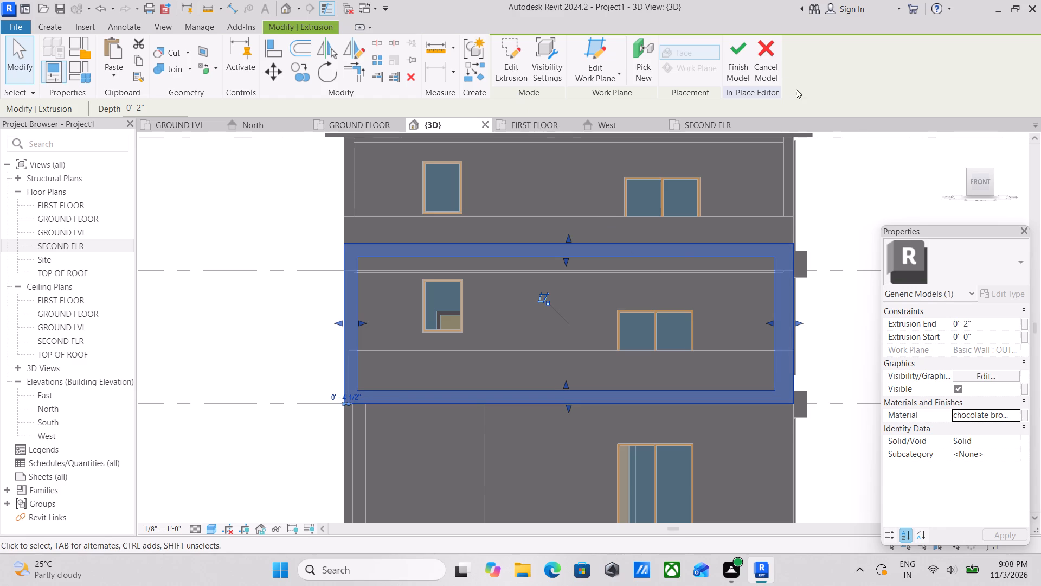
left_click(746, 52)
Stretch the front facade frame's outer face outward from the wall to make the frame deeper.
scroll(595, 313, "down", 2)
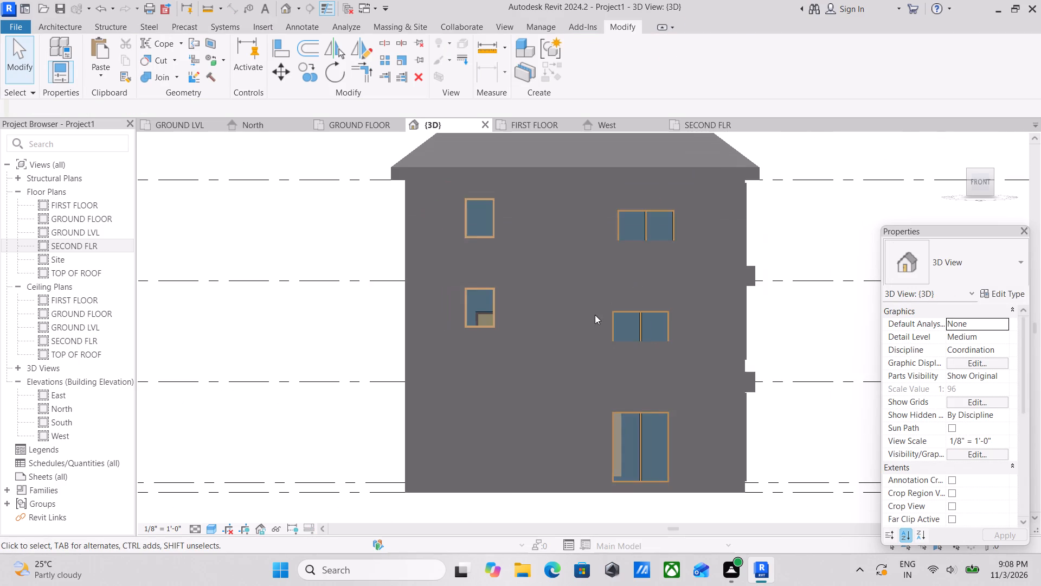
middle_click_drag(568, 305, 692, 415, "shift")
scroll(691, 330, "up", 1)
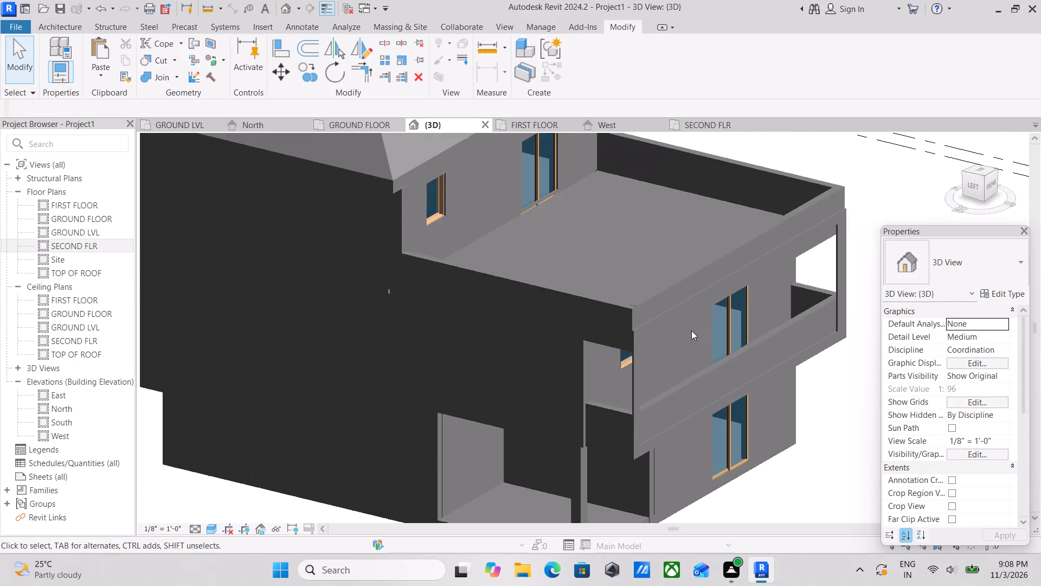
left_click(671, 321)
scroll(737, 352, "up", 2)
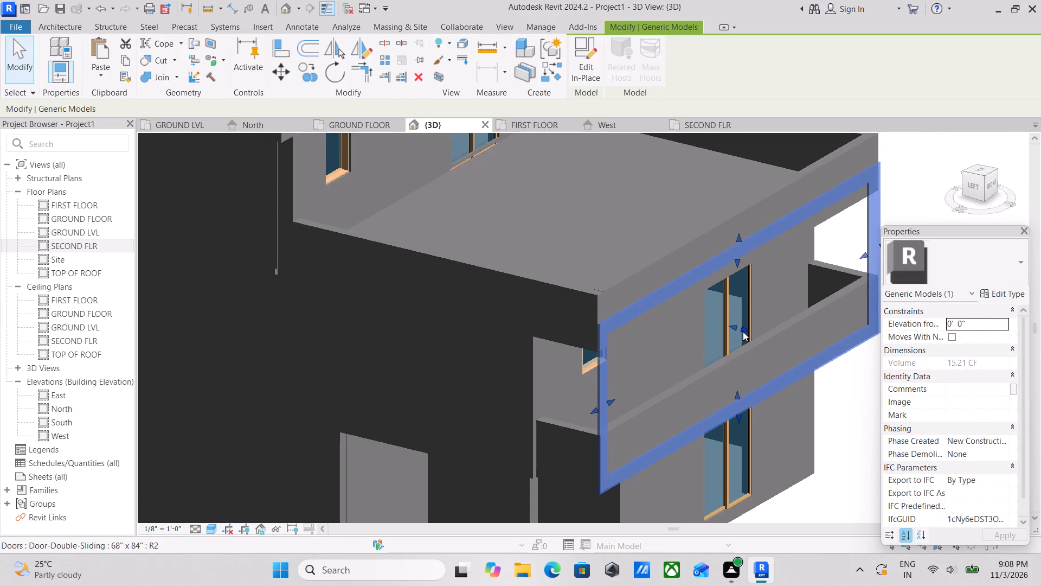
left_click_drag(744, 332, 761, 344)
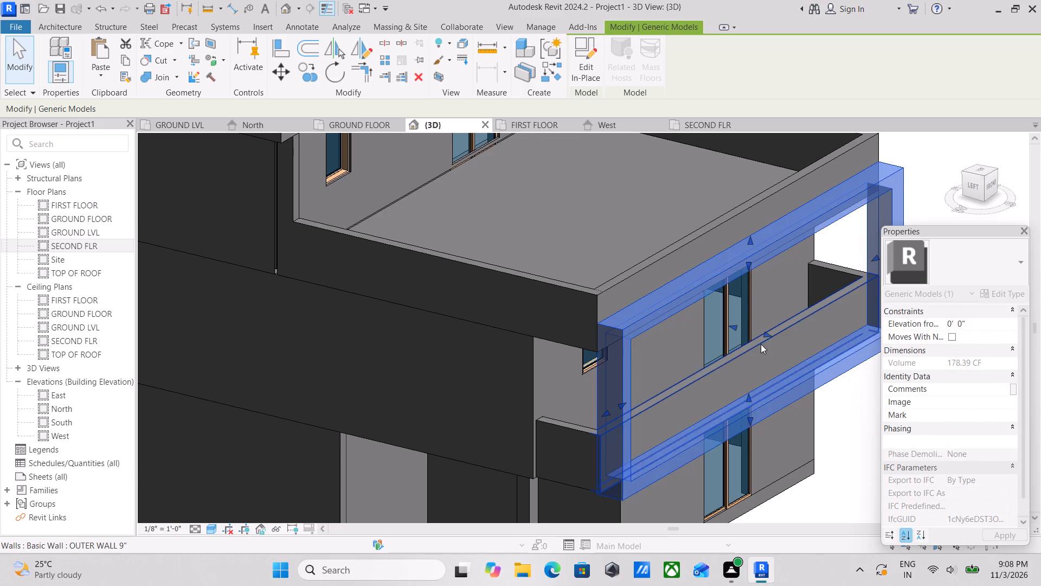
scroll(754, 393, "down", 1)
key("Escape")
scroll(781, 395, "down", 3)
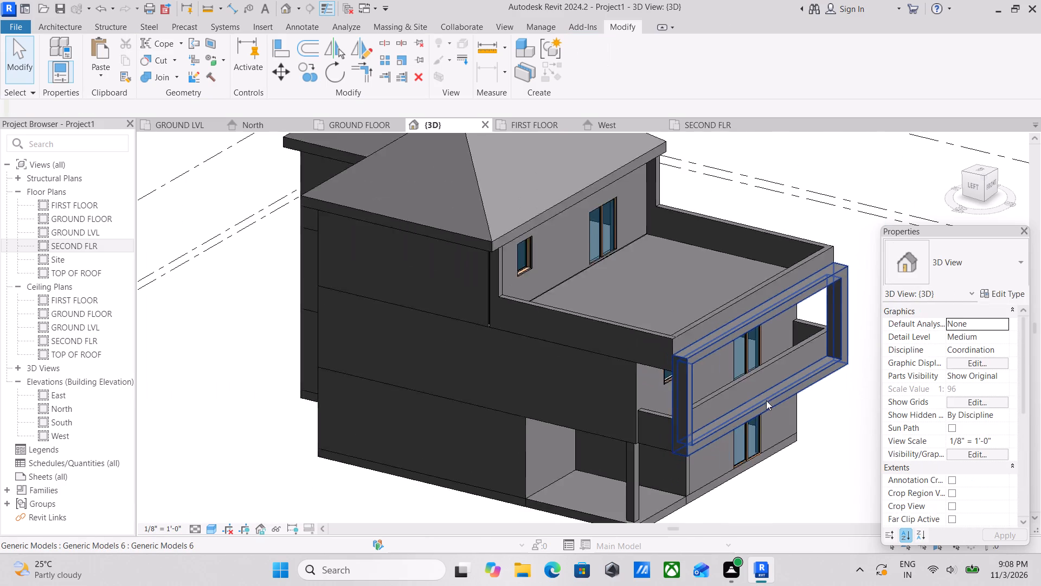
Examine the front facade frame and the balcony wall behind it from the front, side and below.
scroll(764, 404, "down", 2)
middle_click_drag(760, 403, 605, 365)
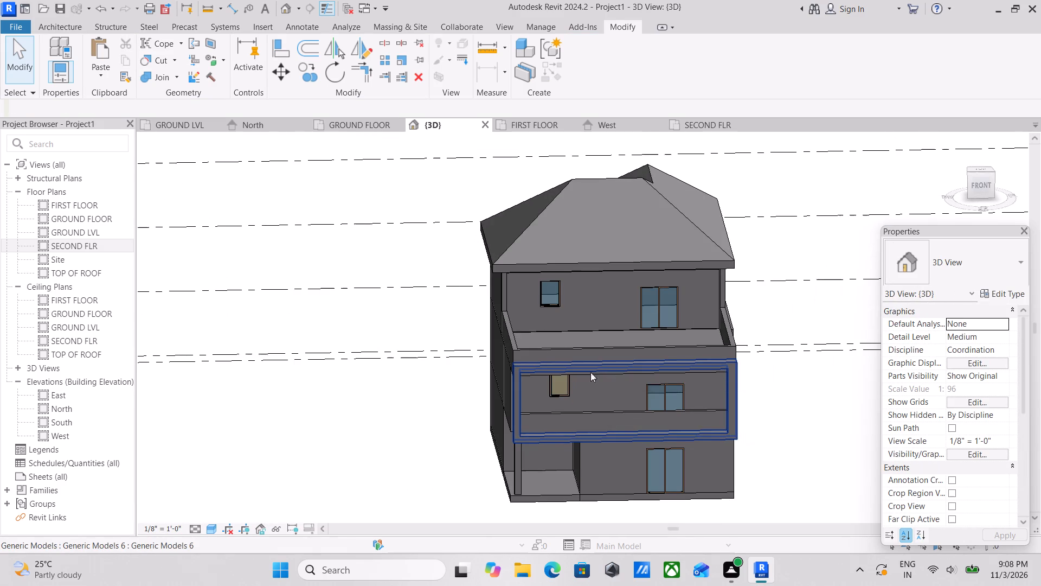
scroll(540, 388, "up", 6)
scroll(543, 393, "down", 2)
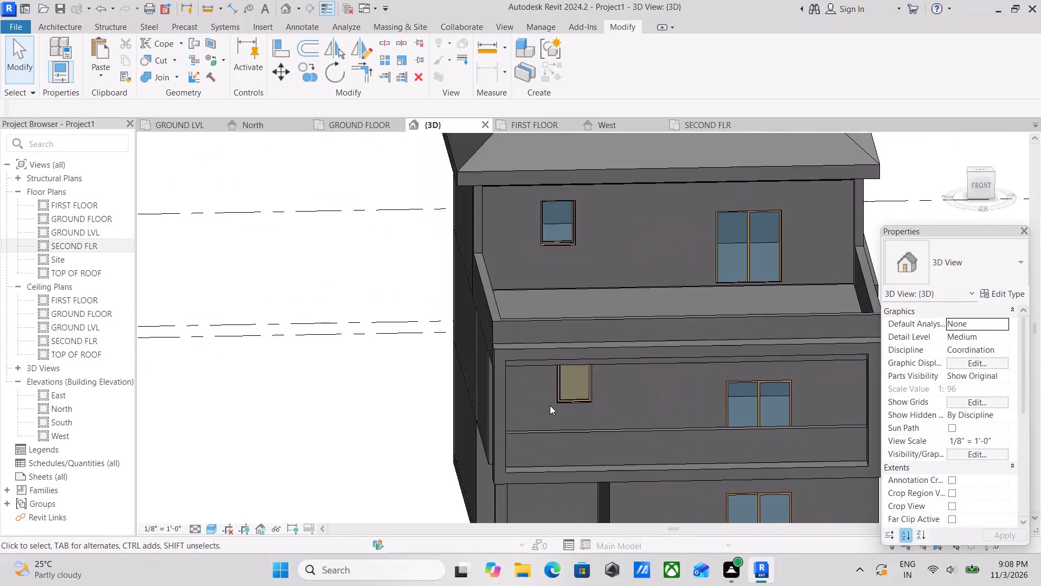
middle_click_drag(550, 405, 605, 223)
middle_click_drag(671, 254, 525, 431)
middle_click_drag(549, 391, 575, 333)
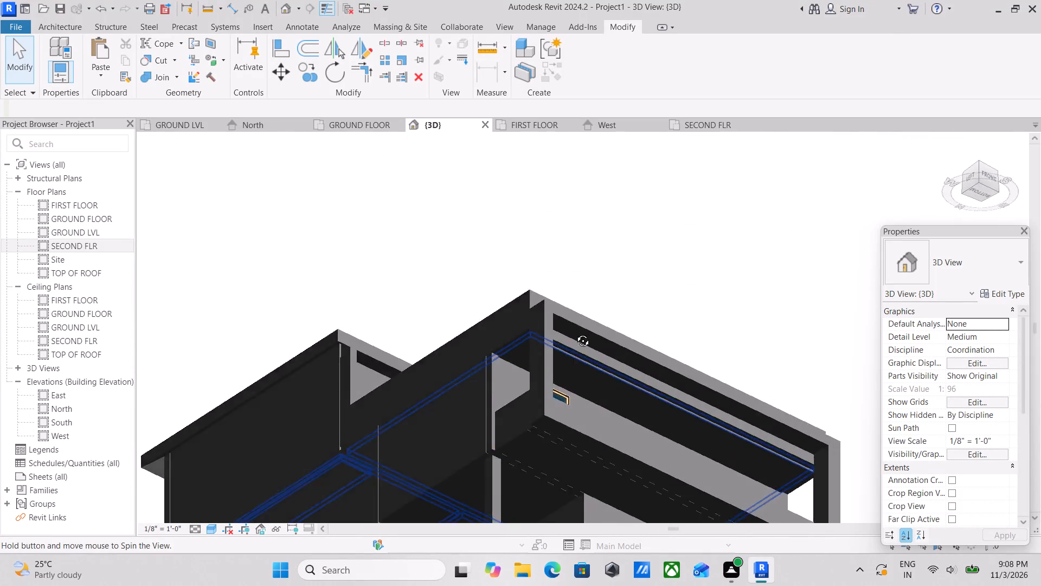
middle_click_drag(575, 333, 514, 567)
middle_click_drag(543, 470, 587, 275)
middle_click_drag(602, 379, 541, 334)
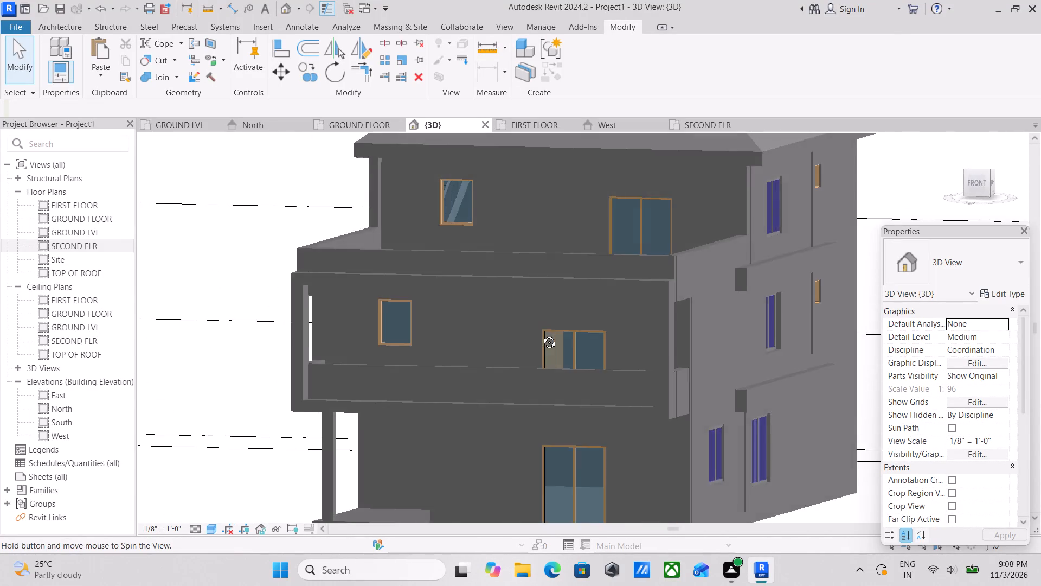
middle_click_drag(541, 334, 543, 353)
middle_click_drag(510, 352, 582, 347)
scroll(577, 347, "up", 1)
scroll(535, 347, "down", 1)
middle_click_drag(535, 347, 599, 356, "shift")
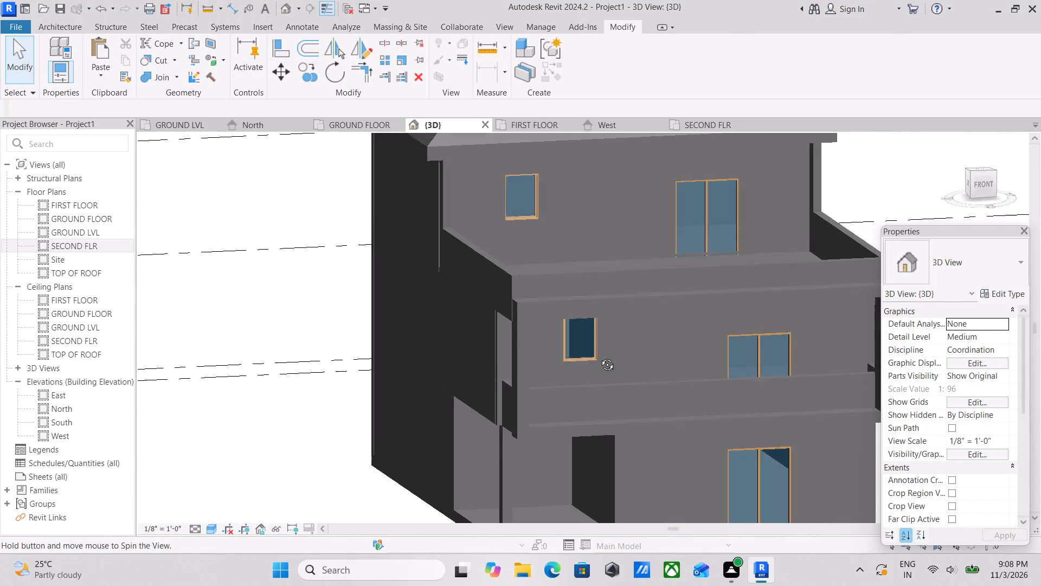
middle_click_drag(599, 356, 599, 356, "shift")
scroll(599, 356, "up", 2)
middle_click_drag(598, 353, 558, 333, "shift")
middle_click_drag(510, 314, 547, 283, "shift")
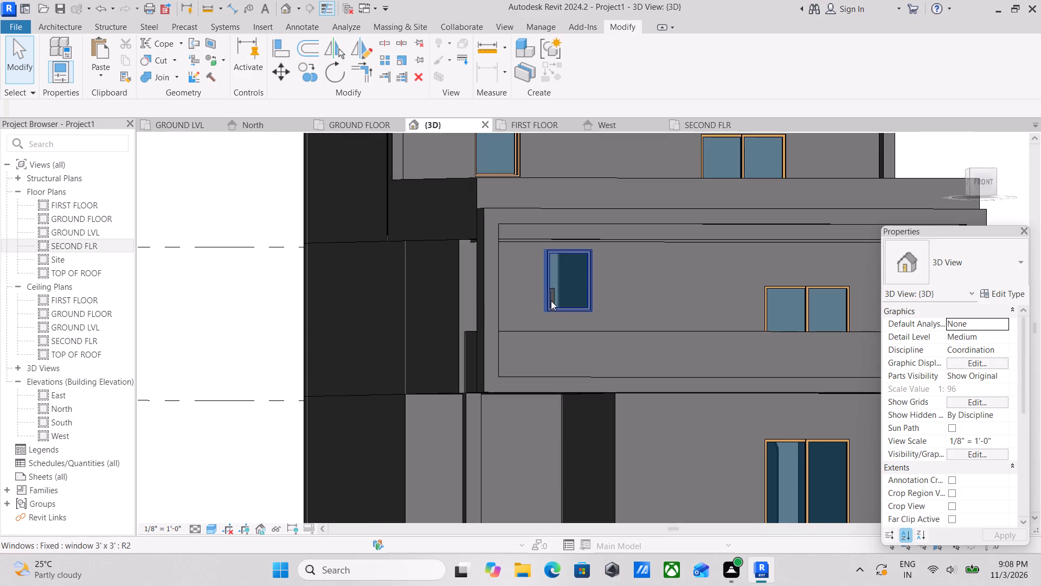
scroll(492, 272, "up", 2)
middle_click_drag(564, 280, 500, 356)
scroll(500, 356, "up", 1)
scroll(532, 341, "down", 2)
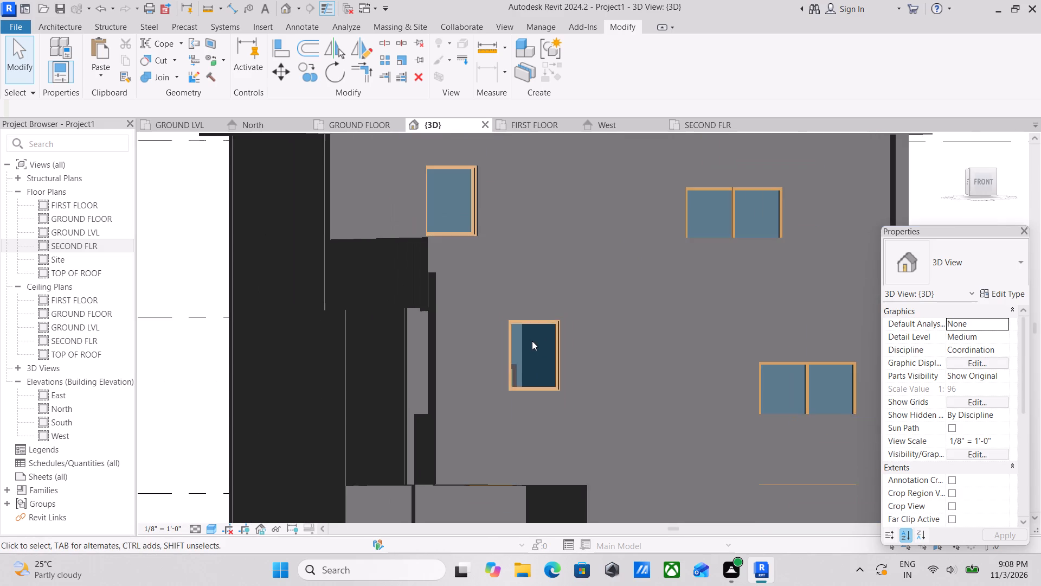
middle_click_drag(538, 353, 560, 239, "shift")
middle_click_drag(556, 261, 485, 458)
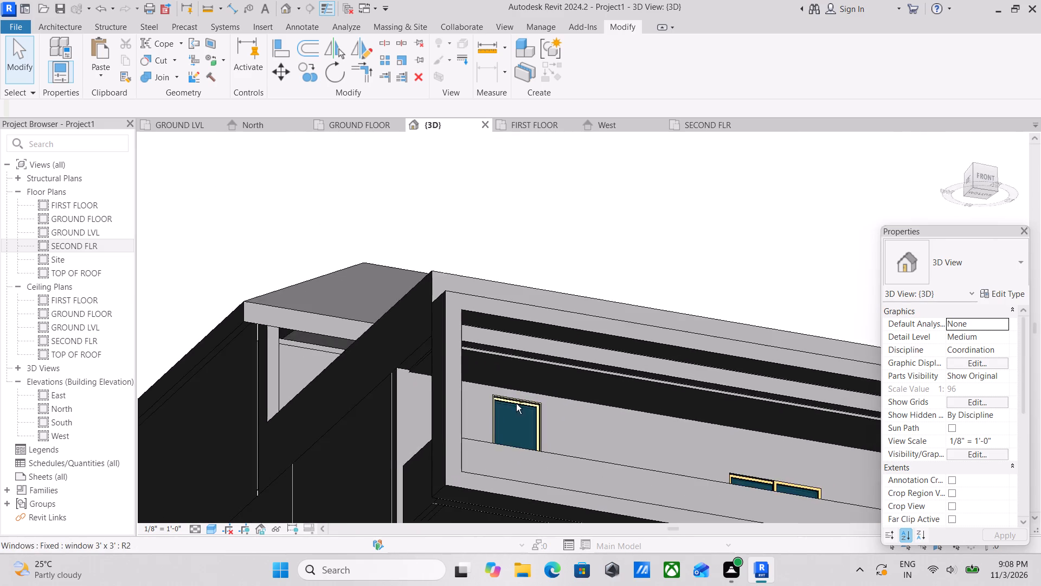
middle_click_drag(516, 404, 538, 346, "shift")
middle_click_drag(538, 346, 420, 400)
scroll(475, 330, "up", 3)
middle_click_drag(475, 330, 405, 346)
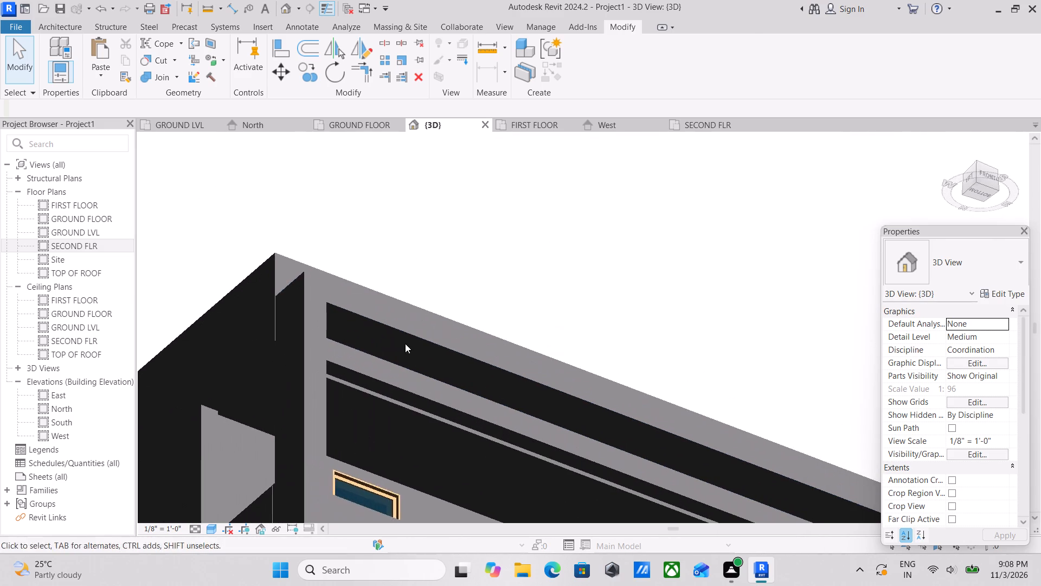
Start a new in-place model in the Generic Models category, keeping the suggested name.
left_click(59, 24)
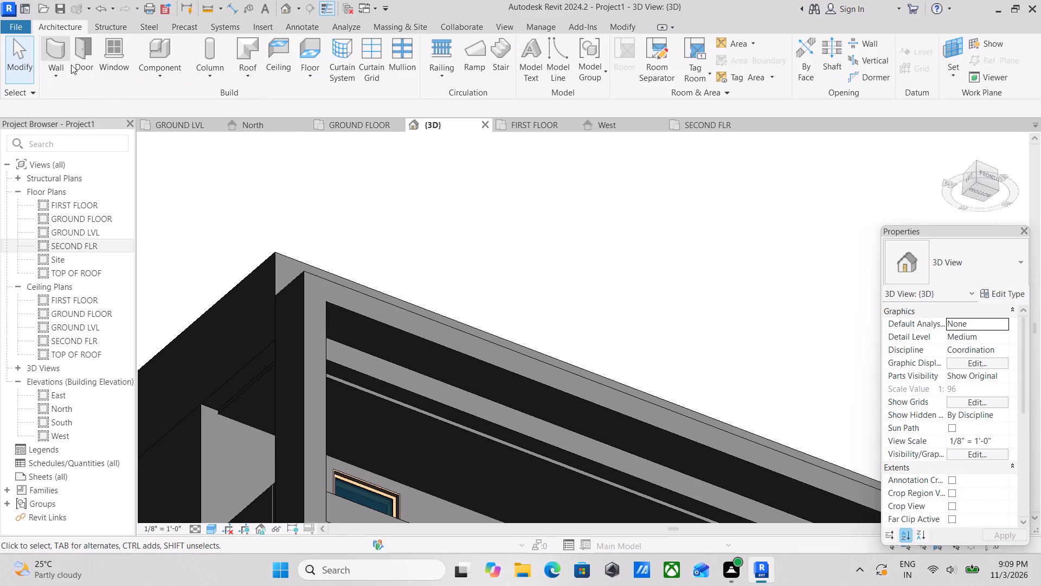
left_click(163, 76)
left_click(163, 129)
scroll(481, 235, "down", 2)
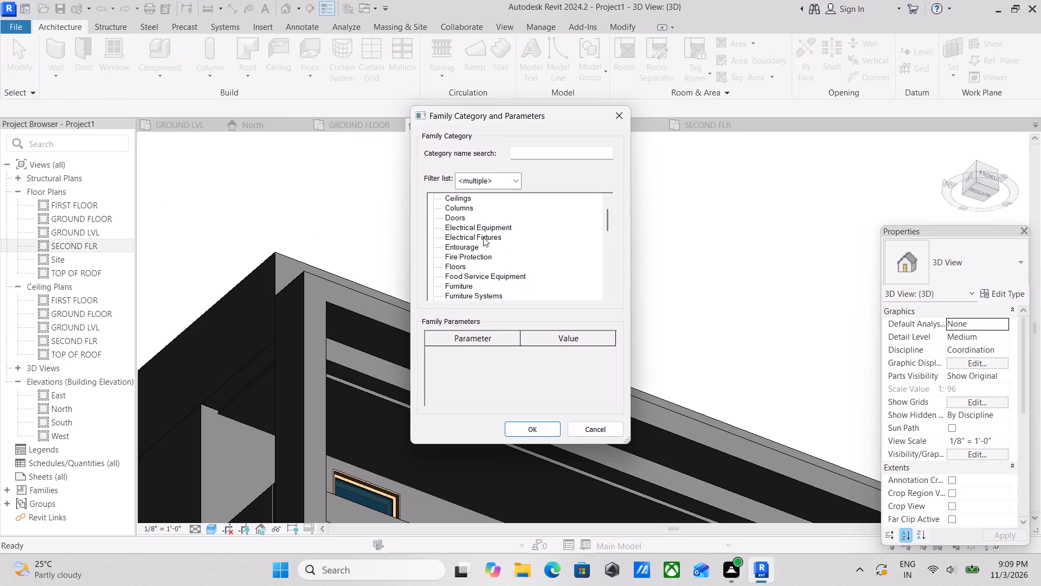
scroll(478, 263, "down", 3)
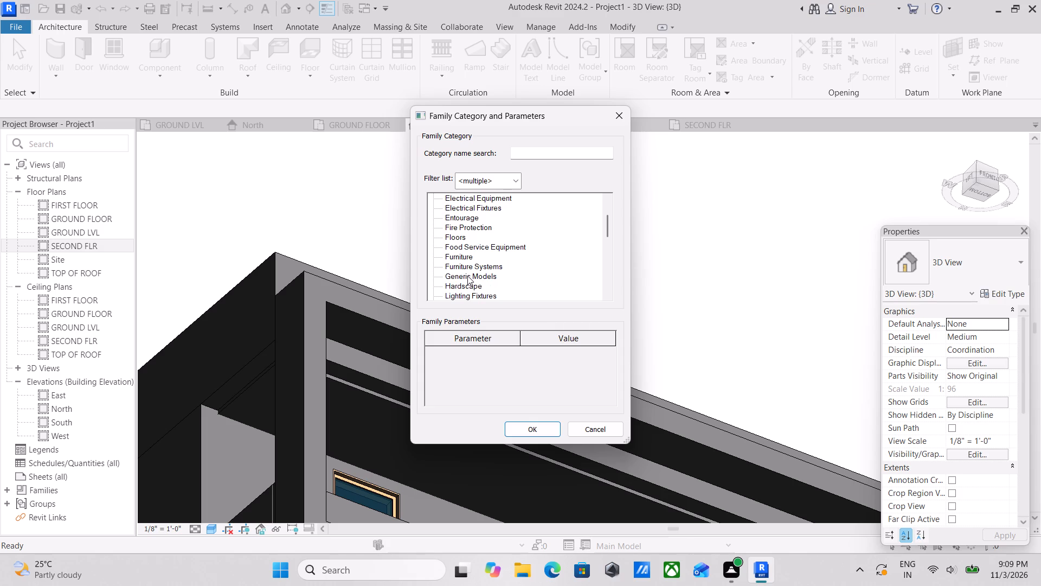
left_click(467, 276)
left_click(513, 426)
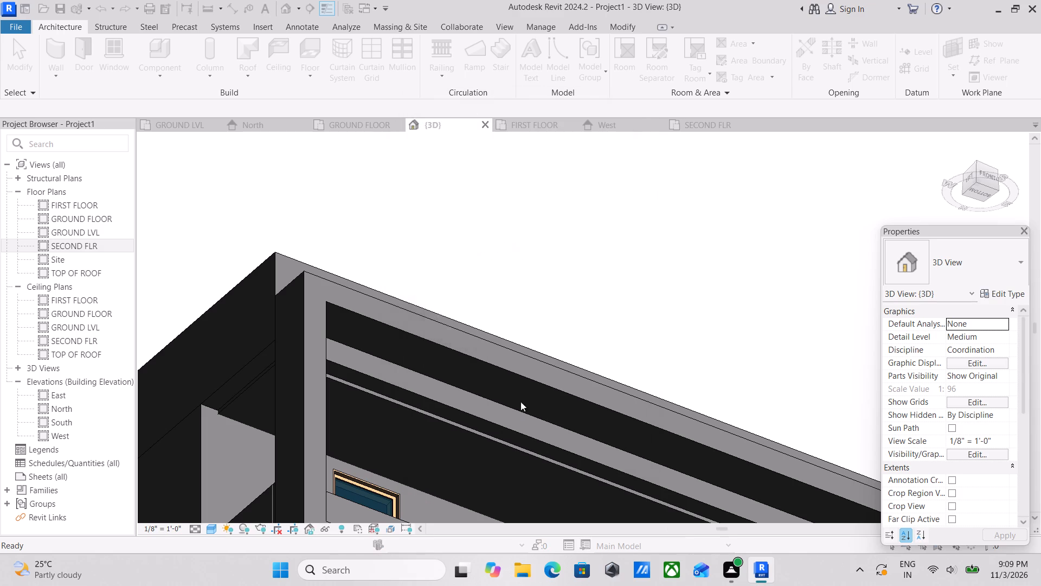
left_click(524, 310)
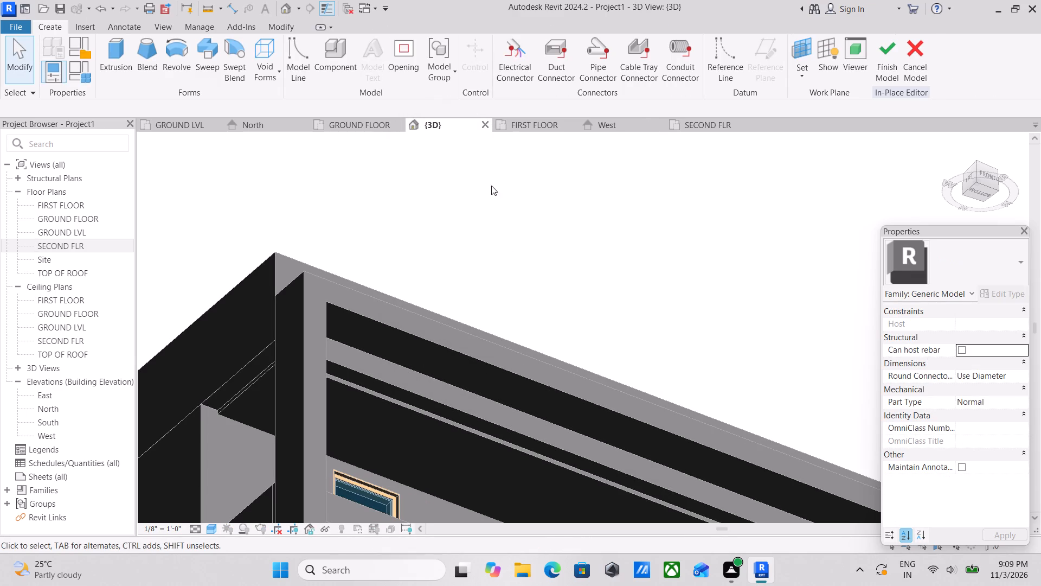
Set the work plane to the inner underside of the front facade frame's top member.
left_click(800, 72)
left_click(808, 129)
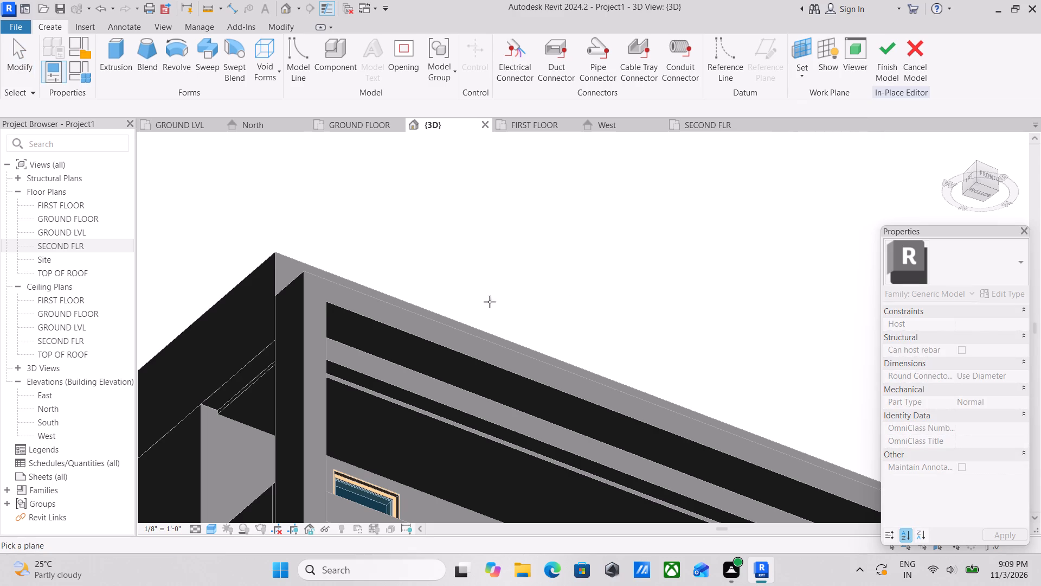
scroll(356, 339, "up", 2)
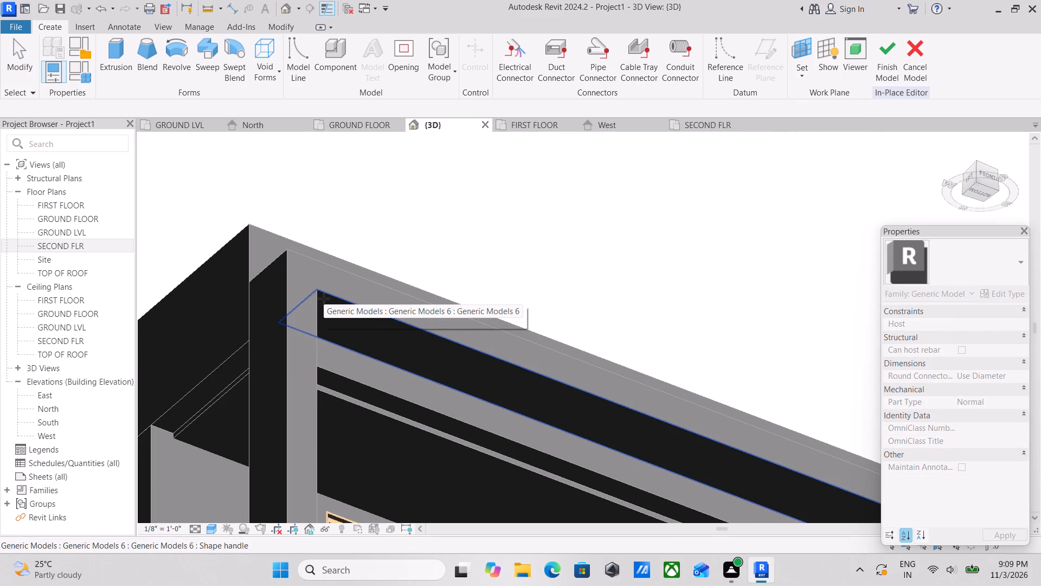
left_click(324, 298)
scroll(475, 291, "down", 1)
scroll(473, 281, "up", 1)
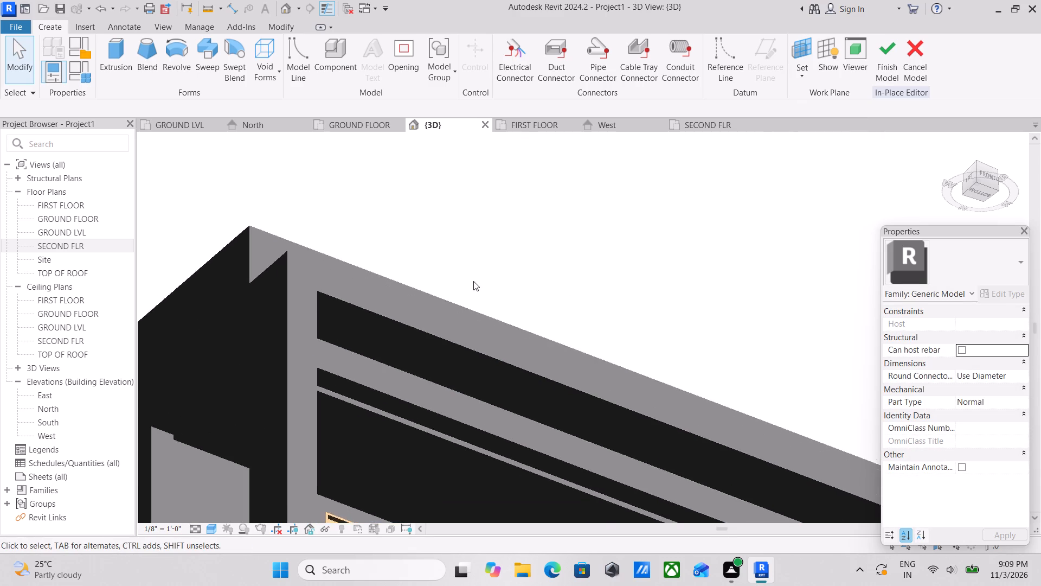
Start an extrusion and sketch a rectangle about 1' 1" by 9" on the underside of the frame's top member.
scroll(473, 281, "up", 1)
left_click(121, 65)
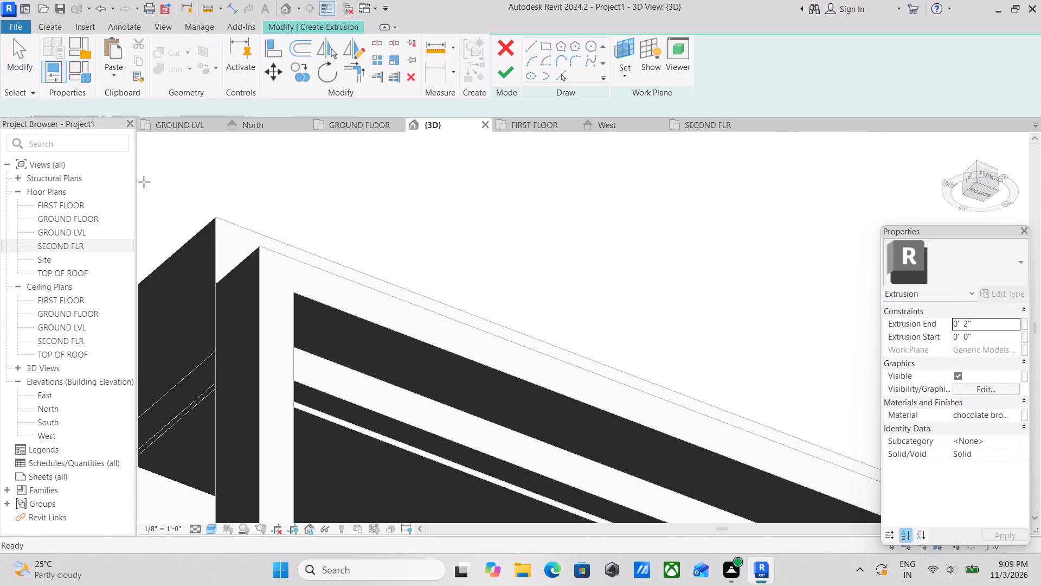
scroll(300, 333, "up", 3)
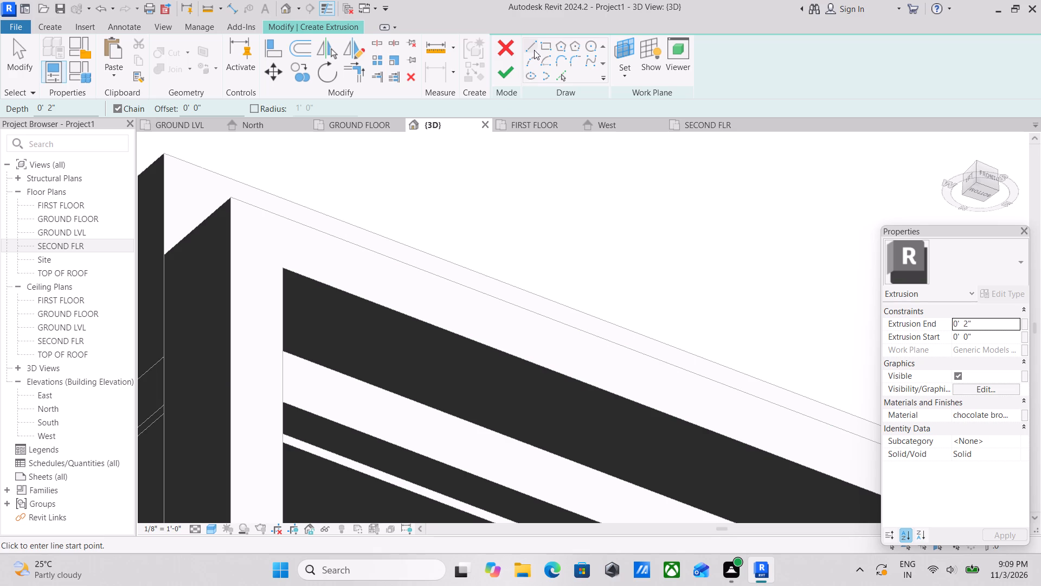
left_click(542, 46)
left_click(376, 340)
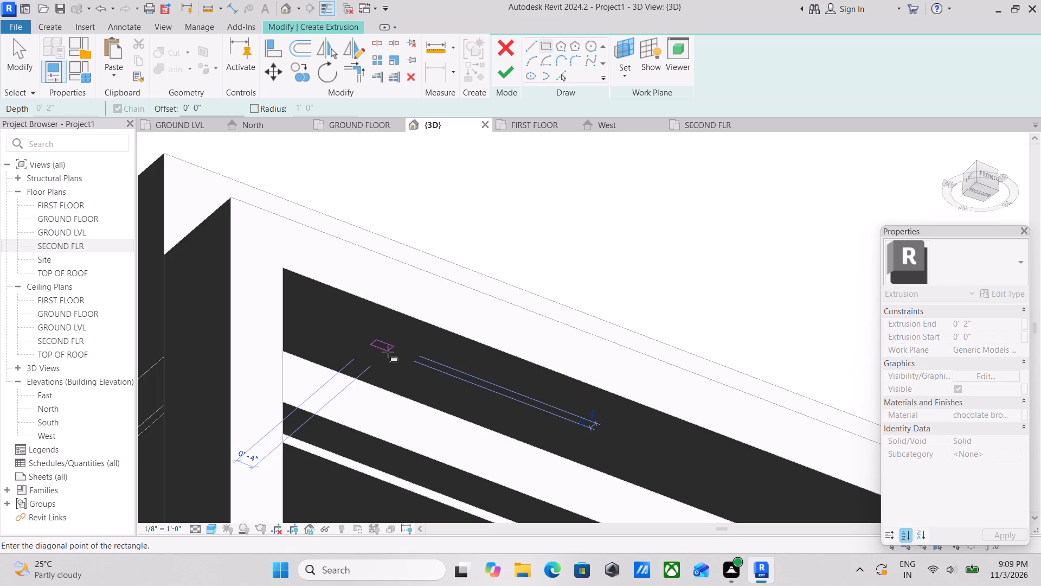
left_click(407, 384)
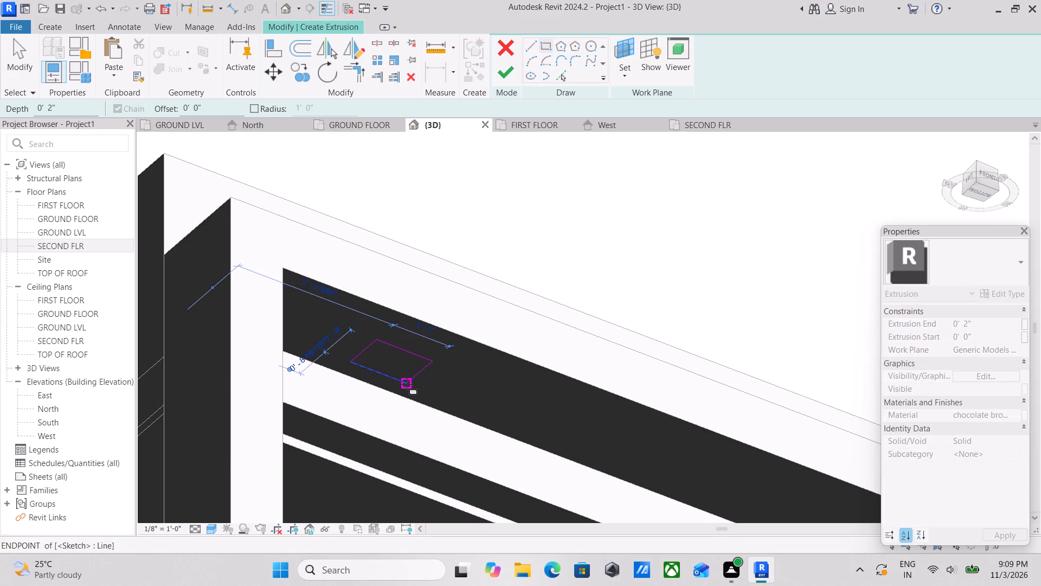
scroll(445, 396, "down", 6)
key("Escape")
scroll(450, 407, "up", 1)
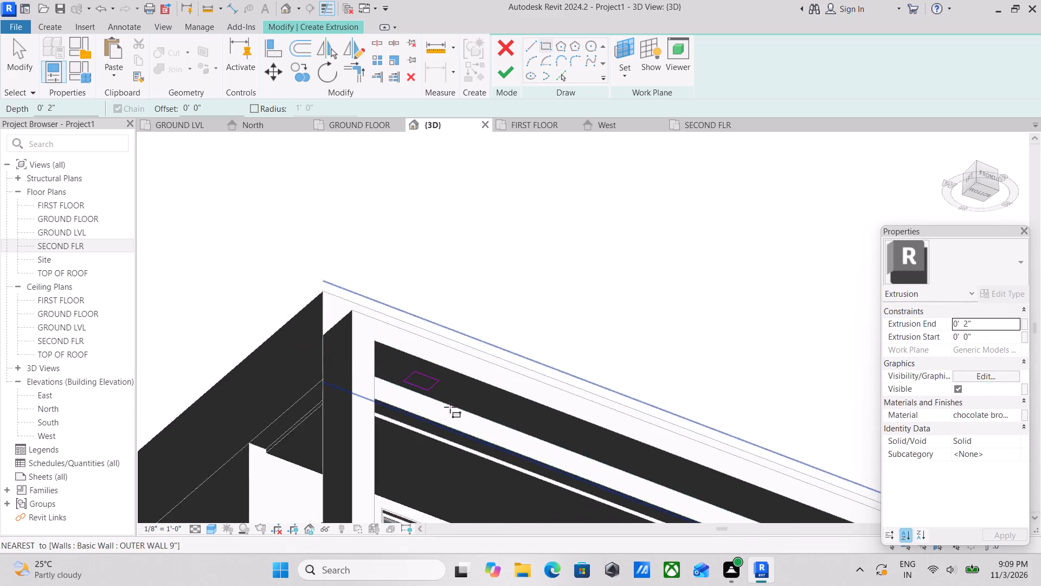
scroll(450, 407, "up", 2)
scroll(450, 407, "down", 4)
middle_click_drag(450, 407, 357, 479, "shift")
middle_click_drag(358, 473, 423, 442)
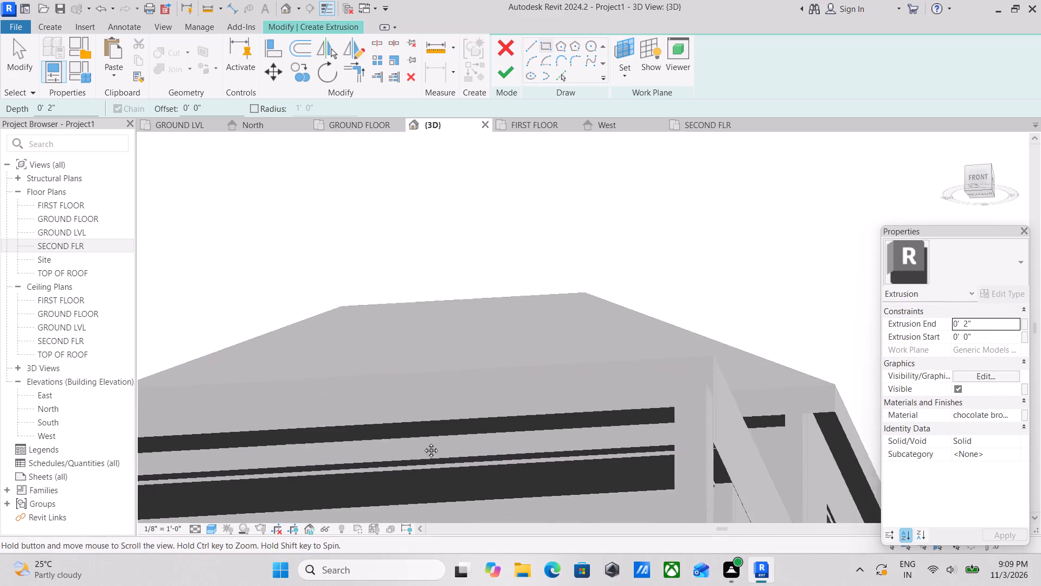
middle_click_drag(423, 442, 548, 368)
middle_click_drag(330, 381, 482, 368)
scroll(372, 356, "up", 1, "shift")
middle_click_drag(372, 356, 393, 264, "shift")
middle_click_drag(393, 263, 399, 284)
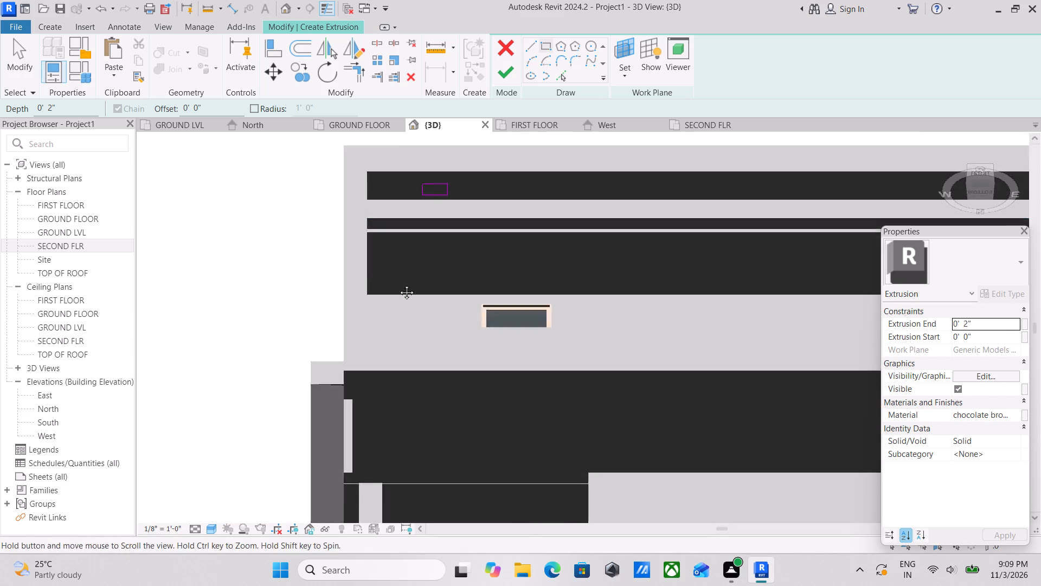
middle_click_drag(399, 284, 392, 449)
scroll(444, 385, "up", 13)
key("Escape")
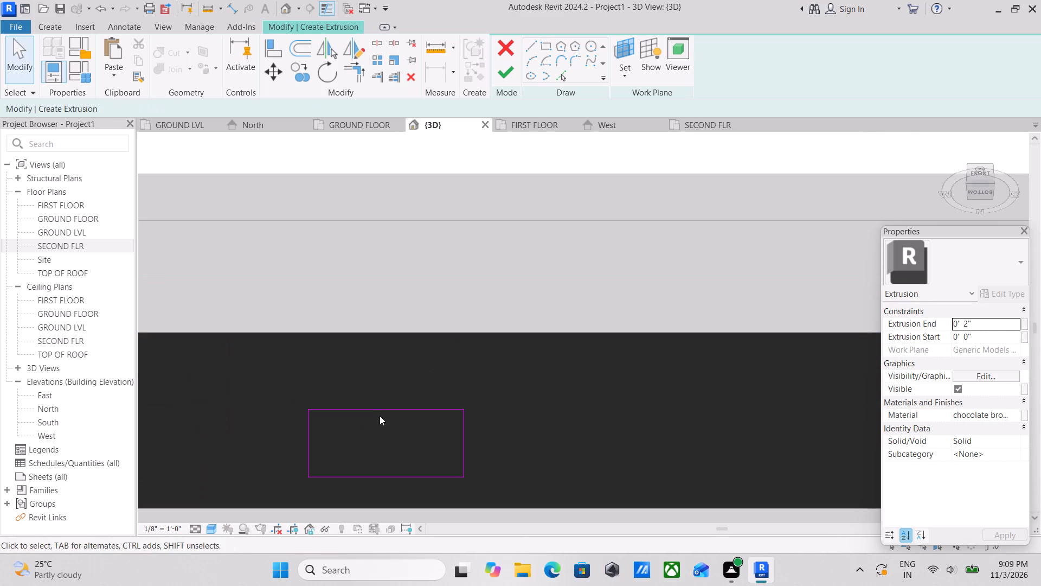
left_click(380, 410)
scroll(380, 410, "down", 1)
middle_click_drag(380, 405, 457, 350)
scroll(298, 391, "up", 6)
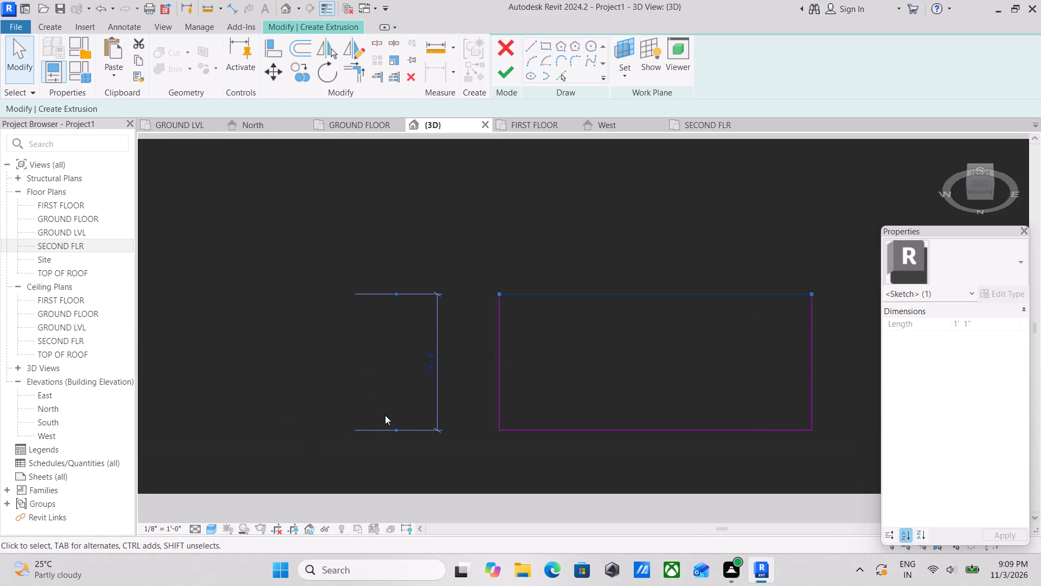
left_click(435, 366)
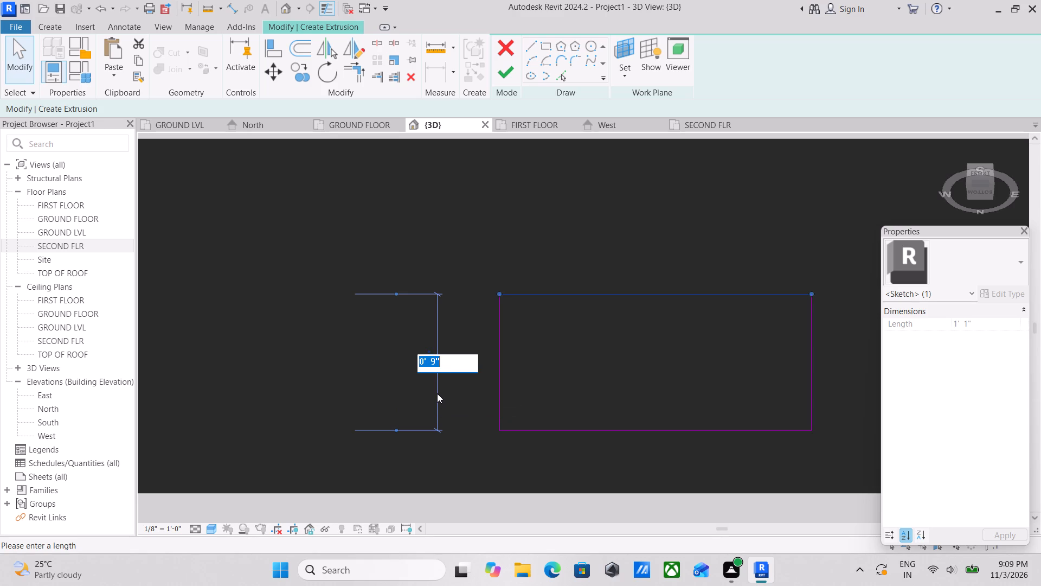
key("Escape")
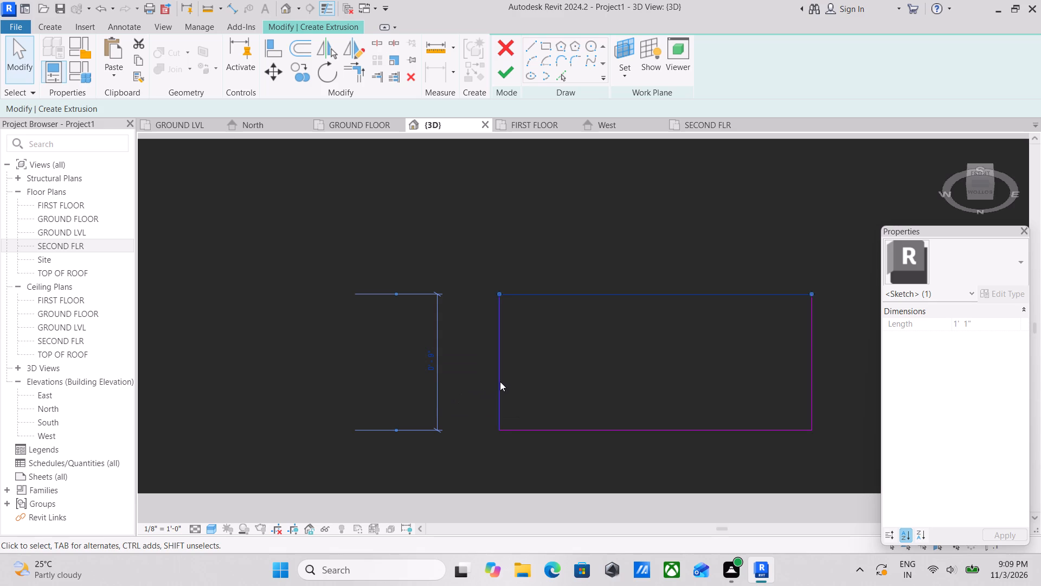
Set the width of the sketched rectangle along the frame to 6".
left_click(500, 381)
scroll(589, 382, "down", 1)
middle_click_drag(589, 382, 557, 350)
scroll(585, 328, "down", 2)
middle_click_drag(585, 328, 574, 354)
left_click(705, 354)
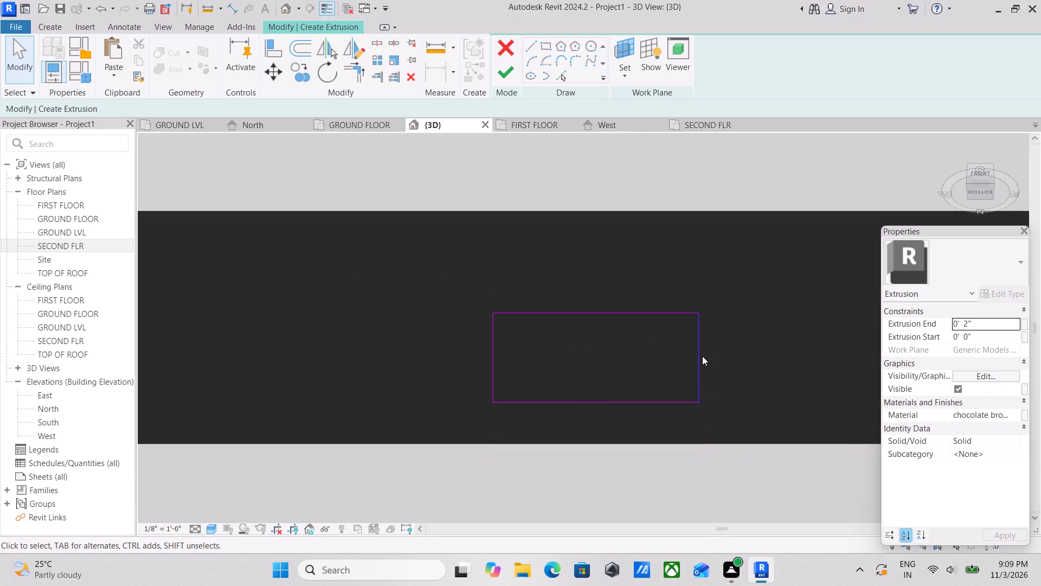
left_click(702, 356)
middle_click_drag(614, 347, 621, 379)
scroll(596, 323, "up", 5)
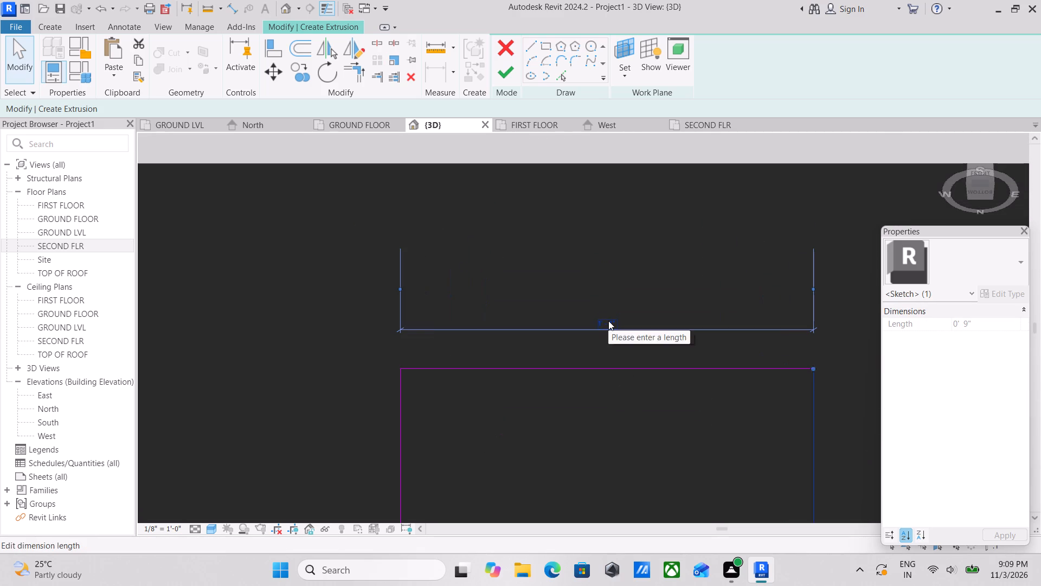
left_click(608, 321)
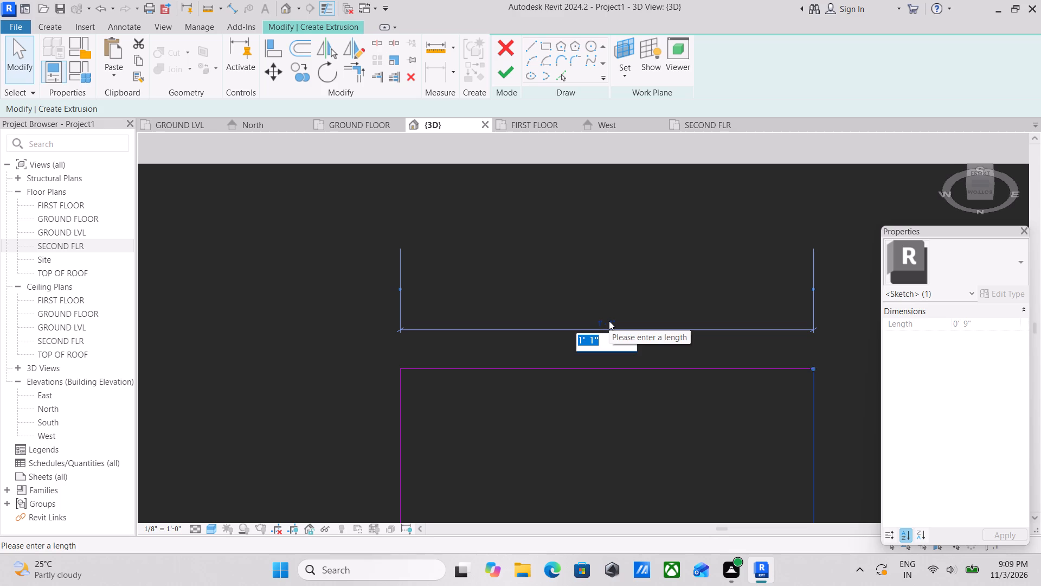
key("6")
key("shift+quotedbl")
key("Return")
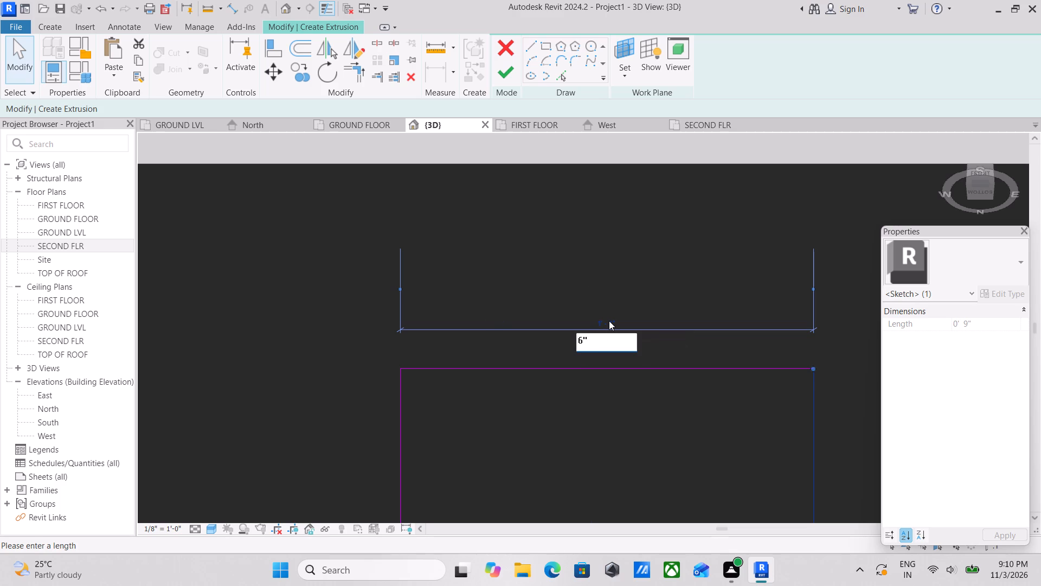
scroll(594, 406, "down", 1)
middle_click_drag(596, 406, 712, 369)
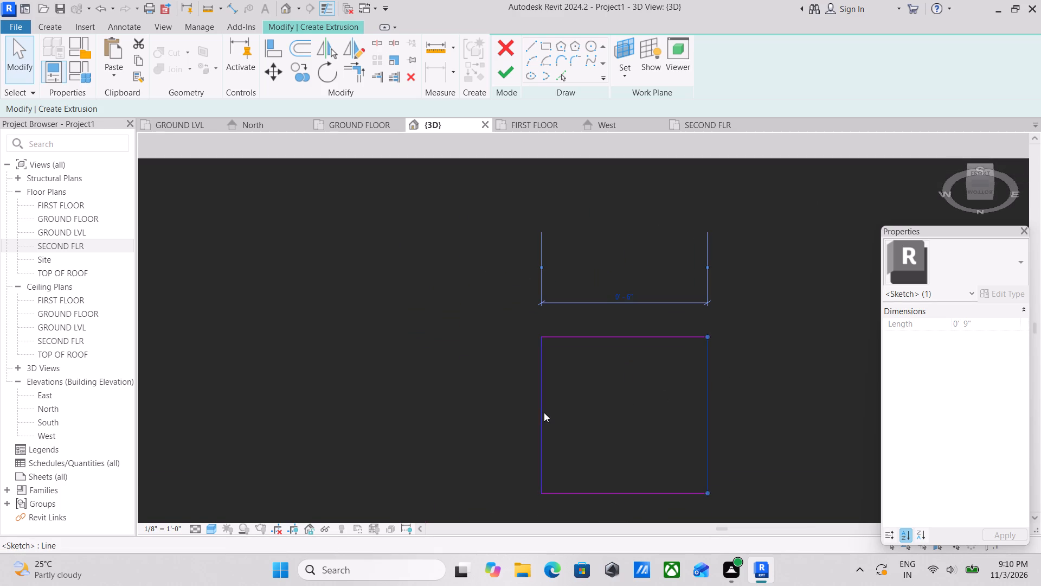
Set the sketched rectangle's depth across the frame to 6", making it 6" by 6".
left_click(544, 412)
middle_click_drag(615, 443, 636, 416)
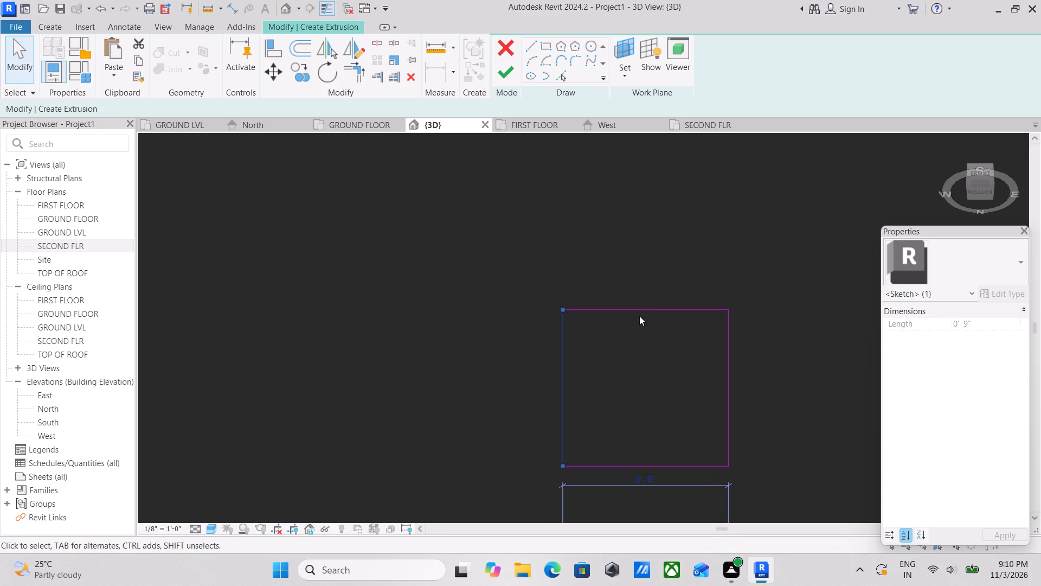
left_click(641, 311)
left_click(525, 386)
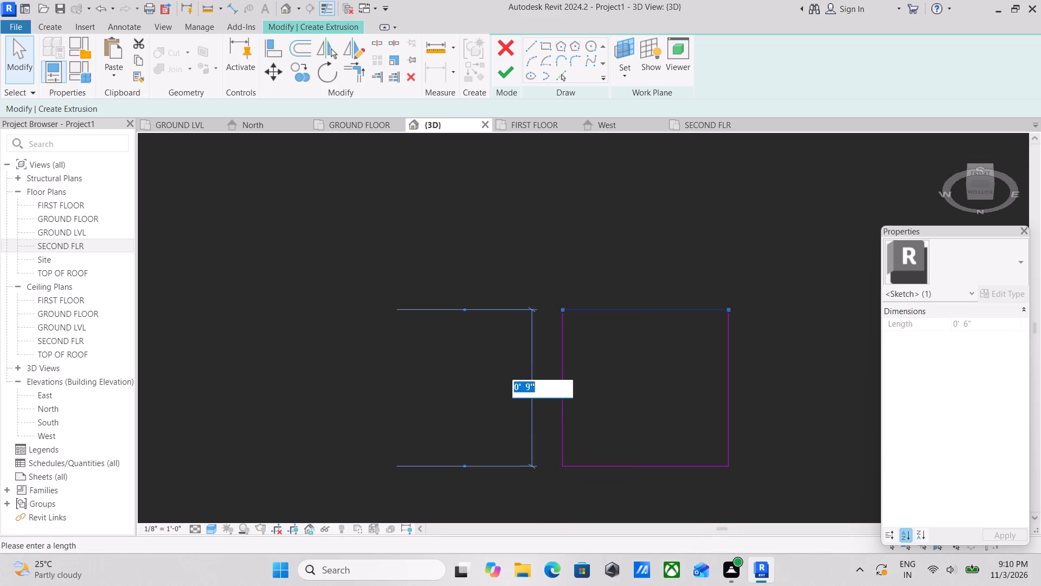
key("6")
key("shift+quotedbl")
key("Return")
scroll(564, 385, "down", 3)
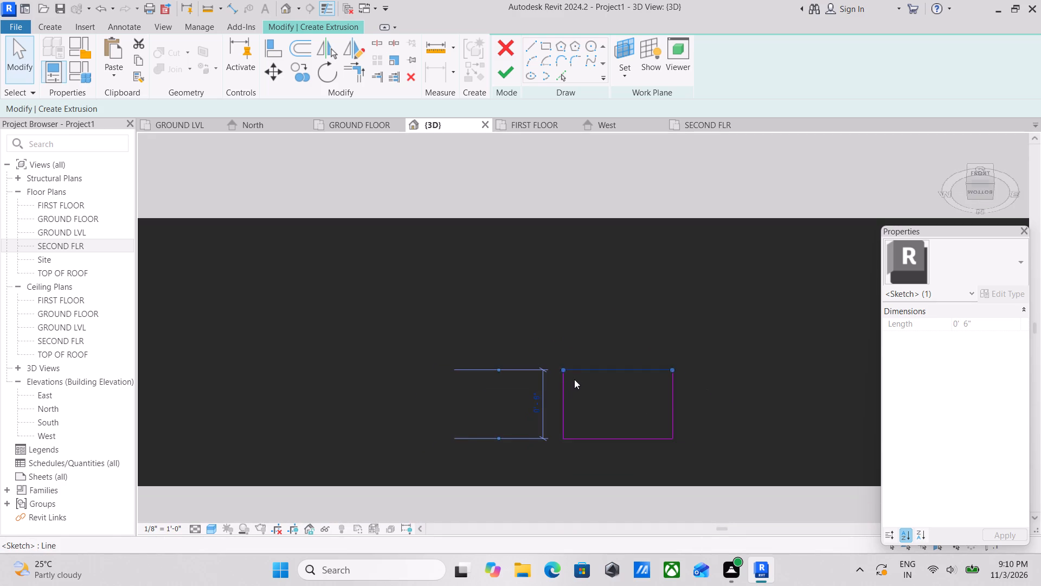
scroll(578, 379, "down", 2)
key("Escape")
Copy the 6" square three times along the underside of the frame's top member at 9" spacing.
scroll(594, 372, "down", 2)
left_click_drag(551, 349, 595, 421)
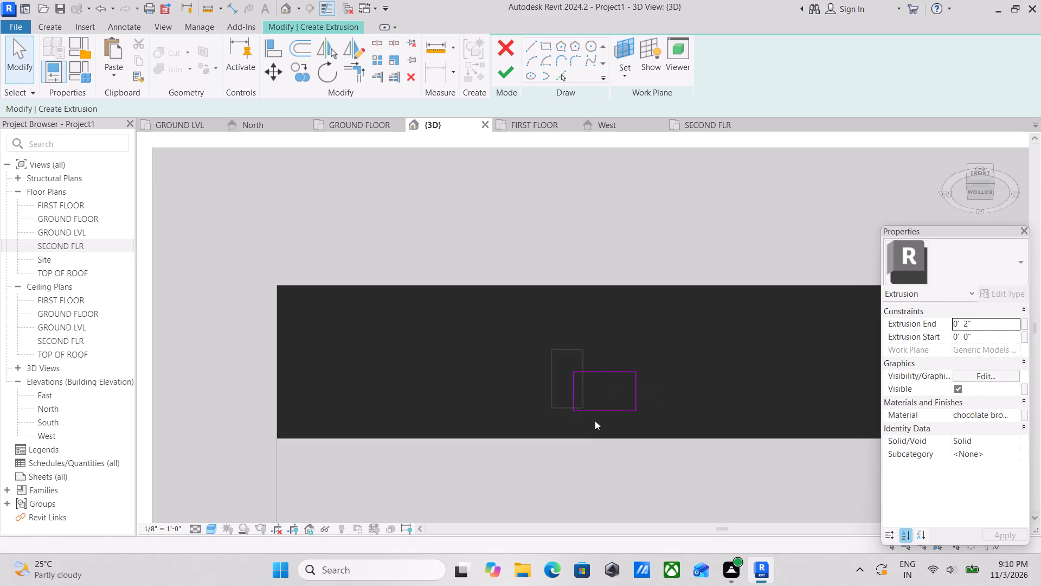
left_click_drag(595, 421, 684, 441)
scroll(656, 418, "up", 3)
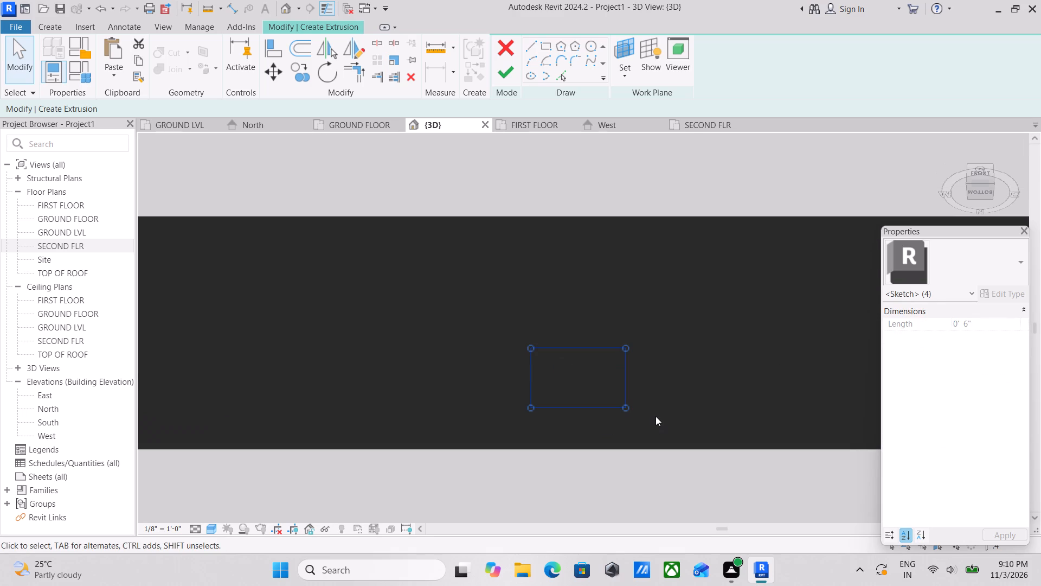
type("co")
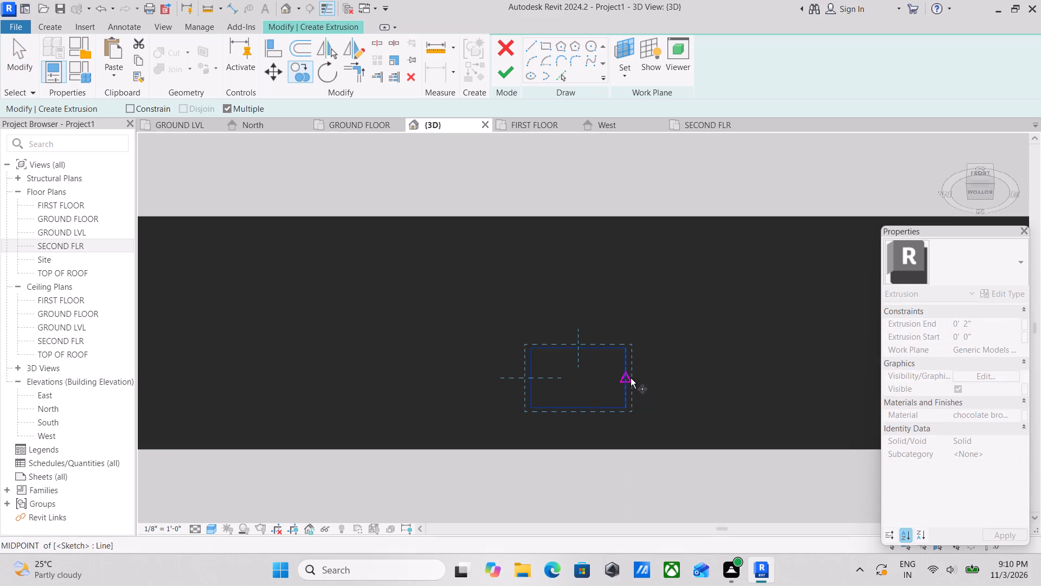
left_click(631, 378)
middle_click_drag(704, 381, 555, 386)
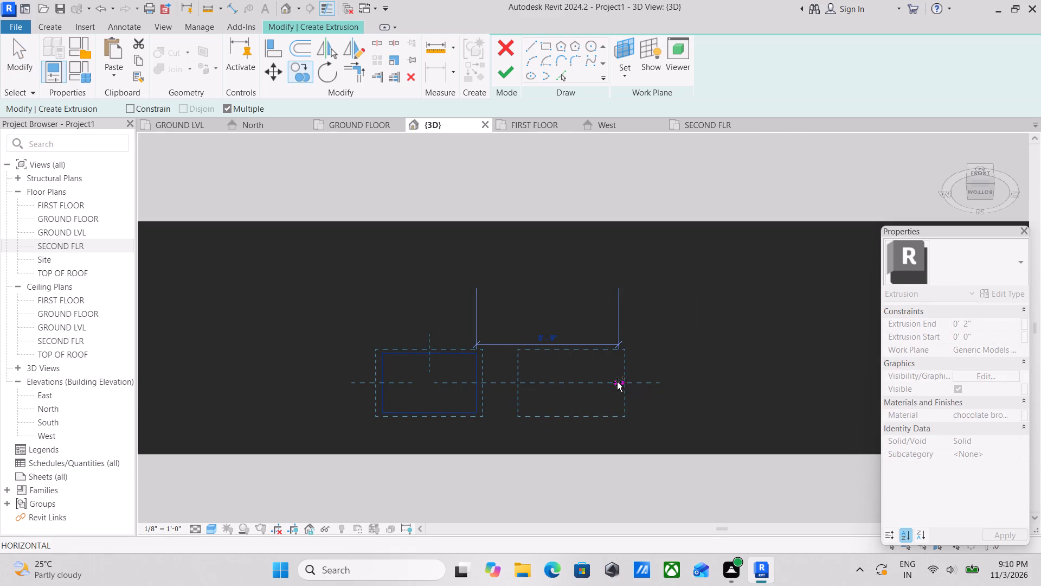
left_click(617, 382)
middle_click_drag(641, 382, 589, 379)
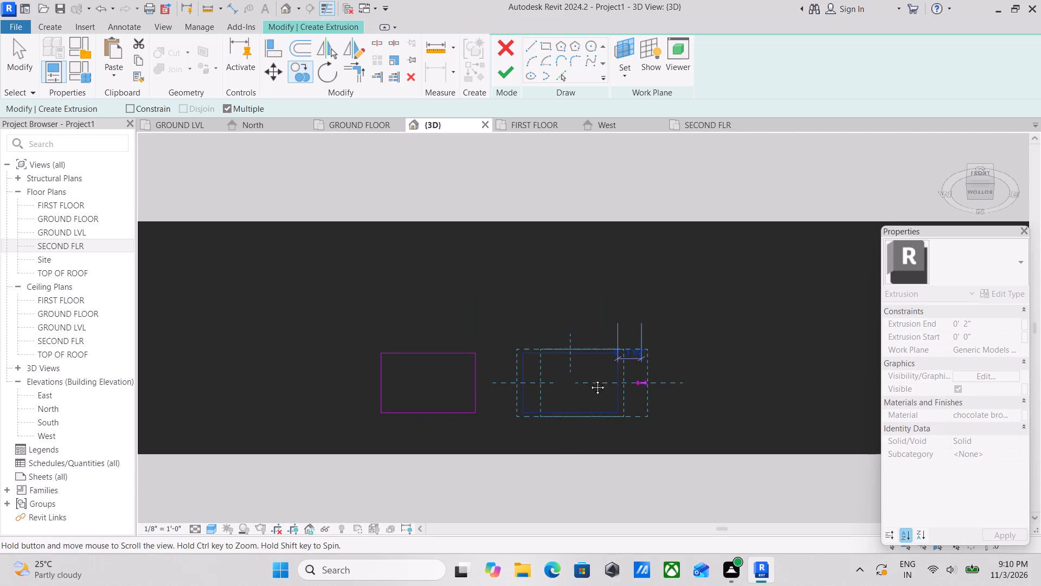
middle_click_drag(589, 379, 531, 375)
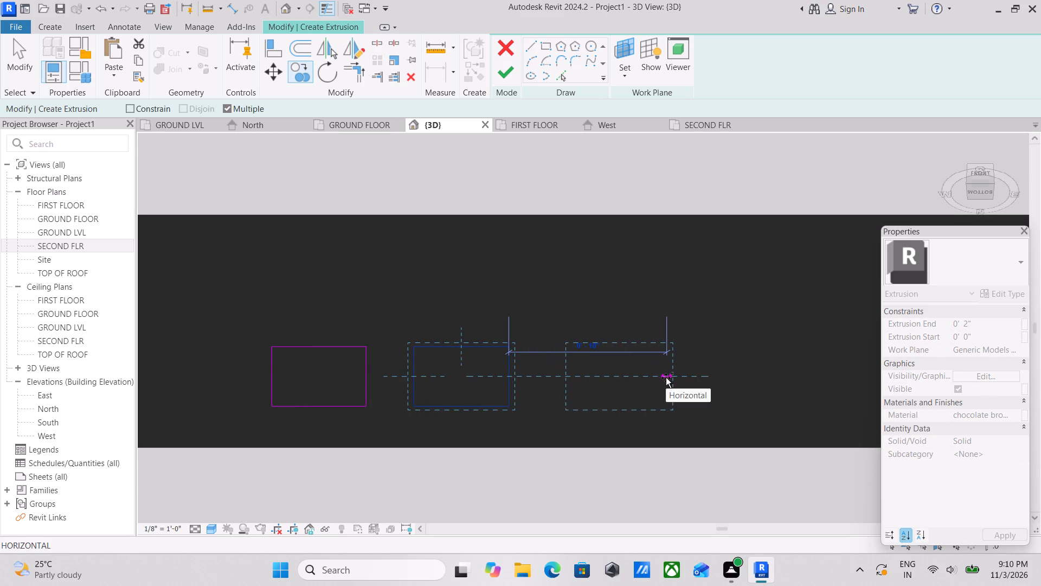
scroll(666, 378, "up", 3)
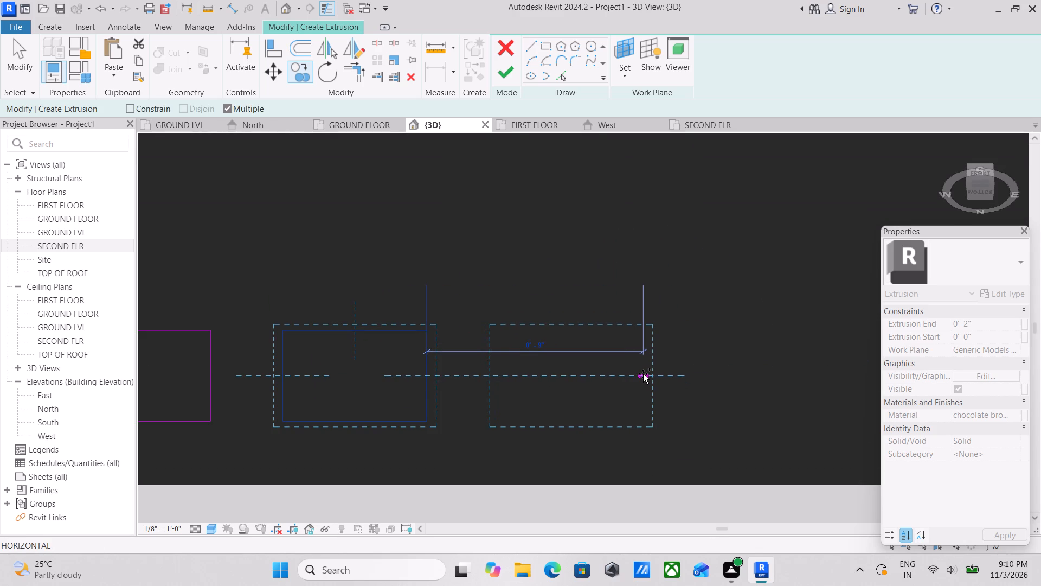
left_click(644, 373)
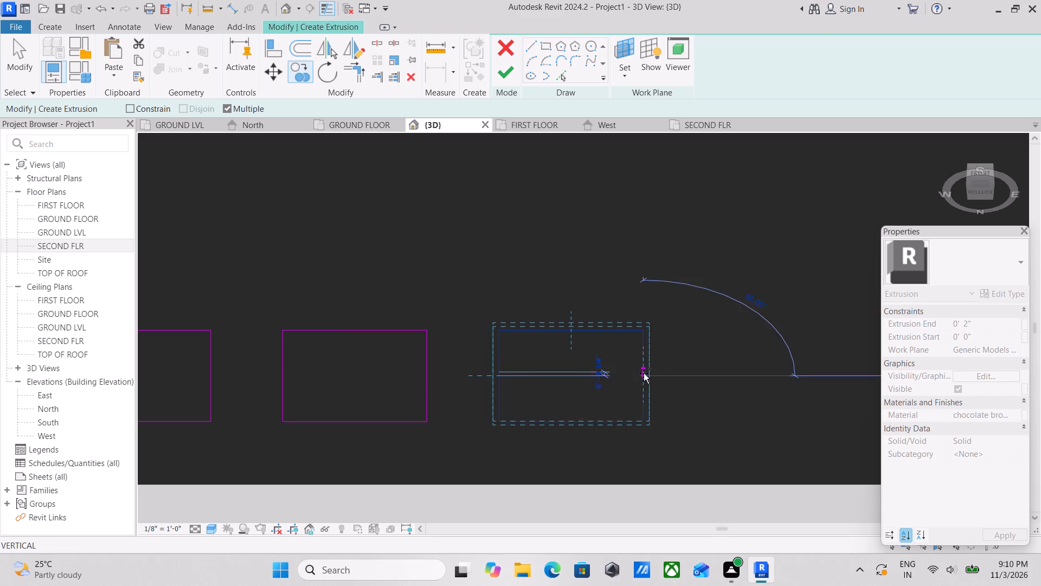
middle_click_drag(689, 377, 587, 377)
middle_click_drag(734, 379, 609, 383)
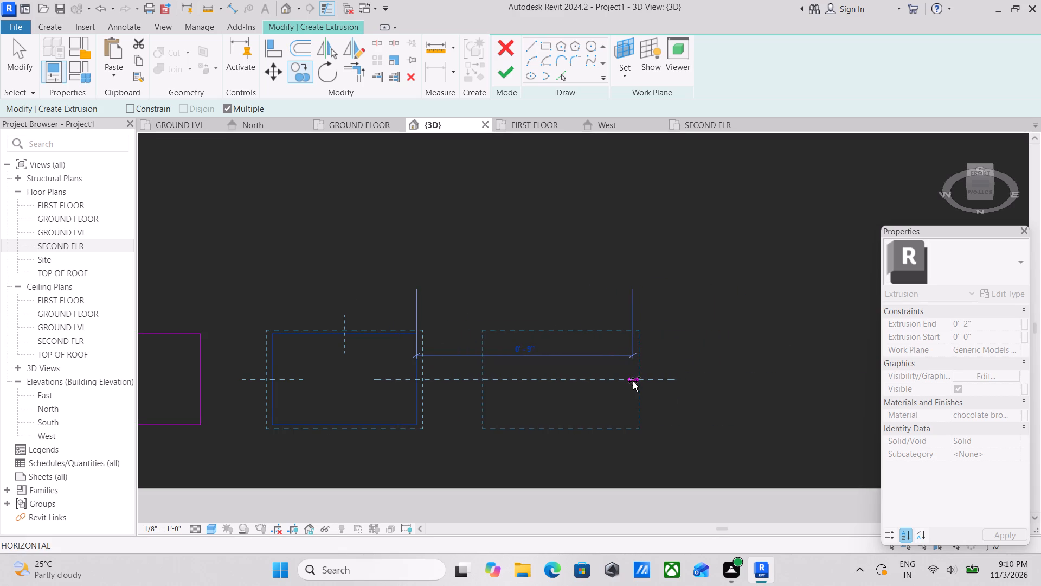
scroll(633, 381, "up", 2)
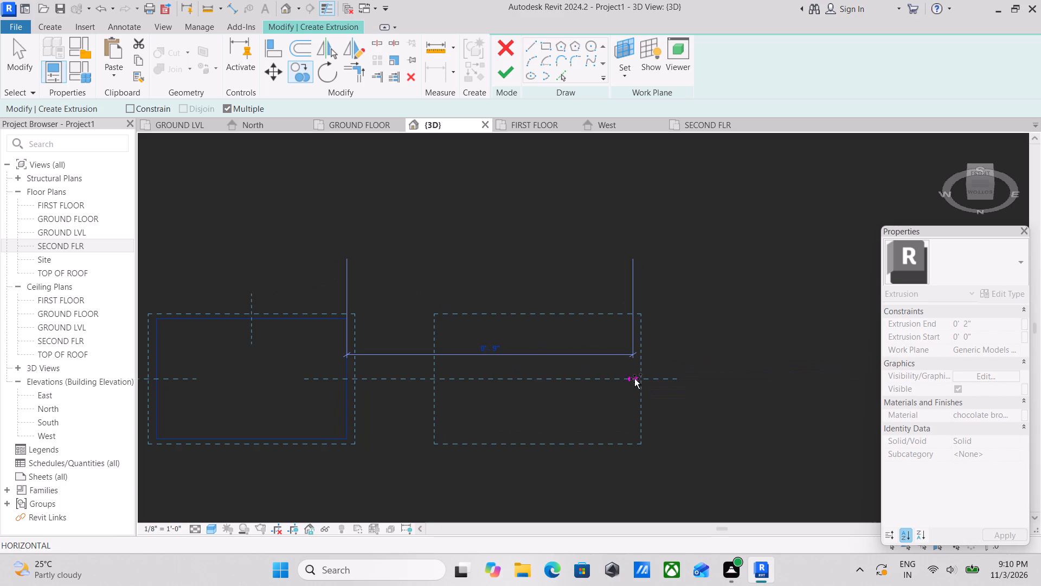
left_click(634, 379)
Place two more copies of the 6" square along the frame, continuing the 9" spacing.
middle_click_drag(634, 379, 548, 379)
middle_click_drag(658, 378, 530, 392)
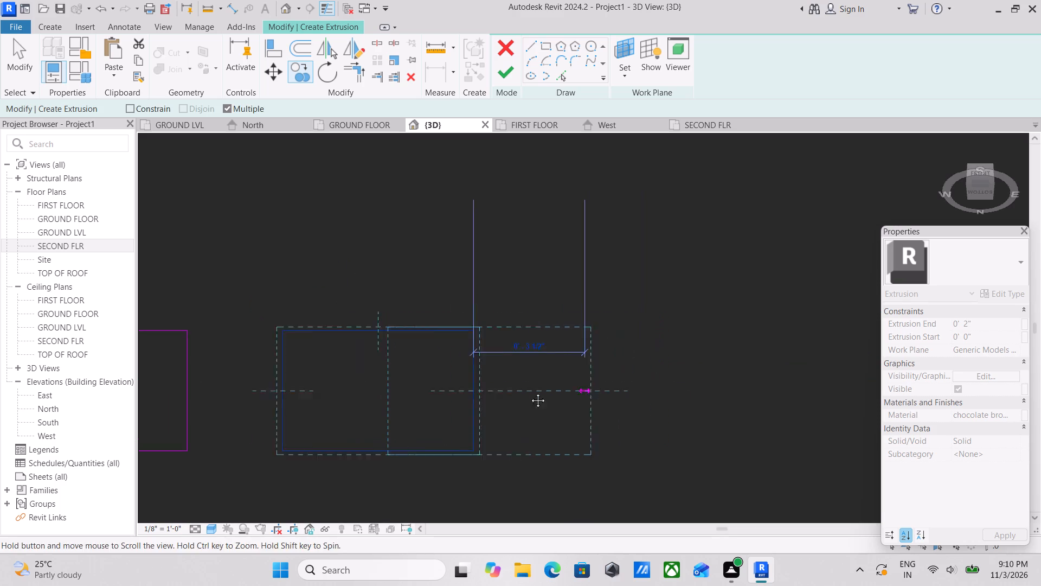
middle_click_drag(530, 392, 495, 398)
middle_click_drag(617, 400, 538, 403)
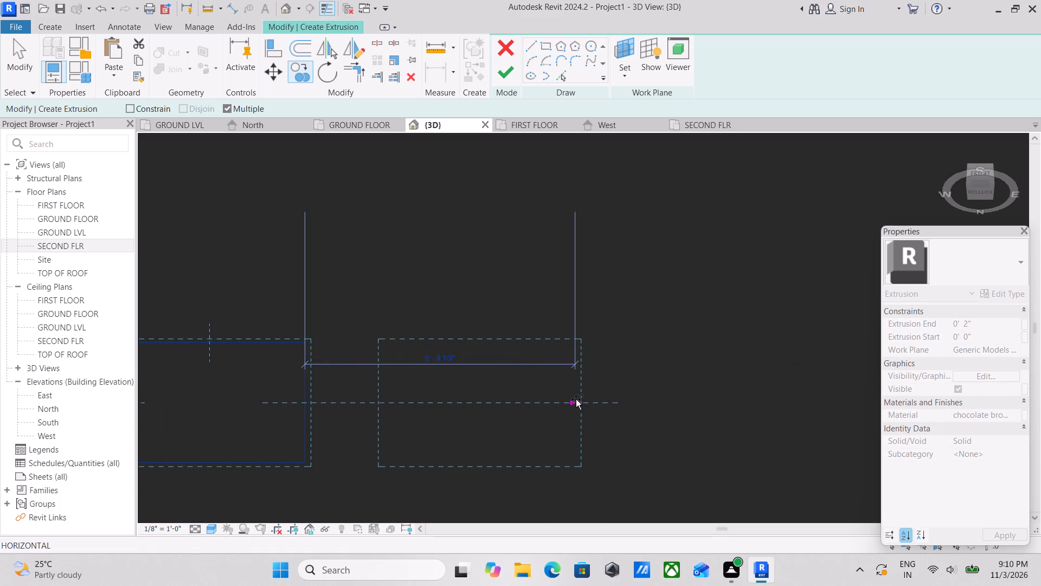
left_click(588, 398)
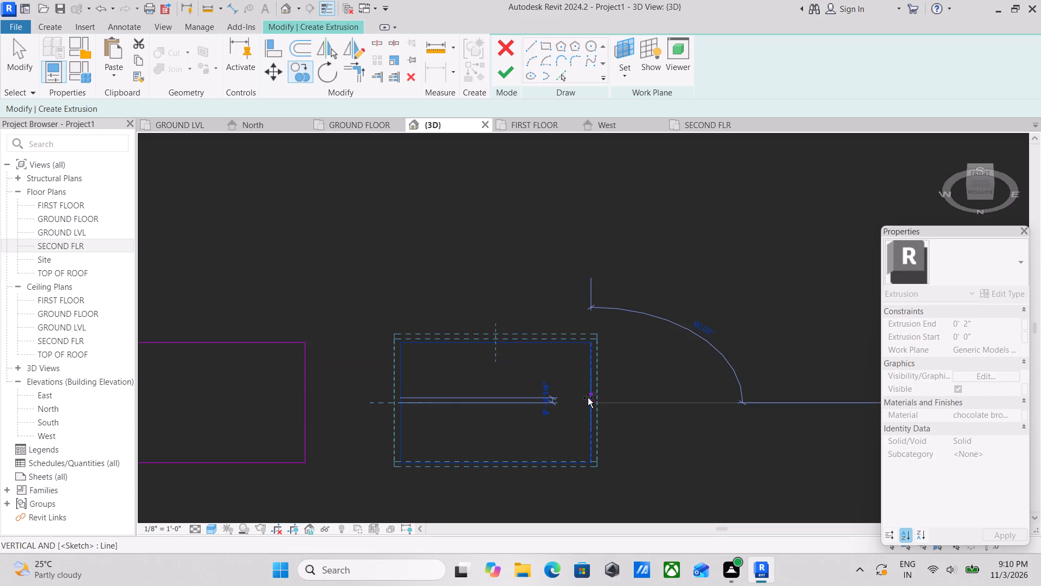
scroll(588, 398, "down", 11)
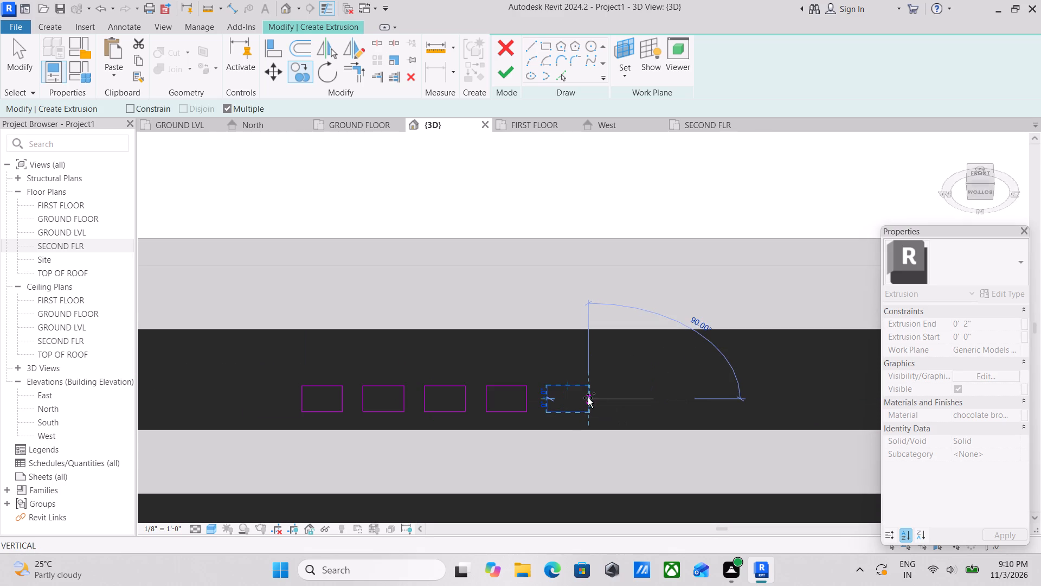
middle_click_drag(588, 398, 505, 434)
scroll(506, 434, "up", 4)
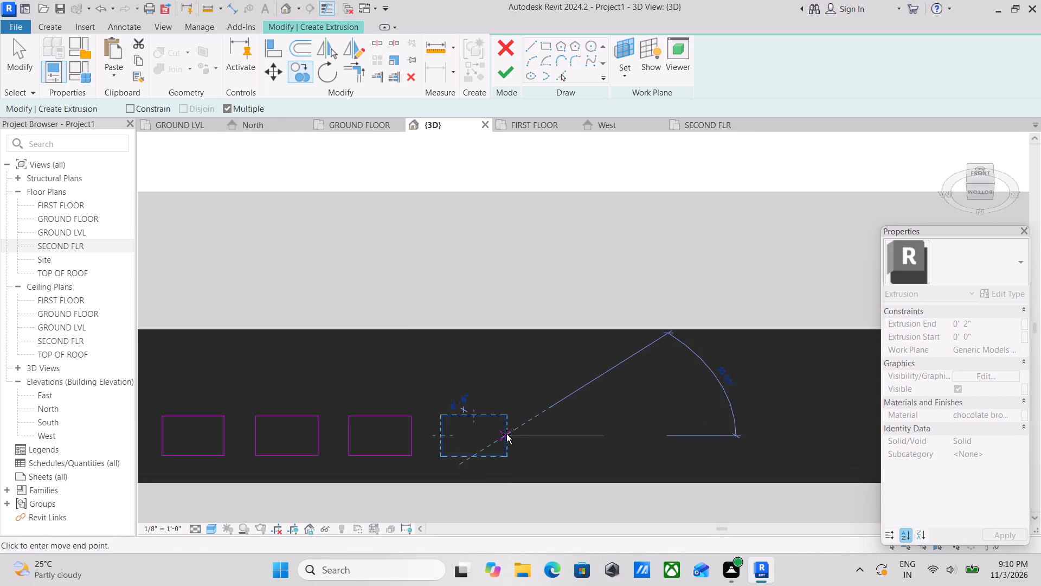
scroll(506, 434, "up", 8)
middle_click_drag(616, 432, 424, 423)
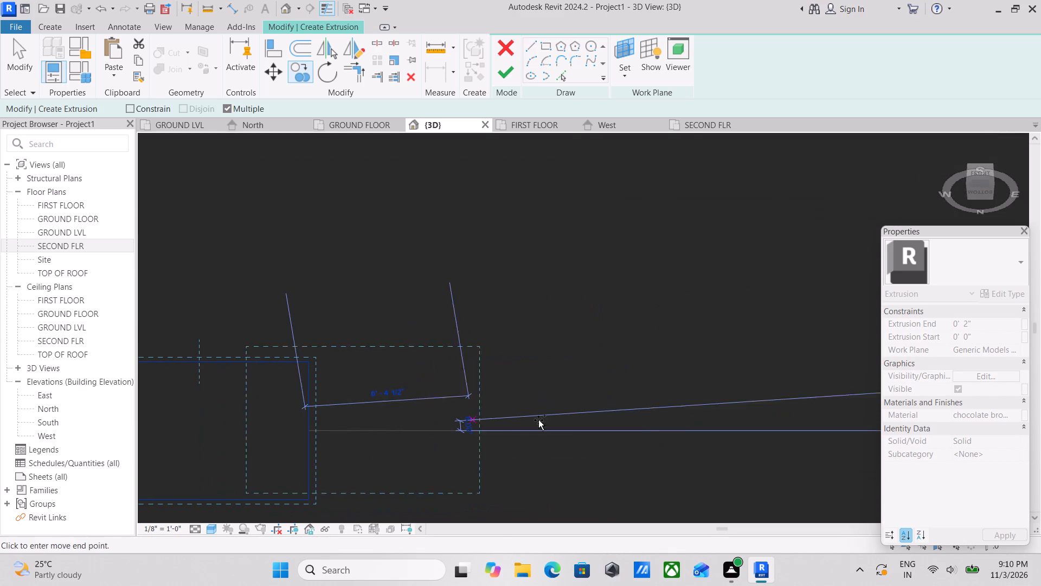
middle_click_drag(561, 421, 498, 421)
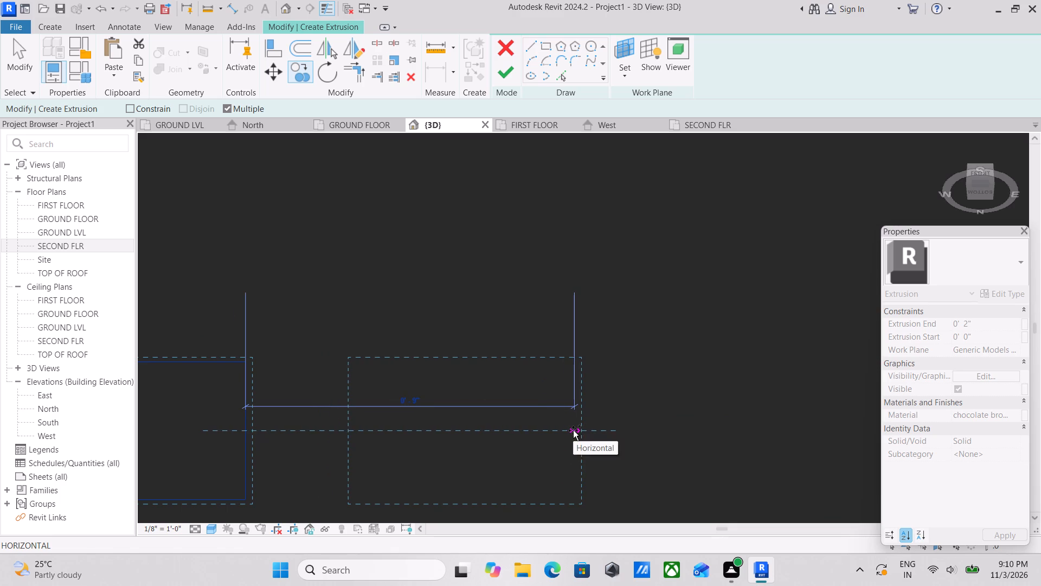
left_click(573, 430)
Place another two copies of the square at about 9" spacing to complete a row of eight, and end copying.
middle_click_drag(573, 430, 397, 399)
scroll(483, 396, "down", 1)
middle_click_drag(483, 396, 346, 387)
middle_click_drag(522, 391, 445, 400)
scroll(451, 396, "up", 3)
middle_click_drag(457, 396, 559, 390)
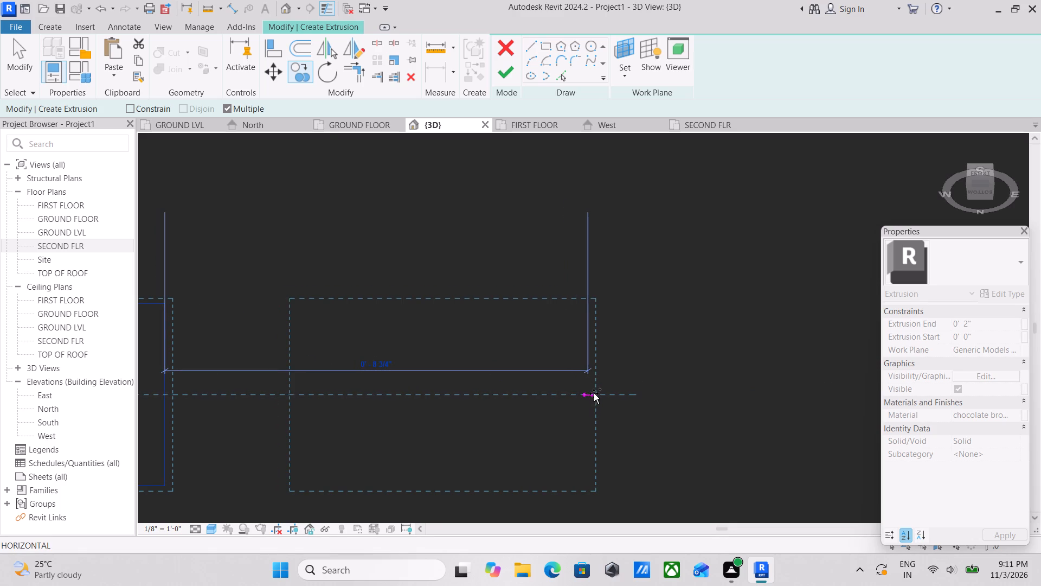
left_click(596, 393)
scroll(596, 393, "down", 1)
middle_click_drag(596, 393, 379, 396)
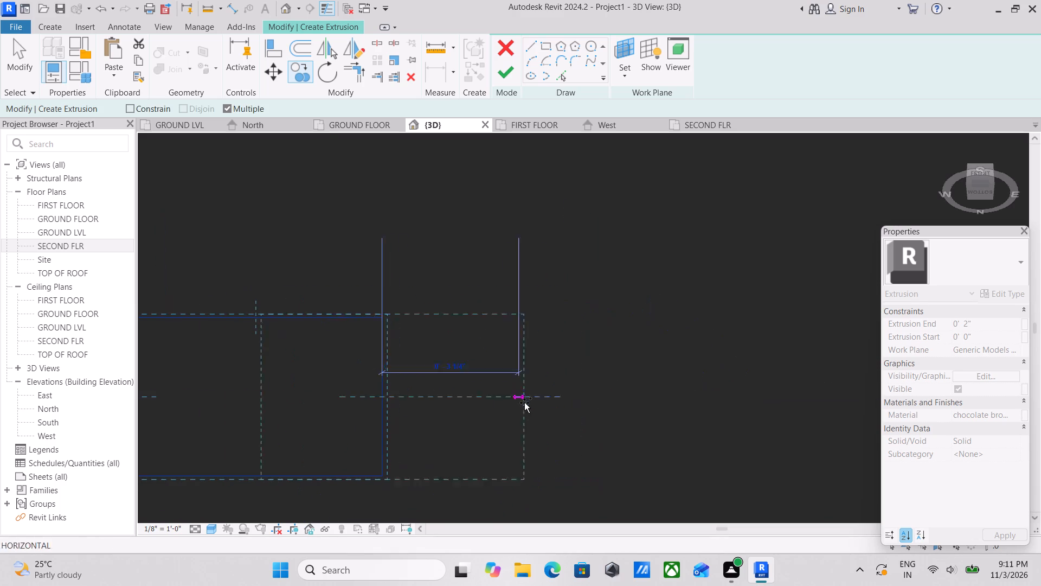
middle_click_drag(541, 406, 516, 381)
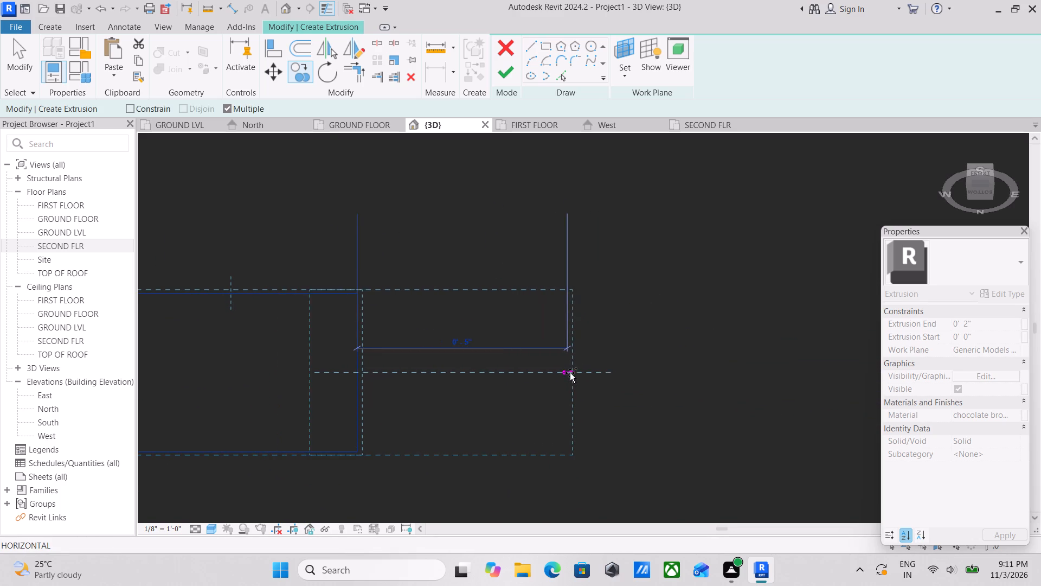
middle_click_drag(625, 372, 545, 384)
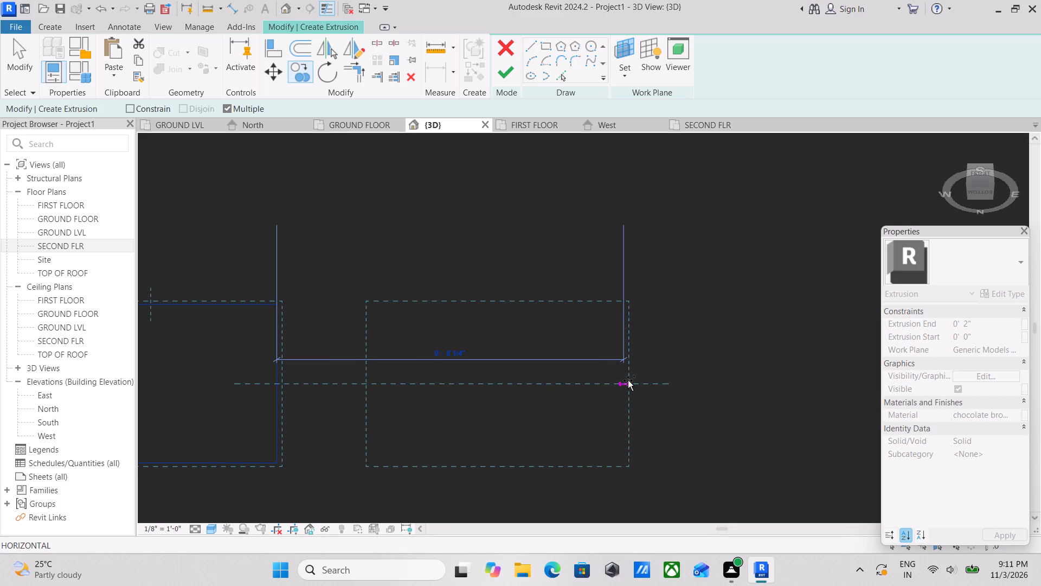
left_click(659, 379)
scroll(658, 379, "down", 7)
key("Escape")
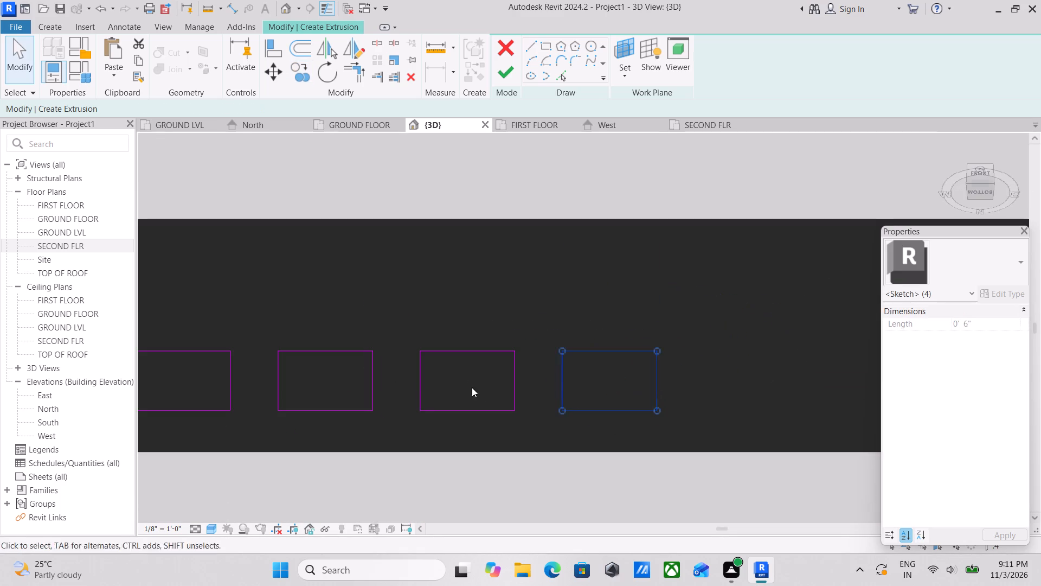
Finish the 2" chocolate brown extrusion of the eight squares and finish the in-place model.
scroll(420, 384, "down", 7)
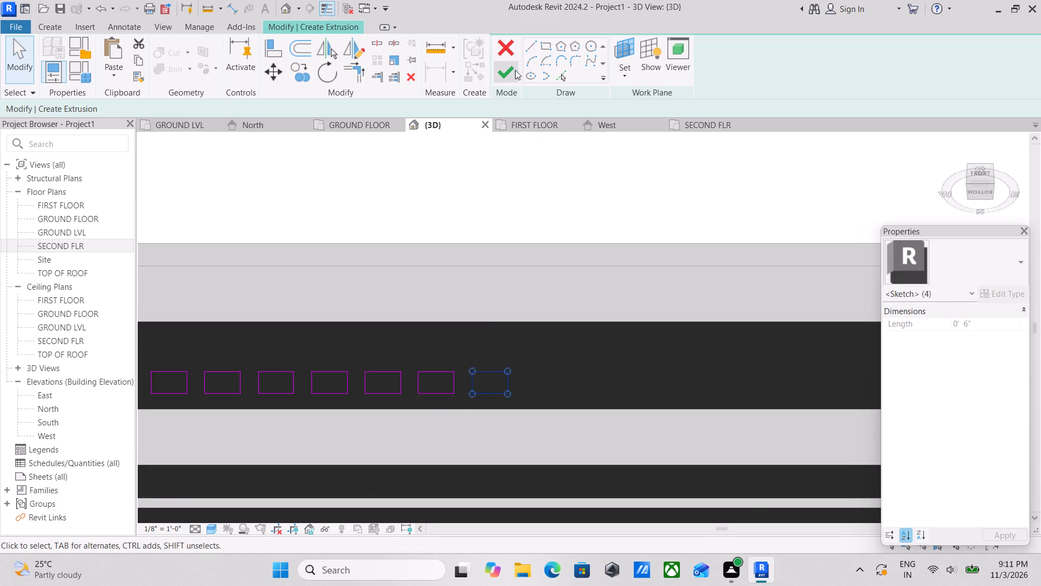
left_click(510, 75)
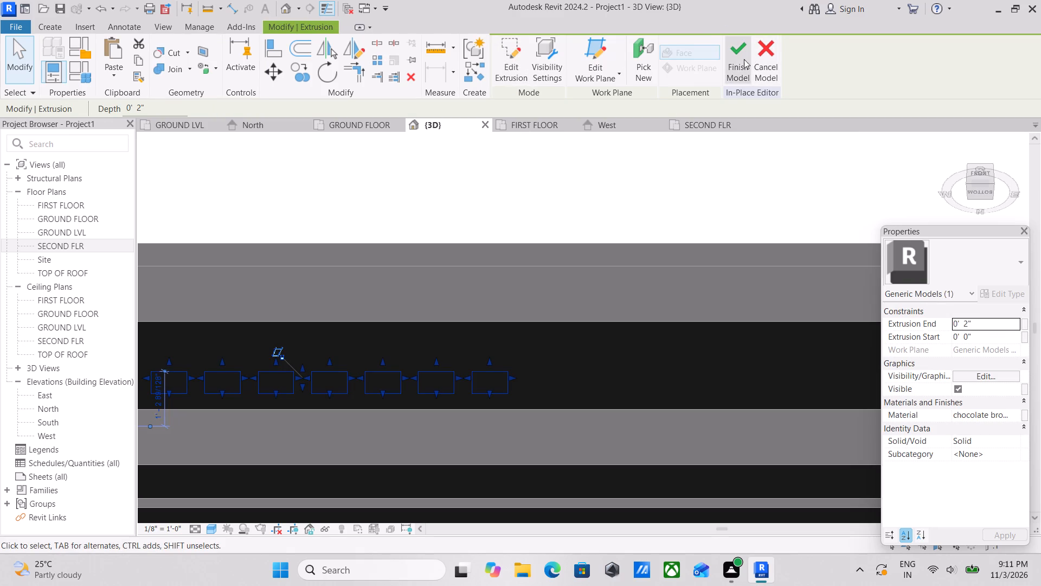
left_click(741, 59)
Select the new row of slats under the front frame's top member and stretch their lower ends down in front of the facade.
scroll(620, 258, "down", 3)
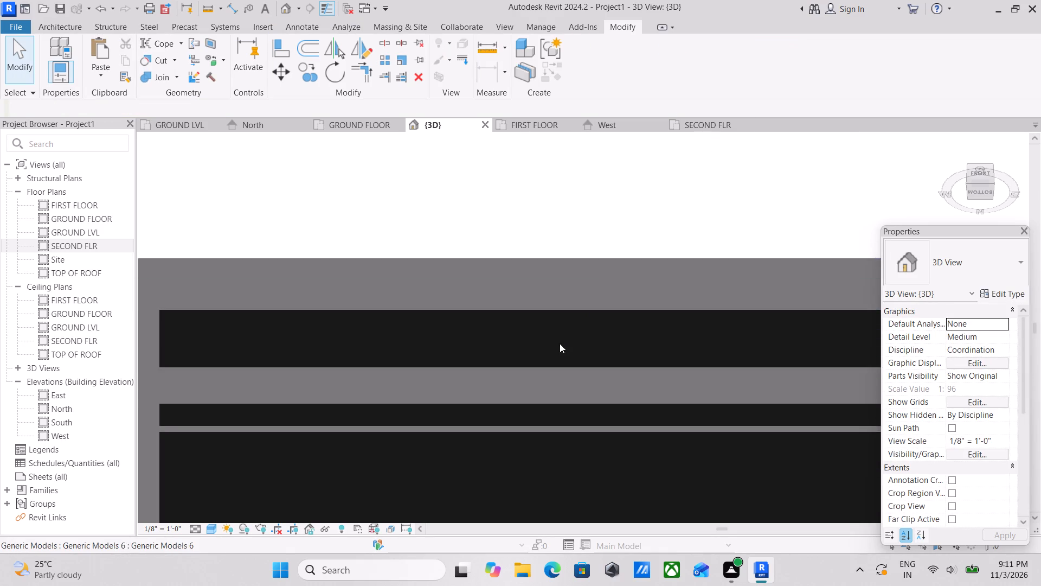
scroll(539, 347, "down", 6)
middle_click_drag(510, 345, 504, 466, "shift")
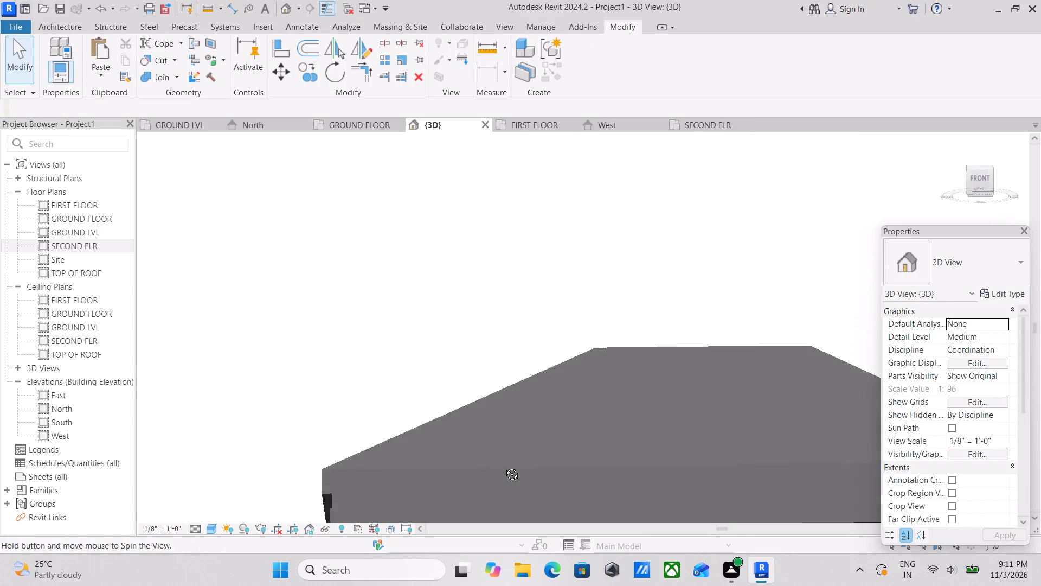
middle_click_drag(504, 466, 504, 476, "shift")
middle_click_drag(513, 426, 509, 193)
scroll(446, 335, "up", 3)
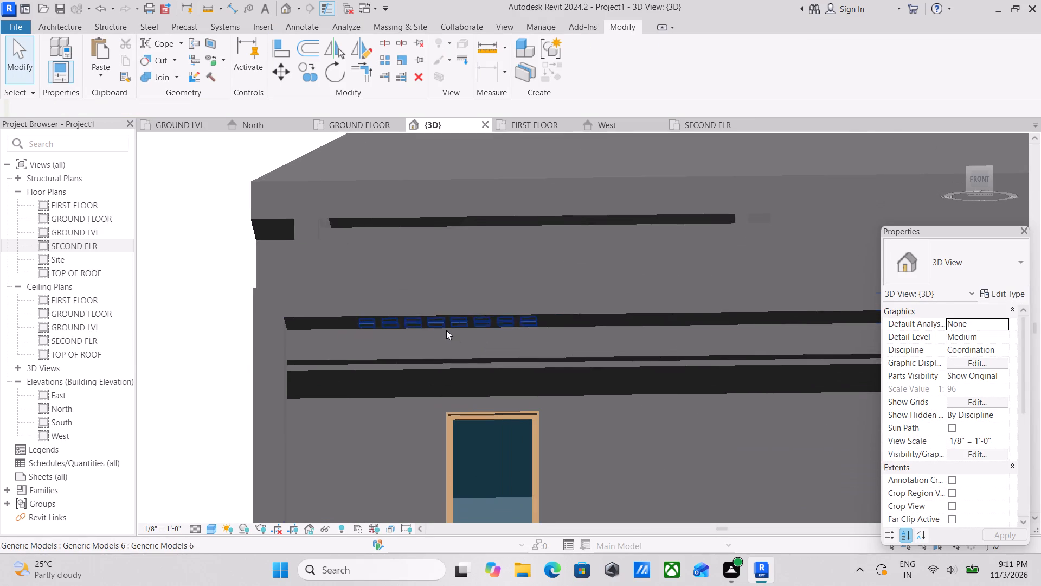
left_click(447, 329)
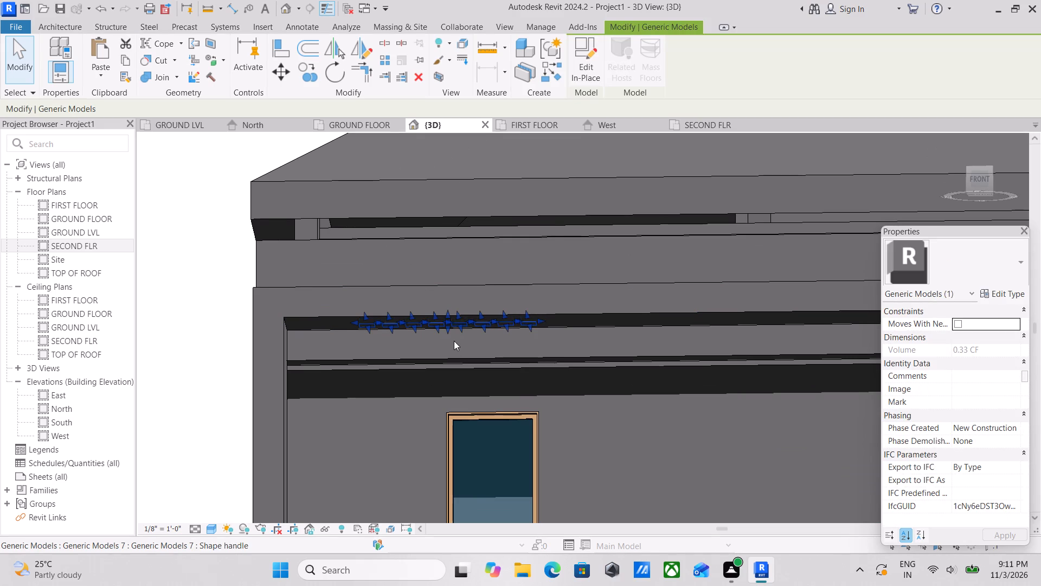
left_click_drag(449, 334, 444, 413)
Stretch the lower ends of the vertical slats down to the bottom member of the front facade frame.
middle_click_drag(446, 402, 464, 245)
scroll(457, 357, "down", 1)
scroll(500, 341, "down", 3)
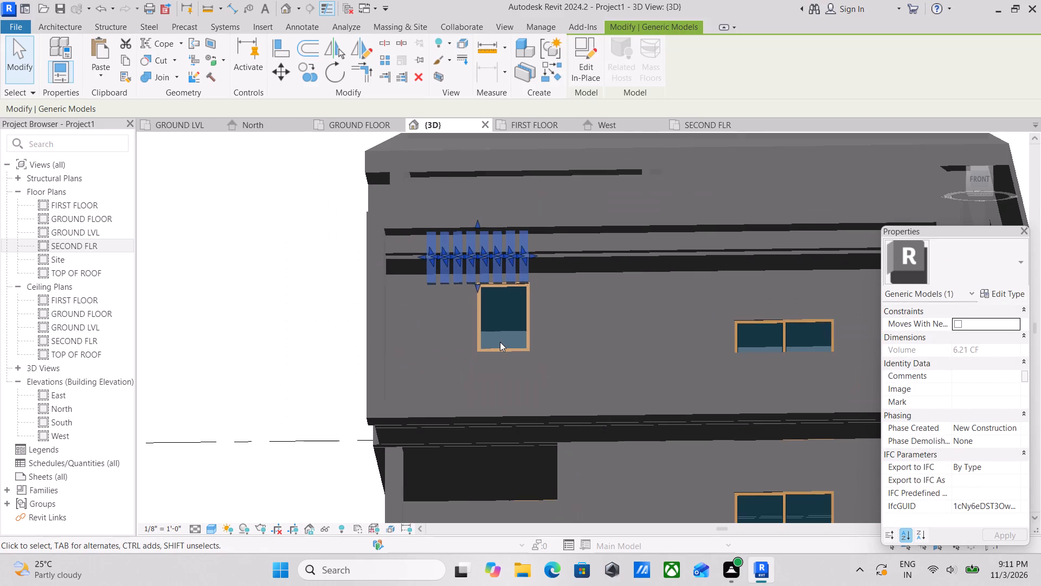
middle_click_drag(500, 339, 488, 418)
middle_click_drag(497, 367, 486, 459)
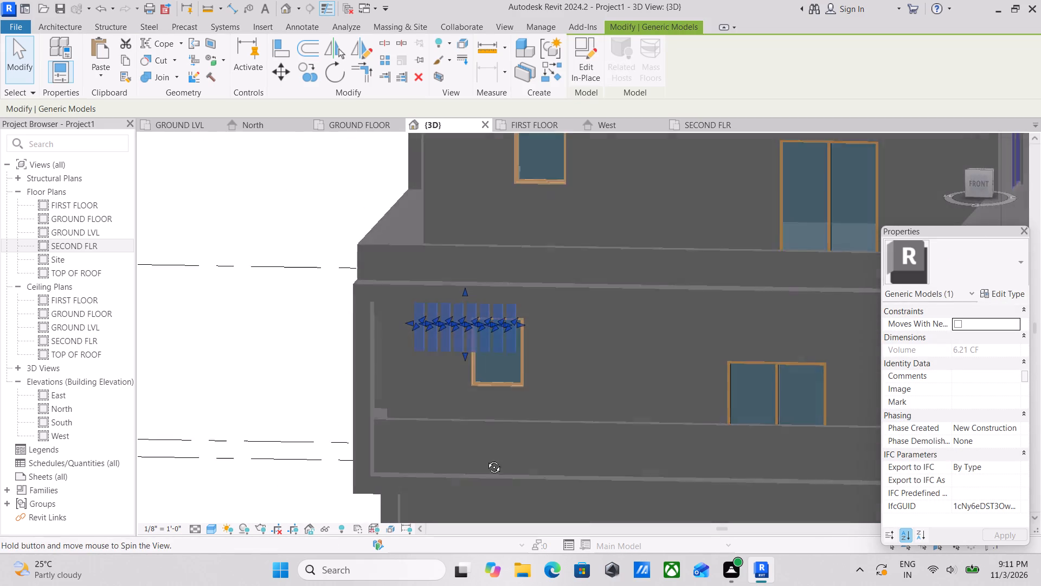
middle_click_drag(486, 459, 486, 462)
scroll(456, 372, "up", 3)
left_click_drag(467, 347, 463, 396)
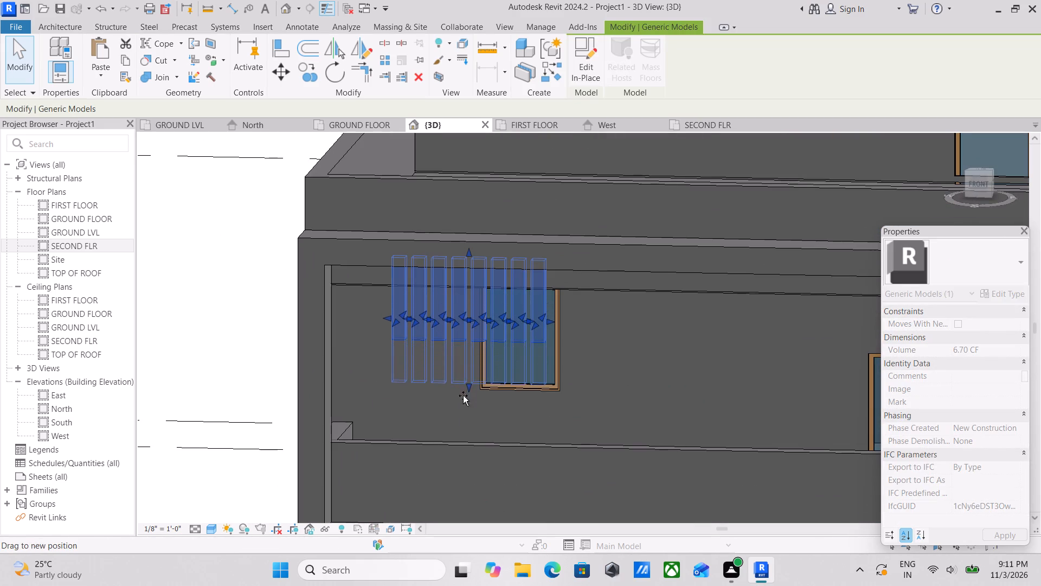
left_click_drag(463, 396, 452, 456)
middle_click_drag(452, 455, 472, 282)
scroll(480, 309, "up", 2)
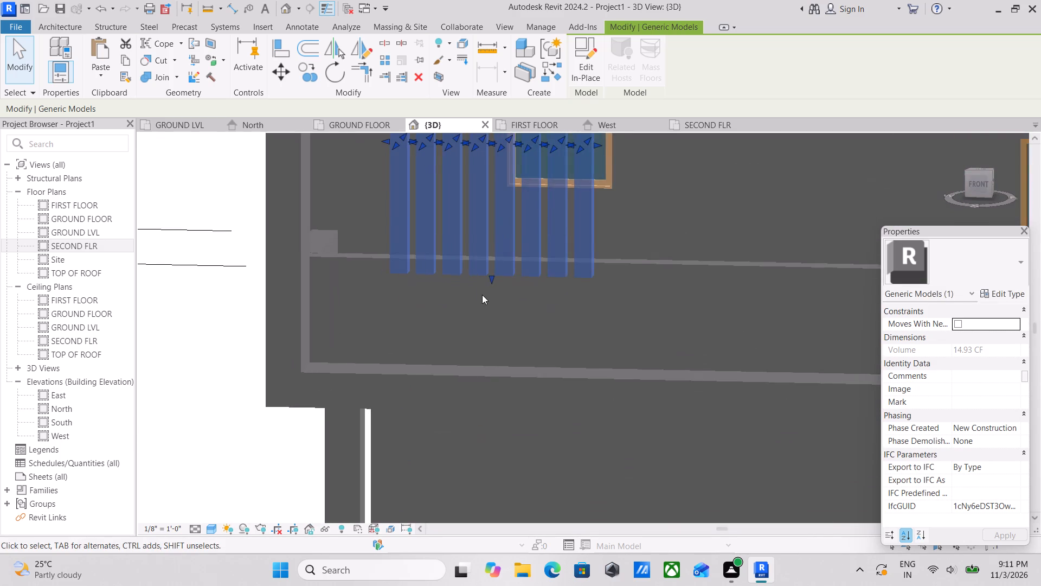
left_click_drag(489, 282, 487, 364)
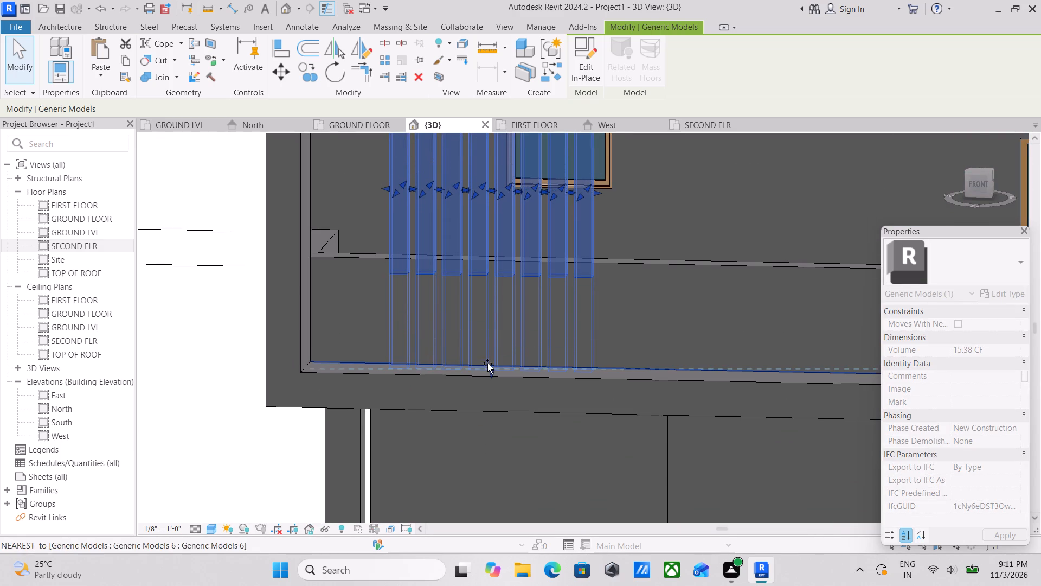
left_click_drag(487, 364, 487, 365)
scroll(505, 342, "down", 3)
key("Escape")
Switch the 3D view to the Realistic visual style and examine the slats within the front frame from the front-left corner.
scroll(533, 340, "down", 3)
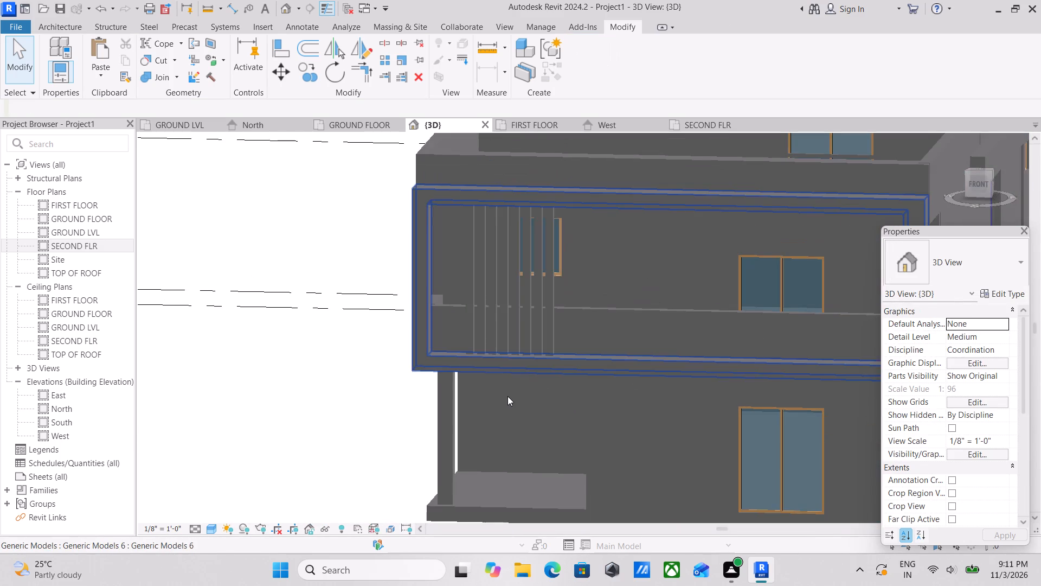
scroll(507, 396, "down", 2)
middle_click_drag(507, 396, 632, 430)
middle_click_drag(639, 400, 646, 438, "shift")
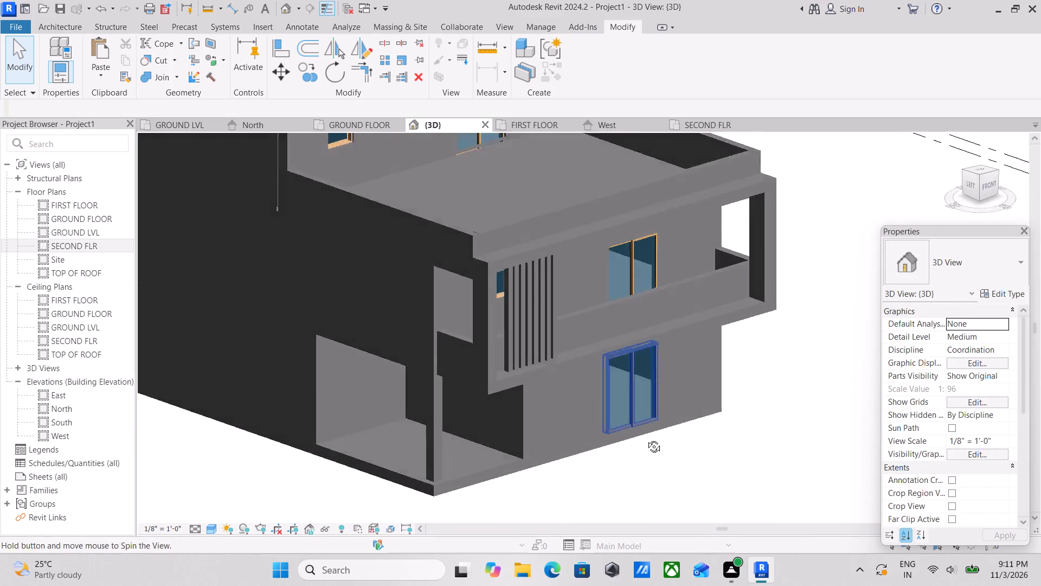
middle_click_drag(646, 438, 645, 454, "shift")
scroll(576, 375, "up", 3)
middle_click_drag(565, 403, 570, 439)
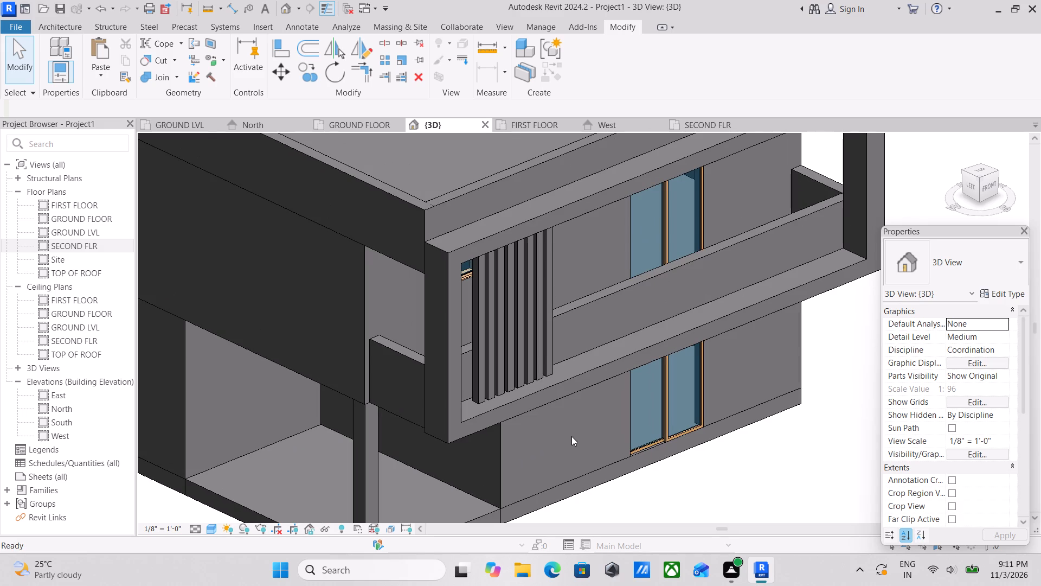
scroll(628, 403, "up", 1)
middle_click_drag(628, 403, 559, 465)
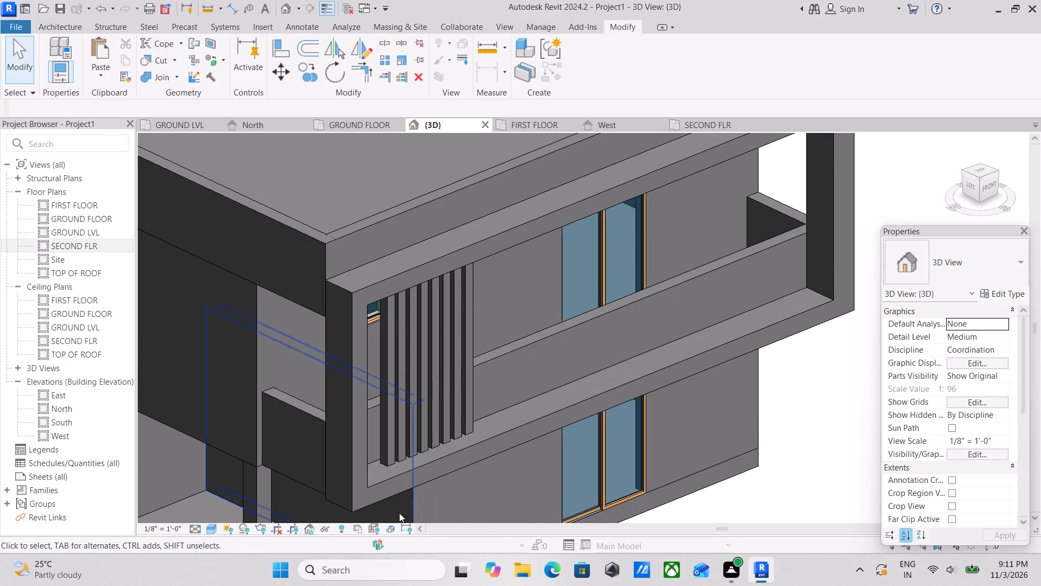
left_click(215, 525)
left_click(233, 515)
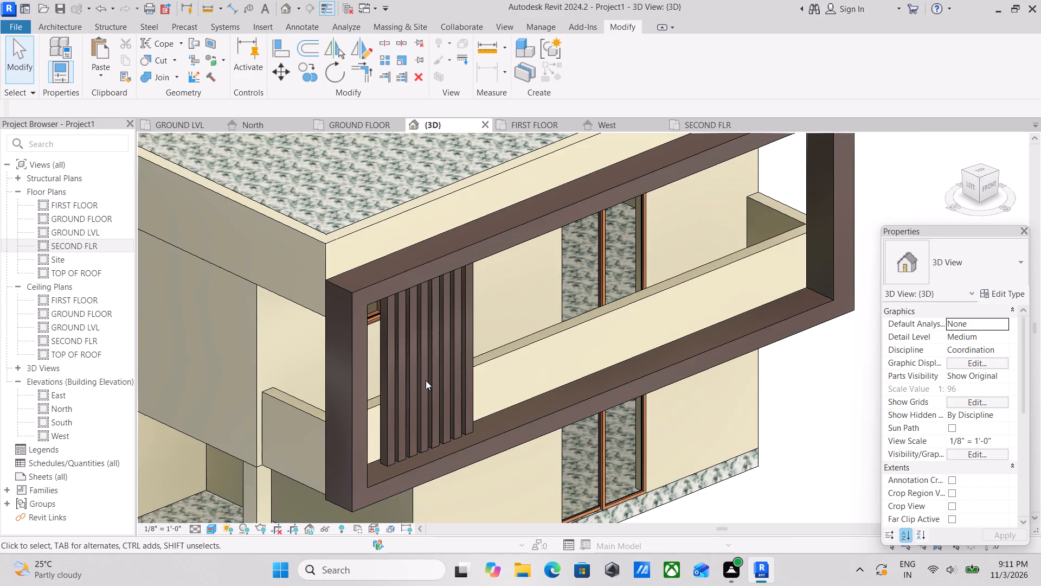
scroll(442, 365, "up", 4)
scroll(523, 377, "down", 3)
scroll(532, 431, "down", 3)
scroll(610, 435, "down", 1)
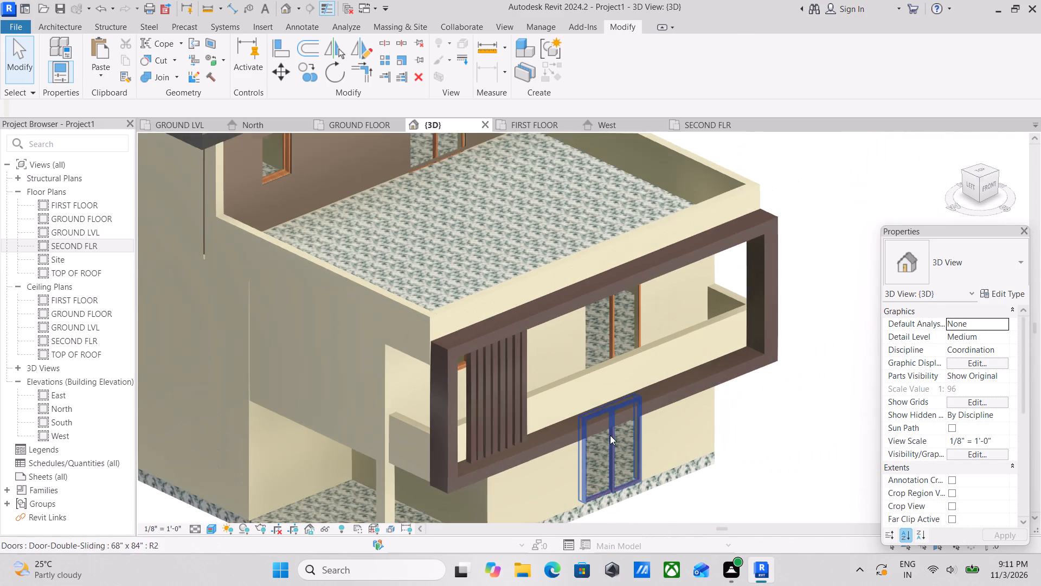
scroll(624, 410, "down", 2)
middle_click_drag(624, 410, 665, 373)
scroll(629, 399, "up", 3)
scroll(569, 356, "up", 4)
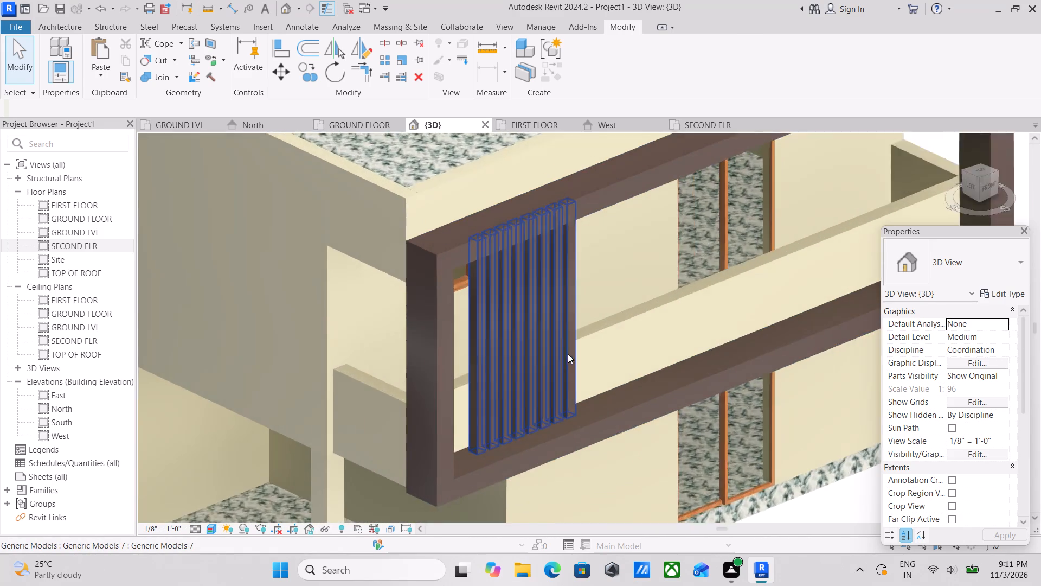
scroll(568, 354, "up", 7)
scroll(565, 351, "down", 3)
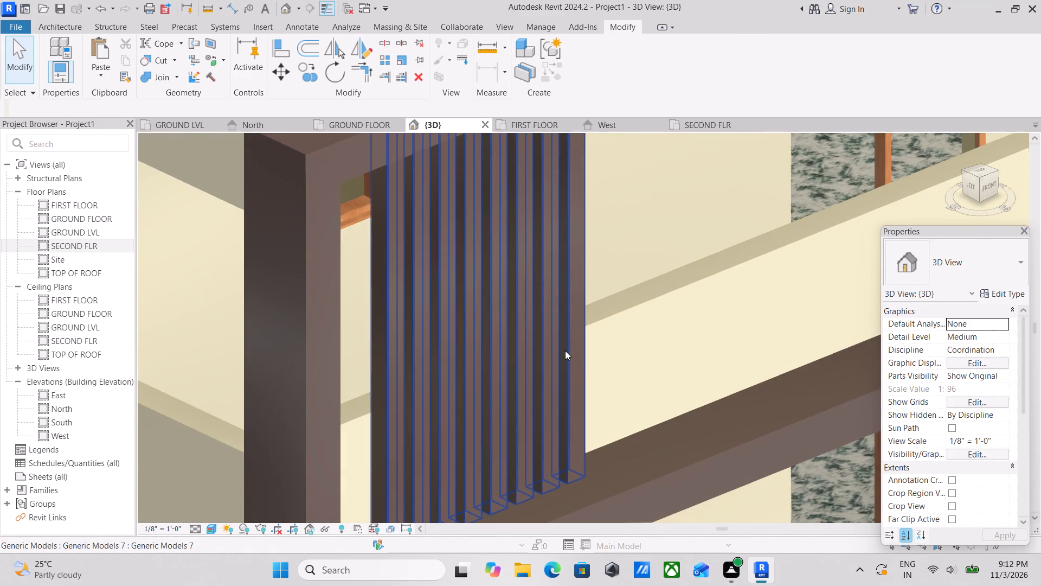
scroll(566, 347, "down", 4)
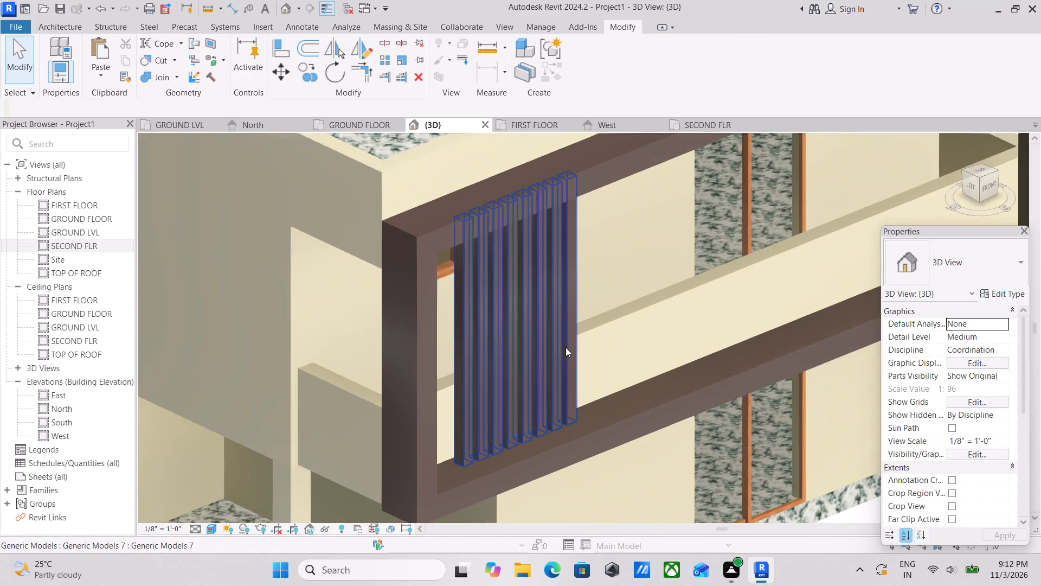
scroll(566, 347, "down", 4)
middle_click_drag(563, 355, 531, 402)
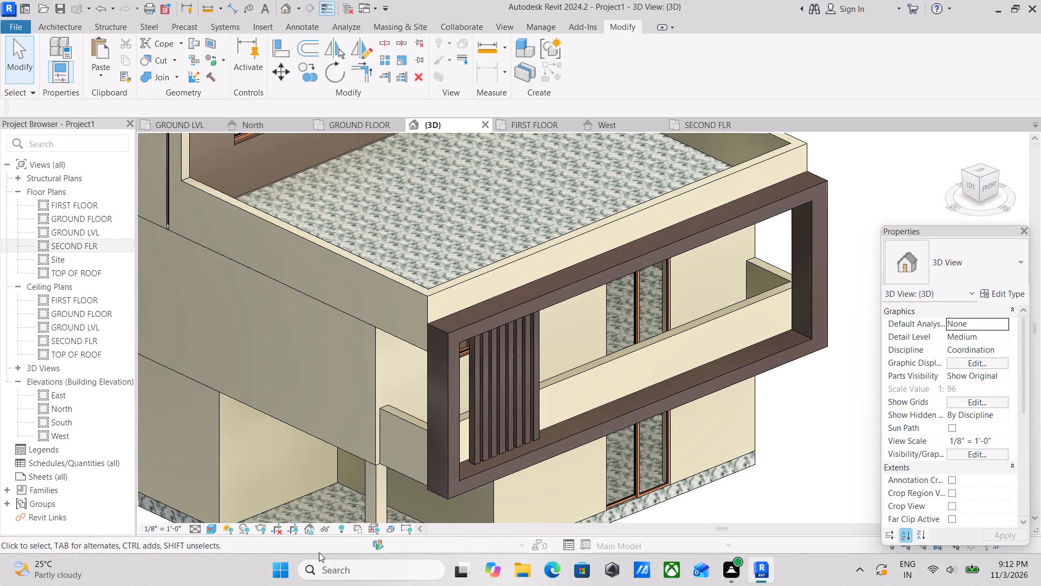
Set the 3D view back to the Shaded visual style.
left_click(211, 526)
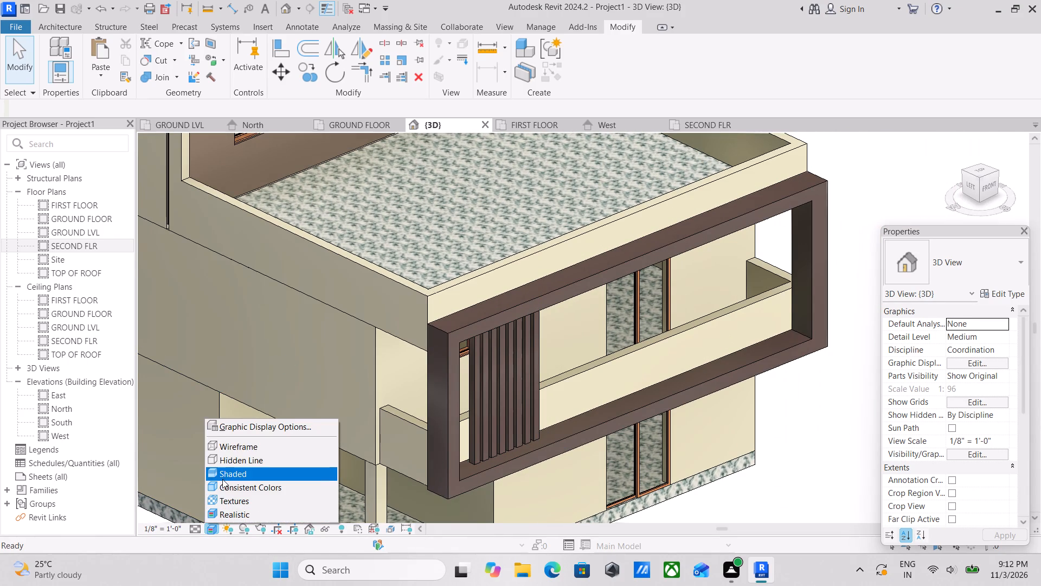
left_click(223, 476)
scroll(463, 418, "down", 3)
middle_click_drag(464, 417, 428, 470)
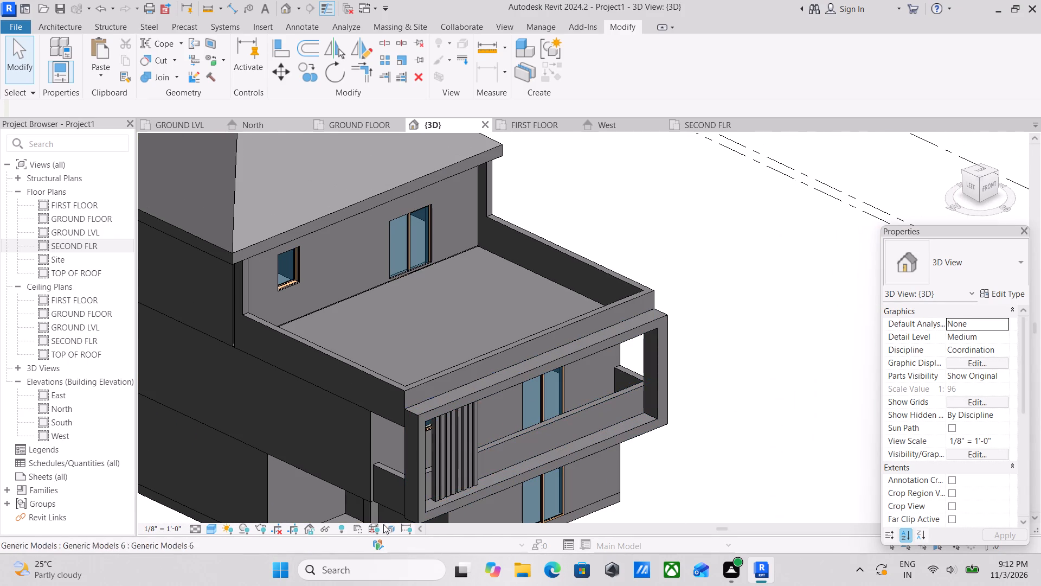
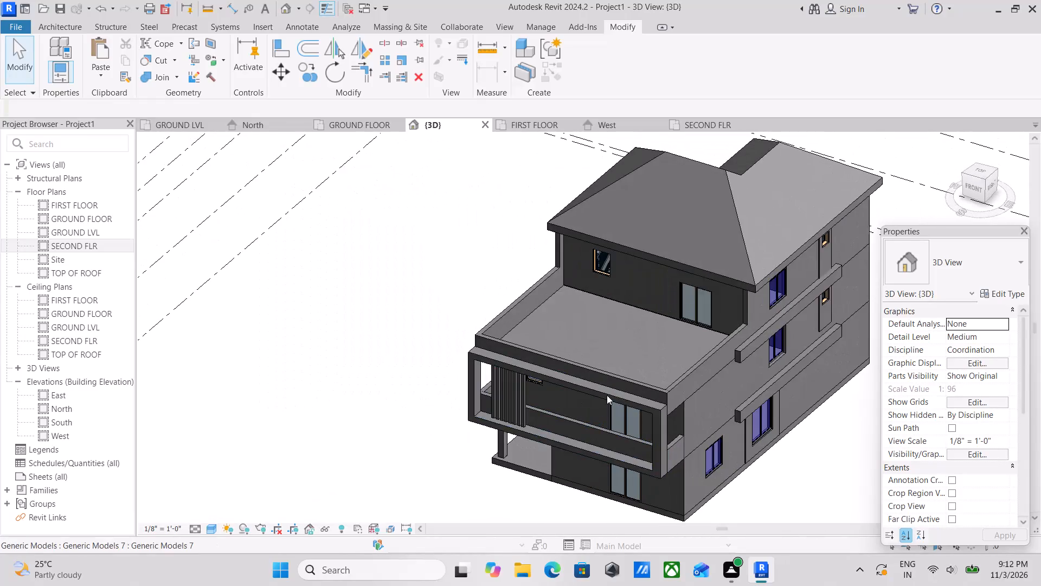
Examine the front-right corner and the right side facade of the house around the frame and windows.
middle_click_drag(608, 394, 506, 361)
scroll(561, 387, "up", 3, "shift")
middle_click(561, 387, "shift")
scroll(569, 378, "up", 4)
middle_click_drag(607, 381, 513, 329)
middle_click_drag(666, 422, 487, 314)
scroll(501, 374, "up", 2)
middle_click_drag(486, 371, 605, 380)
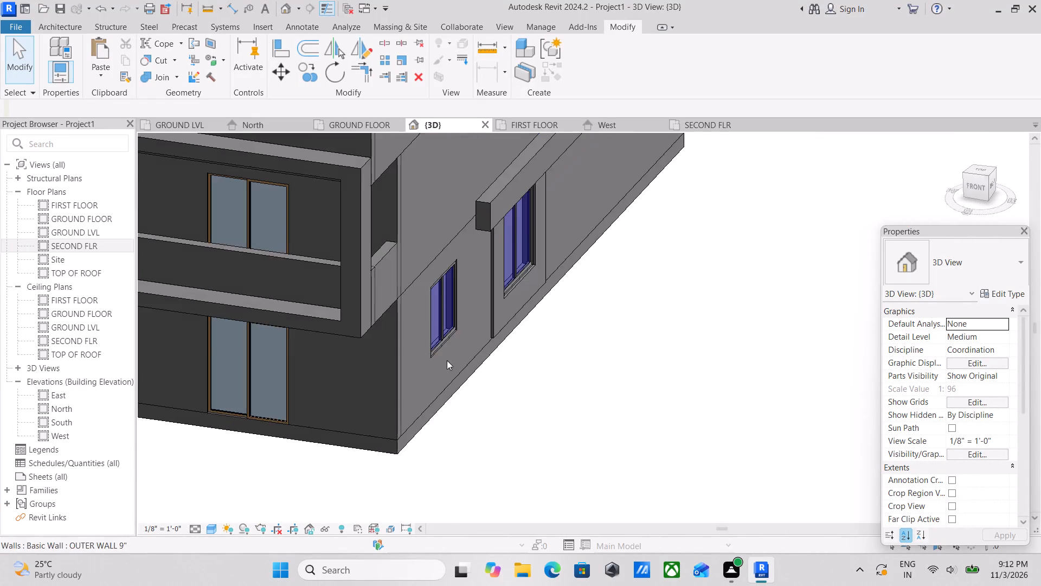
scroll(447, 360, "down", 1)
middle_click_drag(447, 360, 510, 450)
middle_click_drag(500, 386, 399, 381, "shift")
middle_click_drag(523, 382, 599, 398)
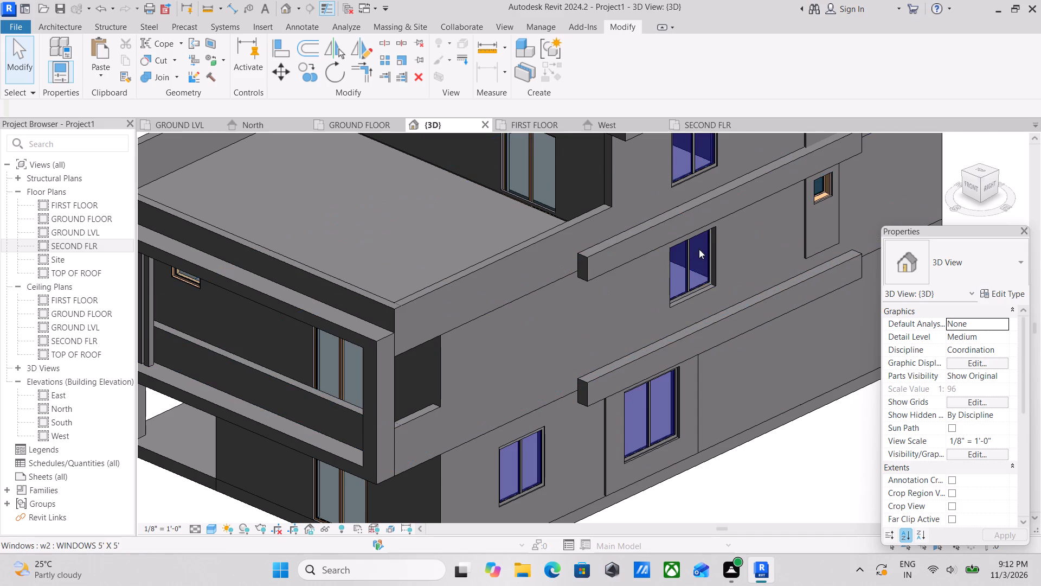
scroll(627, 269, "up", 2)
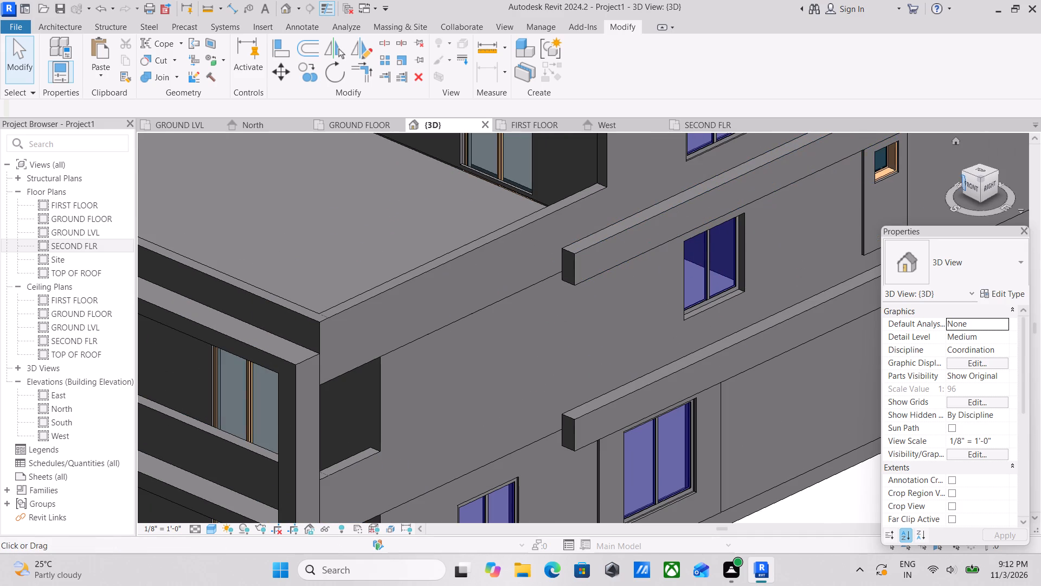
Face the right side of the house and start an in-place model in the Generic Models category, keeping the default name.
left_click(993, 184)
scroll(434, 349, "up", 3)
scroll(391, 391, "up", 3)
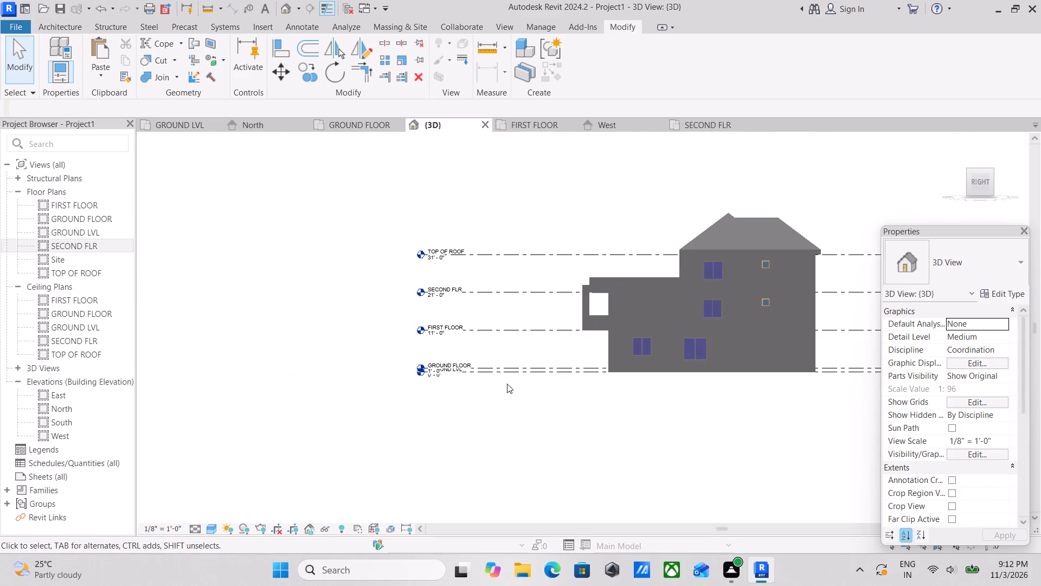
scroll(547, 354, "up", 9)
middle_click_drag(632, 257, 602, 319)
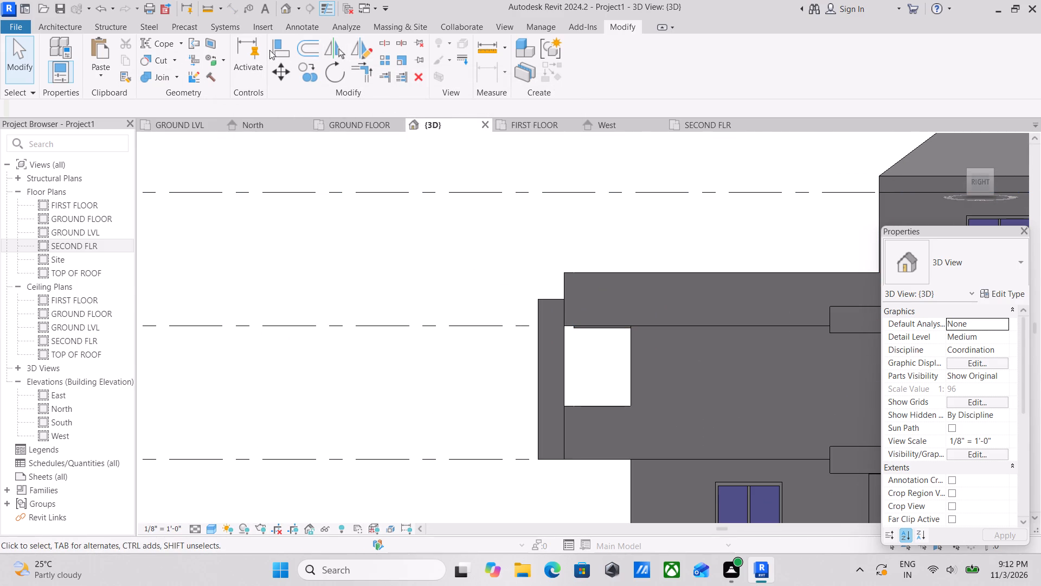
left_click(65, 28)
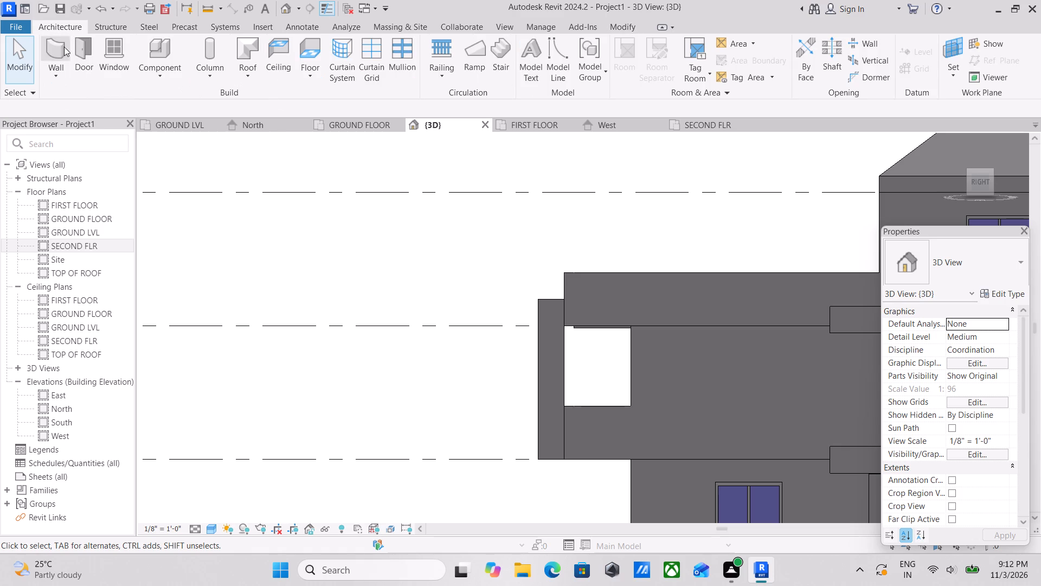
left_click(168, 75)
left_click(178, 127)
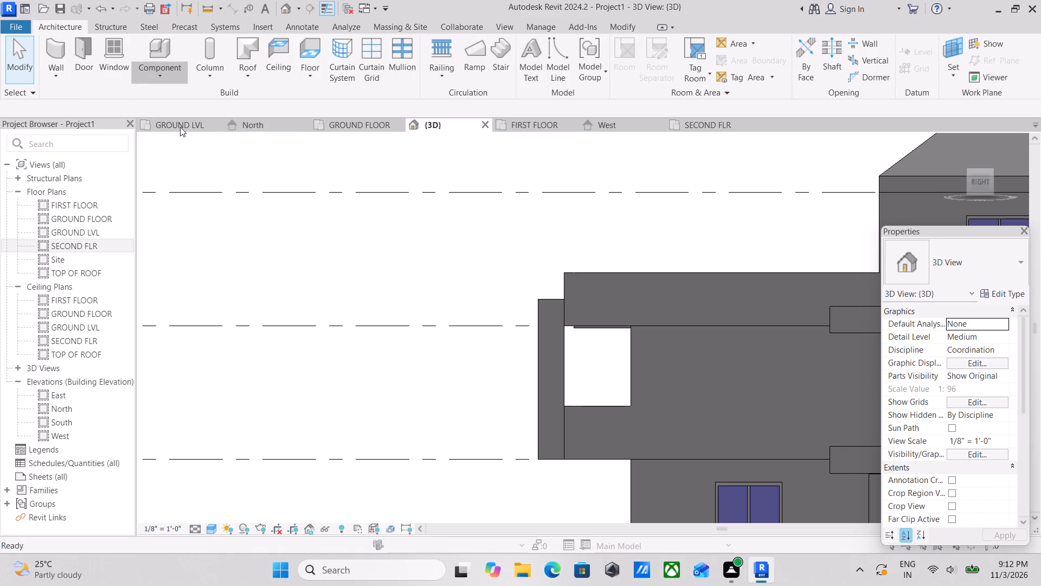
scroll(427, 251, "down", 4)
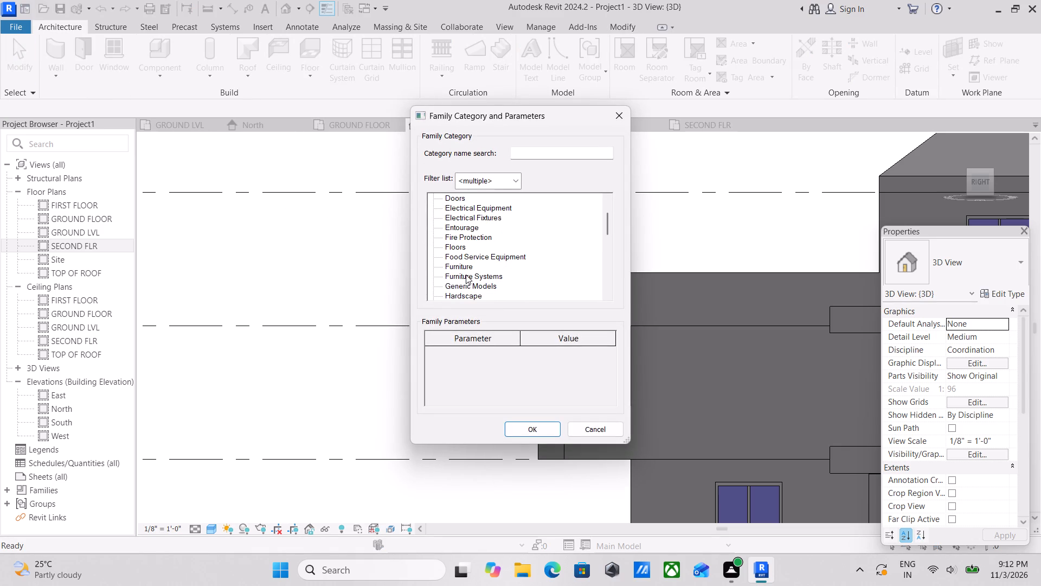
scroll(467, 253, "up", 2)
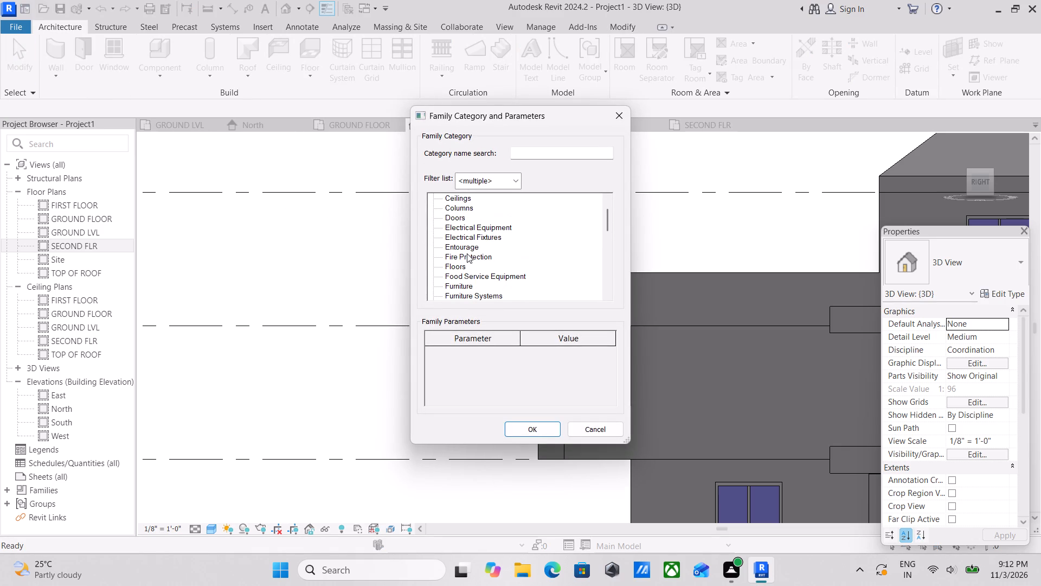
scroll(467, 253, "up", 3)
scroll(467, 250, "down", 3)
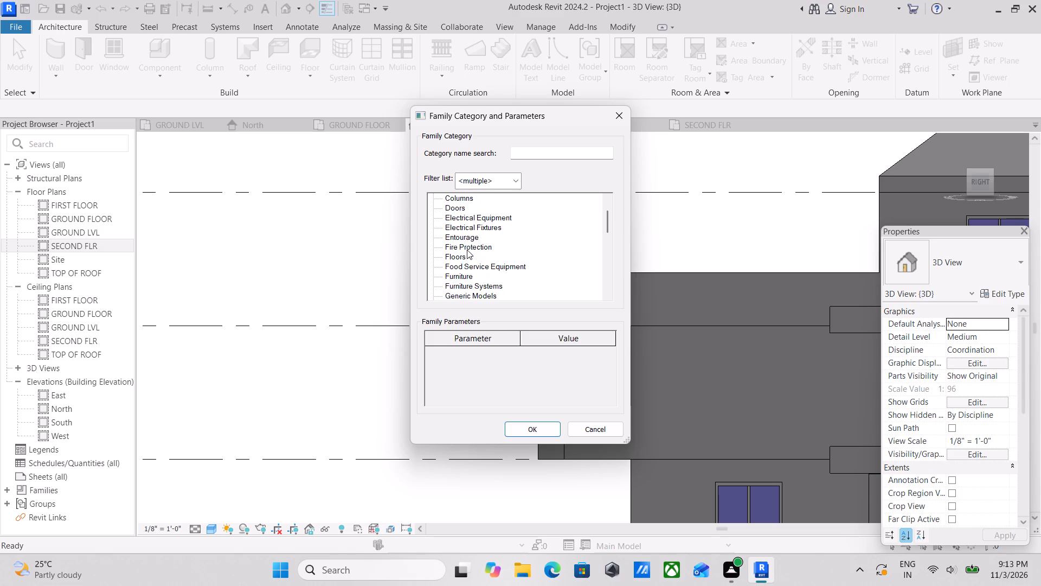
scroll(467, 250, "down", 2)
left_click(459, 278)
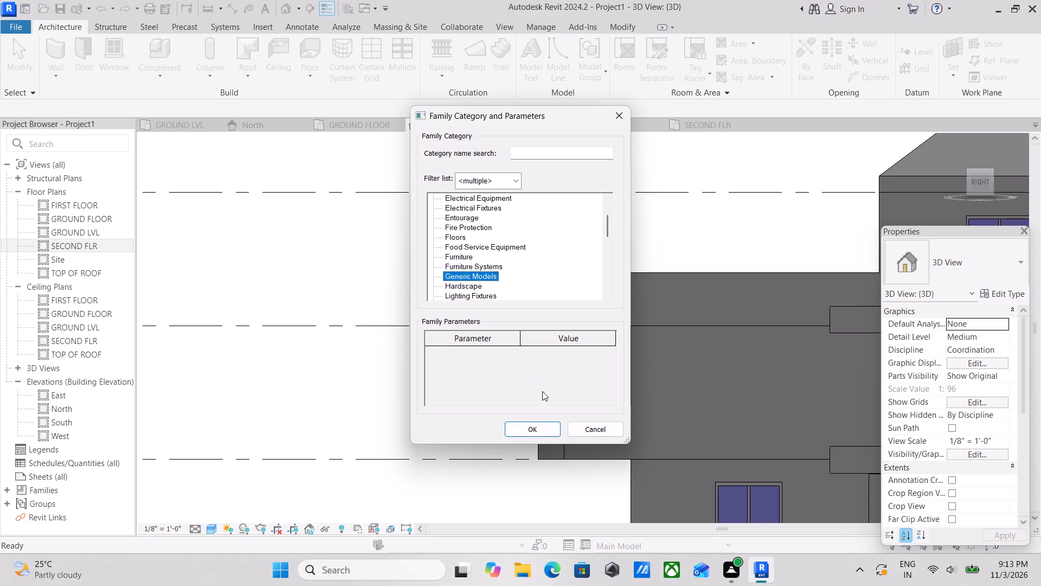
left_click(542, 428)
middle_click_drag(562, 352, 557, 348)
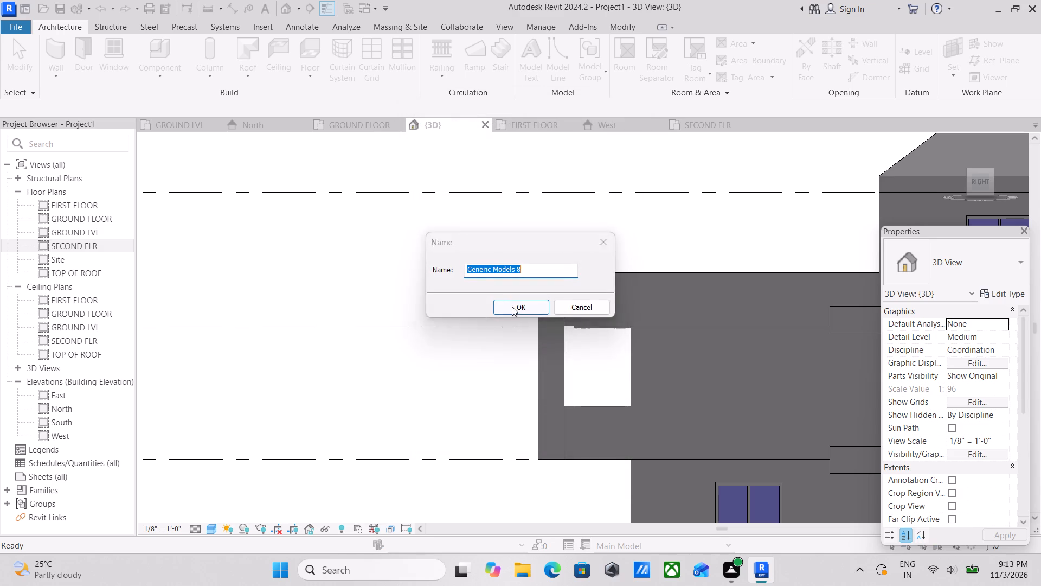
left_click(512, 308)
Set the work plane by picking the outer face of the 9" outer wall on the right side, beside the front balcony.
middle_click_drag(522, 321, 344, 358)
scroll(426, 384, "up", 2)
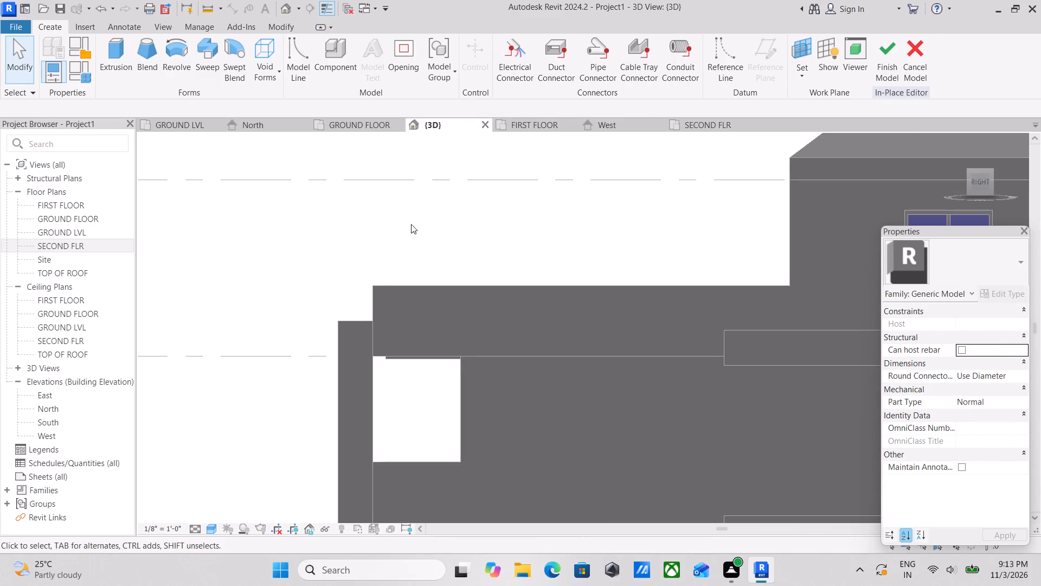
left_click(799, 76)
left_click(791, 132)
scroll(602, 333, "down", 1)
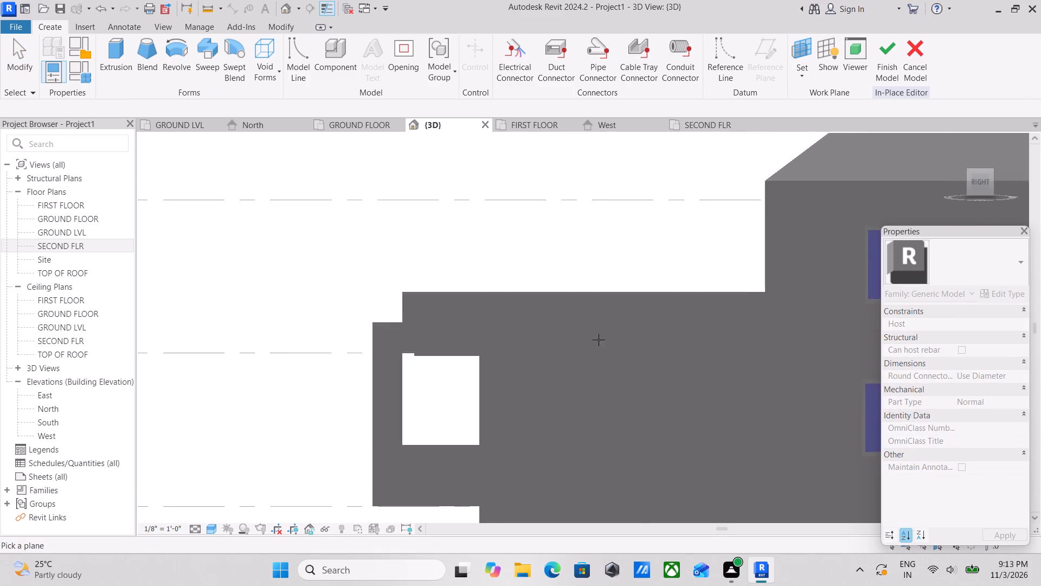
scroll(599, 340, "down", 1)
middle_click_drag(577, 349, 584, 391)
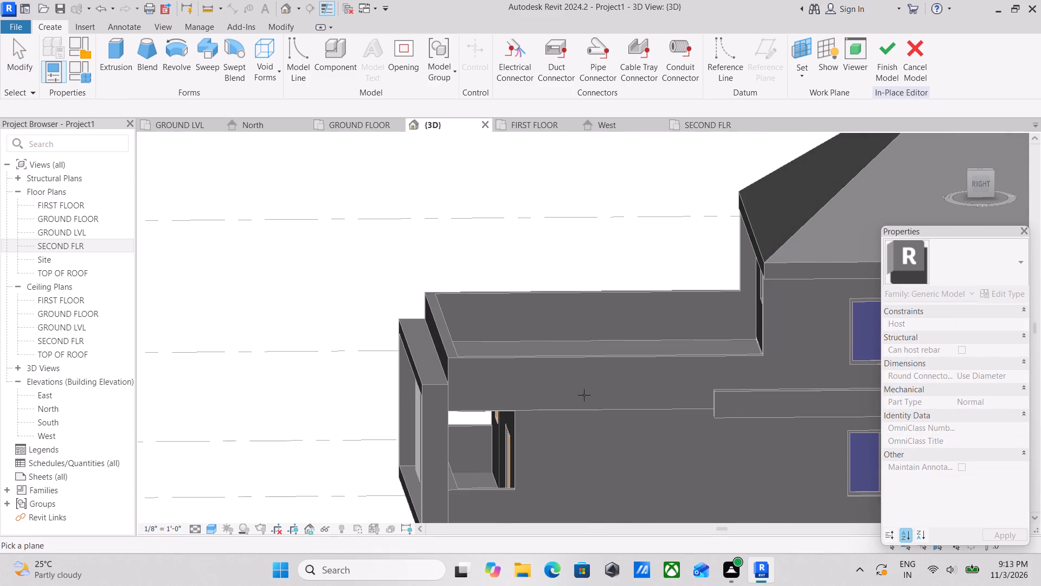
scroll(580, 410, "up", 1)
middle_click_drag(580, 409, 582, 336)
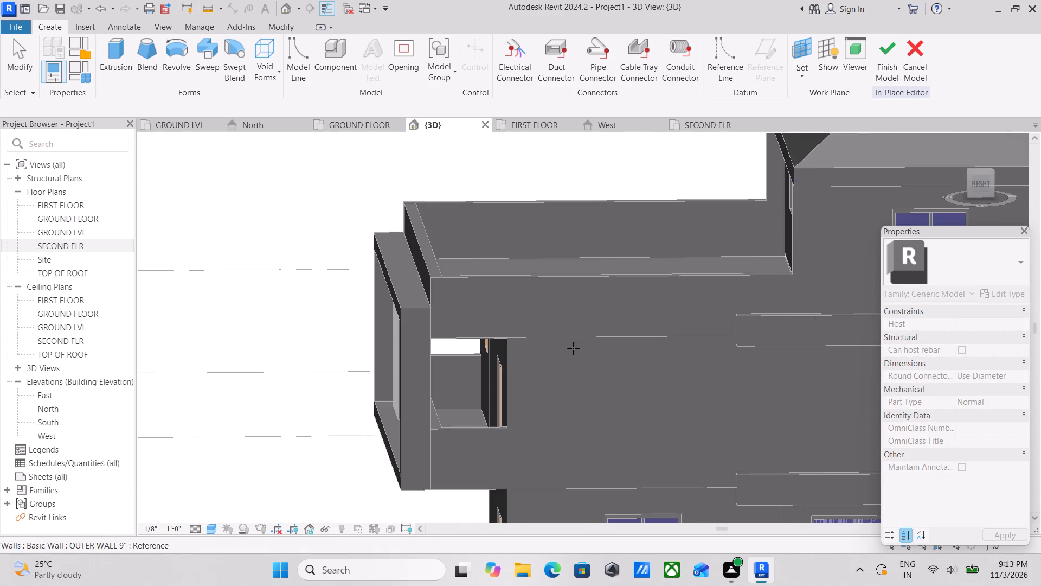
scroll(517, 377, "up", 4)
left_click(539, 319)
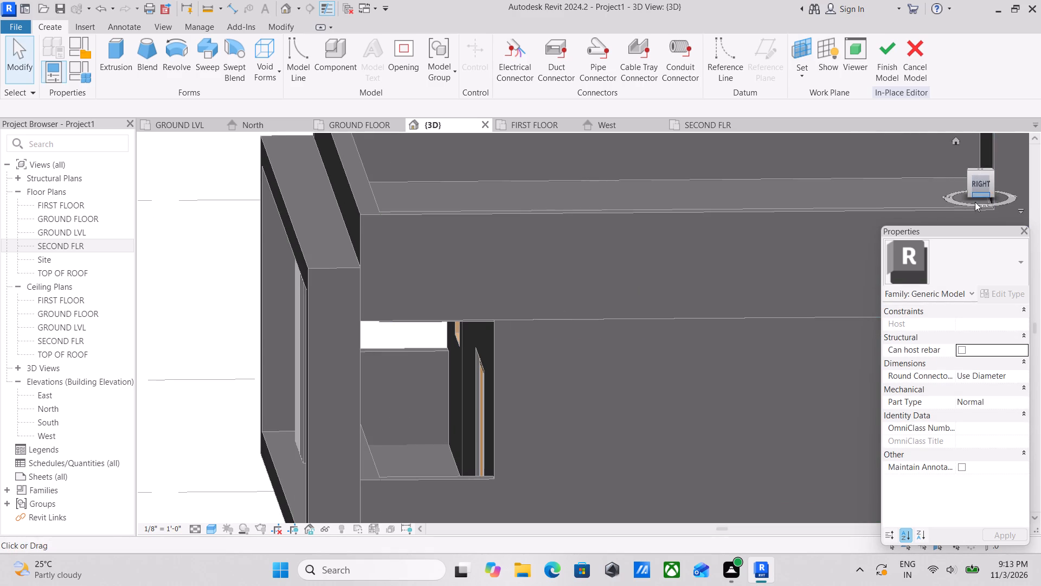
Start an extrusion in the right side view and sketch a 19'-11" by 12'-0" rectangle from the front frame's top rear corner to the FIRST FLOOR level.
left_click(979, 177)
scroll(763, 260, "up", 4)
scroll(559, 320, "up", 2)
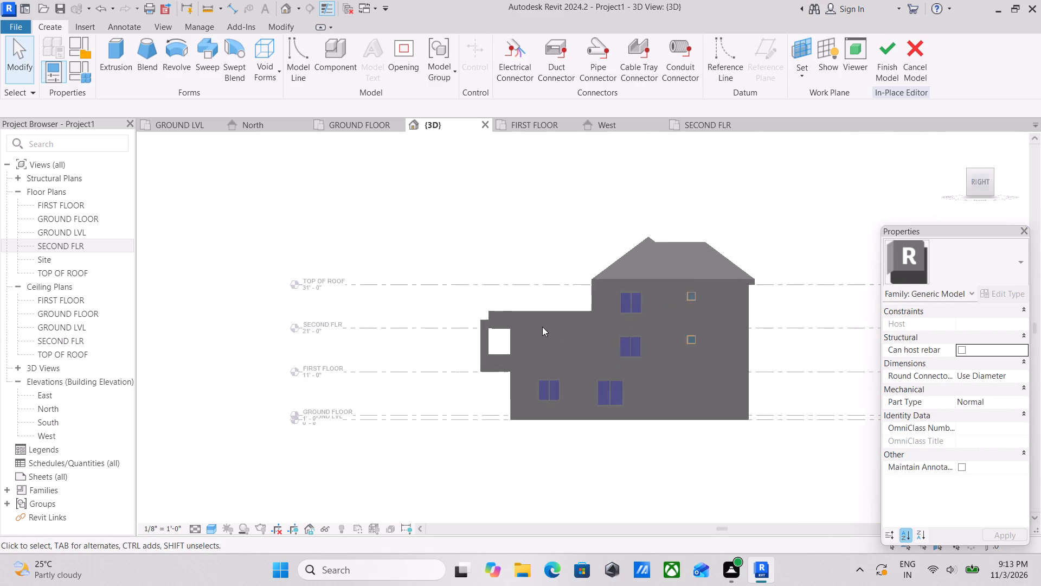
scroll(542, 327, "up", 8)
scroll(472, 321, "up", 4)
scroll(420, 316, "up", 3)
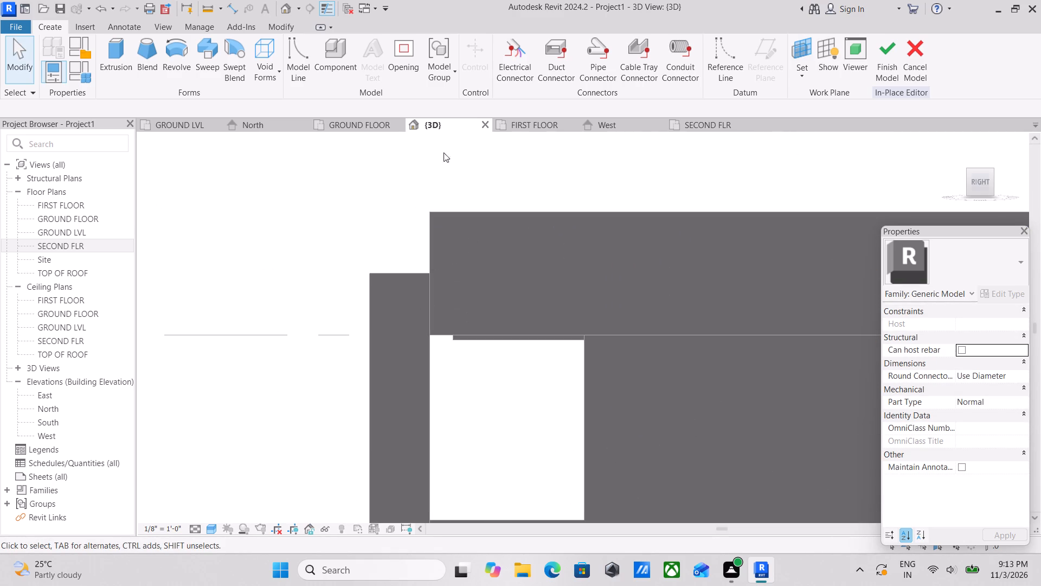
left_click(119, 56)
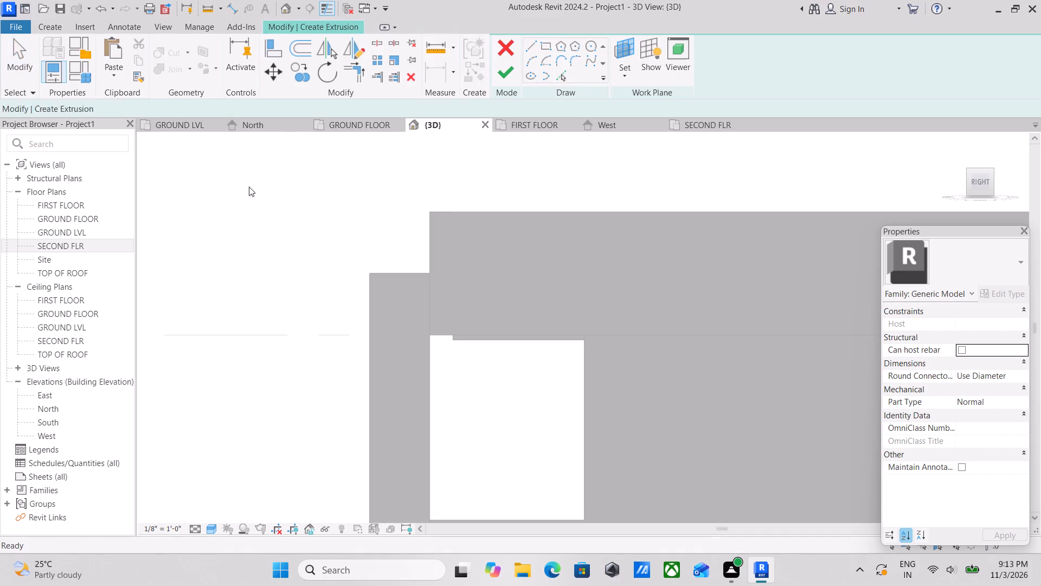
middle_click_drag(323, 232, 304, 149)
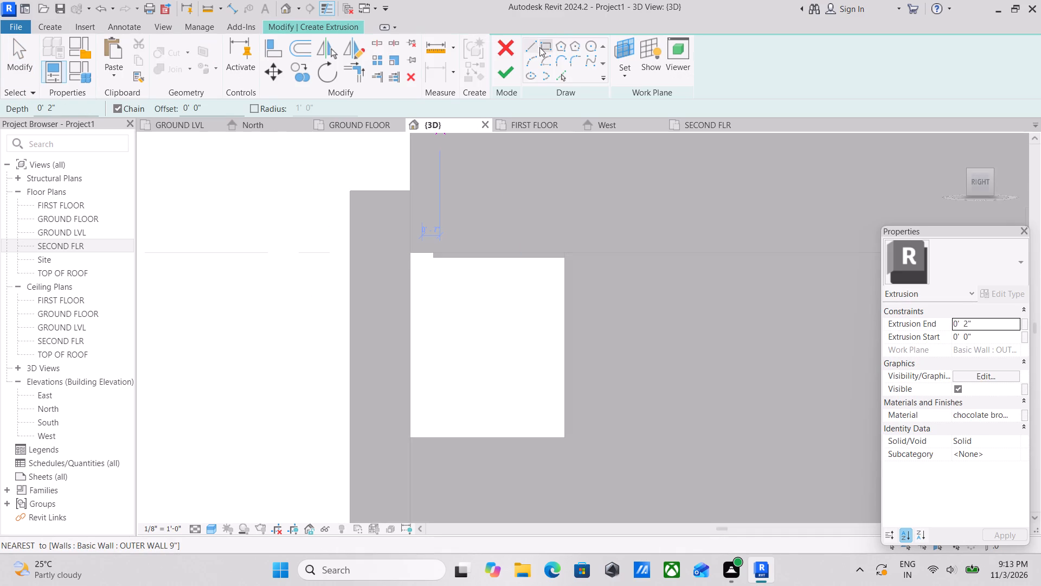
left_click(544, 47)
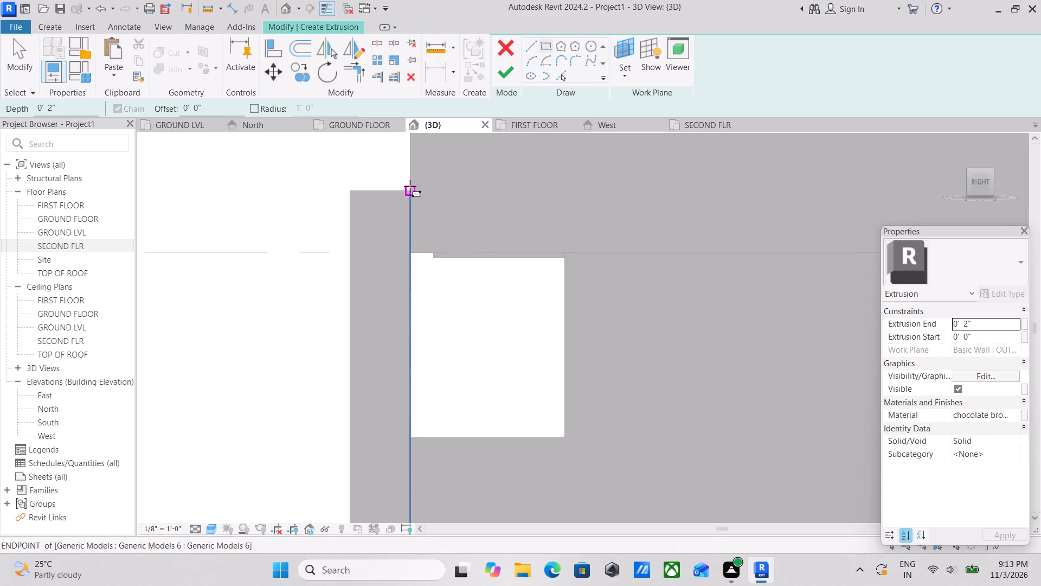
left_click(410, 186)
middle_click_drag(543, 301, 498, 177)
scroll(656, 330, "down", 1)
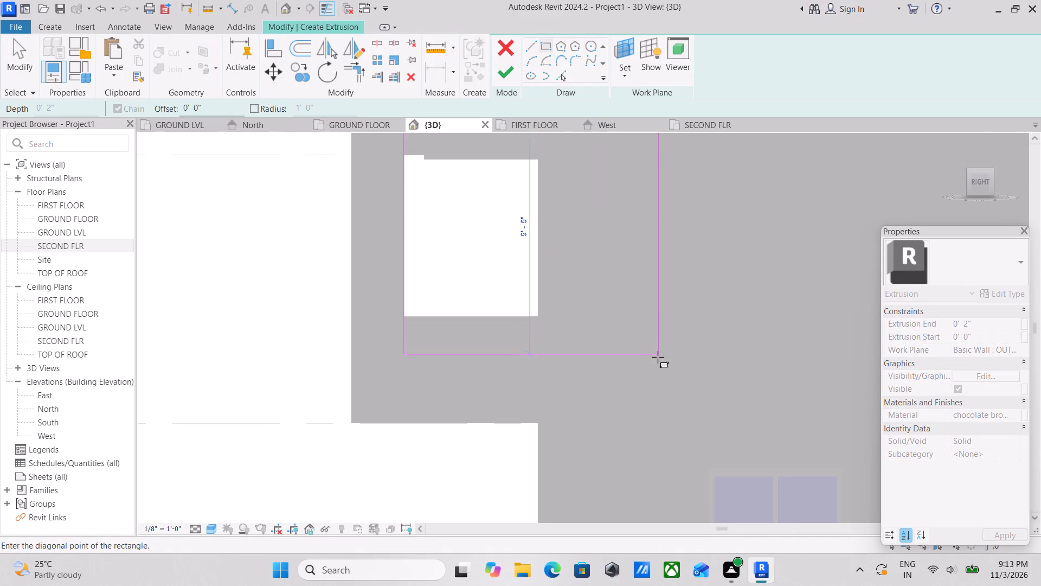
middle_click_drag(658, 358, 571, 352)
middle_click_drag(675, 408, 586, 393)
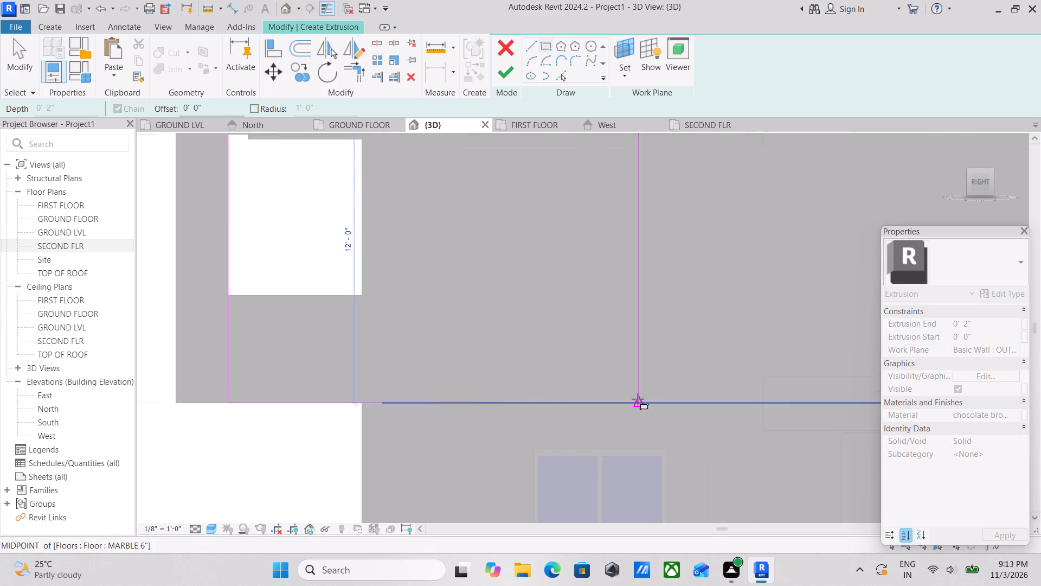
scroll(638, 399, "down", 2)
middle_click_drag(638, 399, 537, 385)
scroll(607, 385, "down", 2)
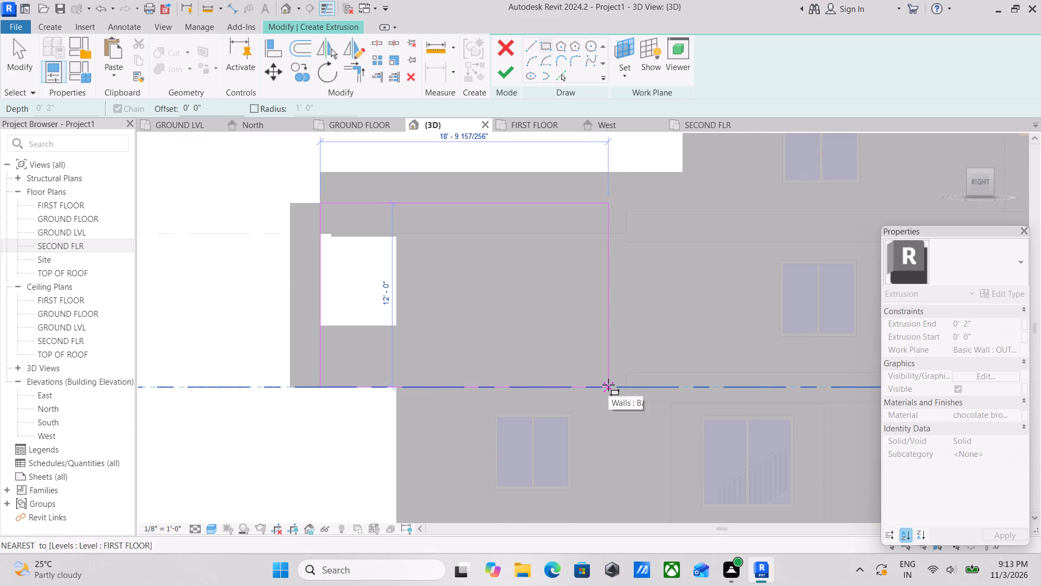
scroll(608, 385, "down", 2)
middle_click_drag(608, 385, 571, 405)
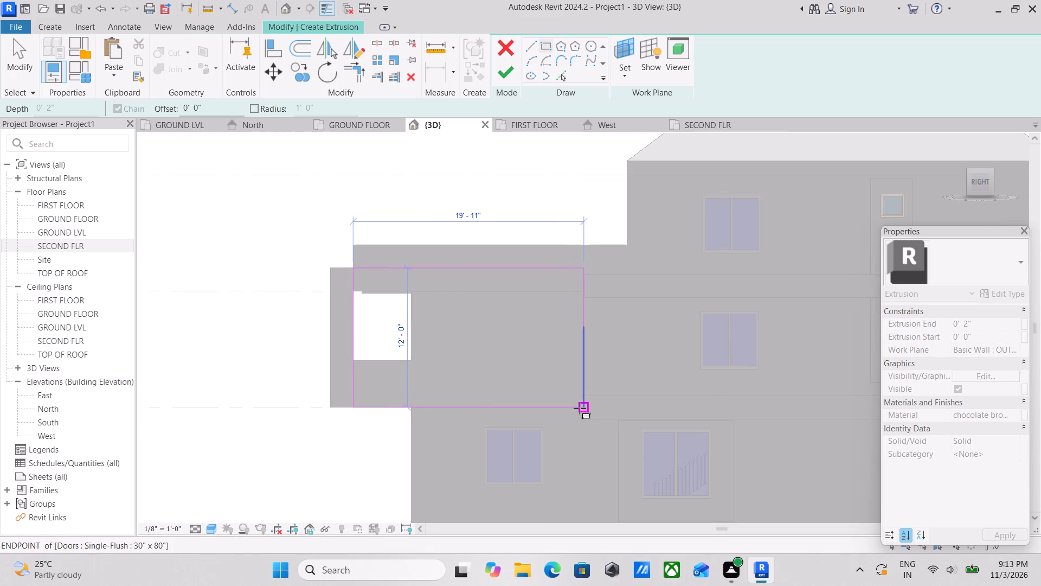
left_click(580, 408)
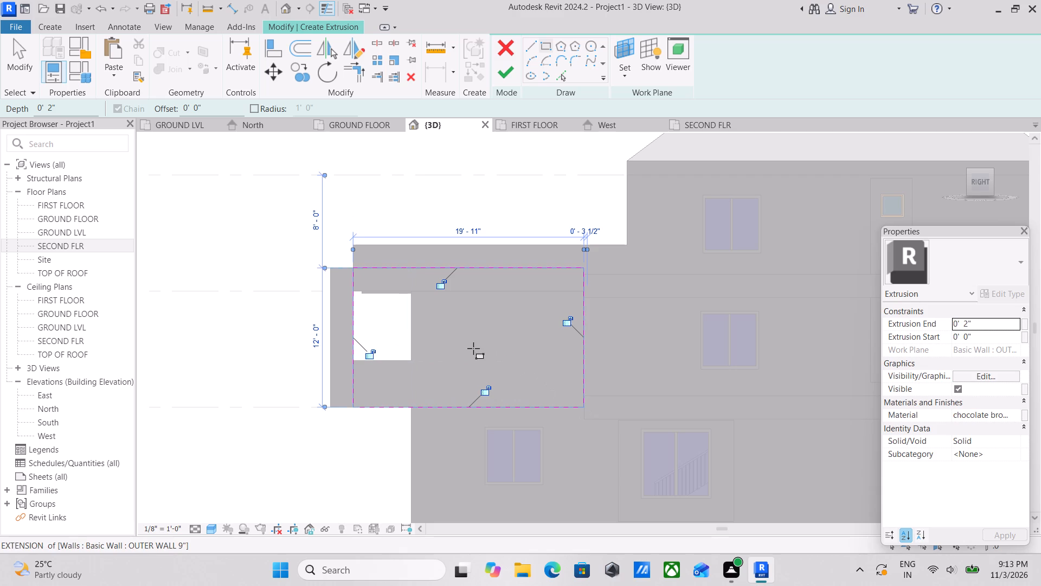
Set a 6" offset and sketch an inner rectangle 11'-0" high and about 3'-8" wide inside the outline's front end.
scroll(384, 314, "up", 3)
scroll(363, 276, "up", 1)
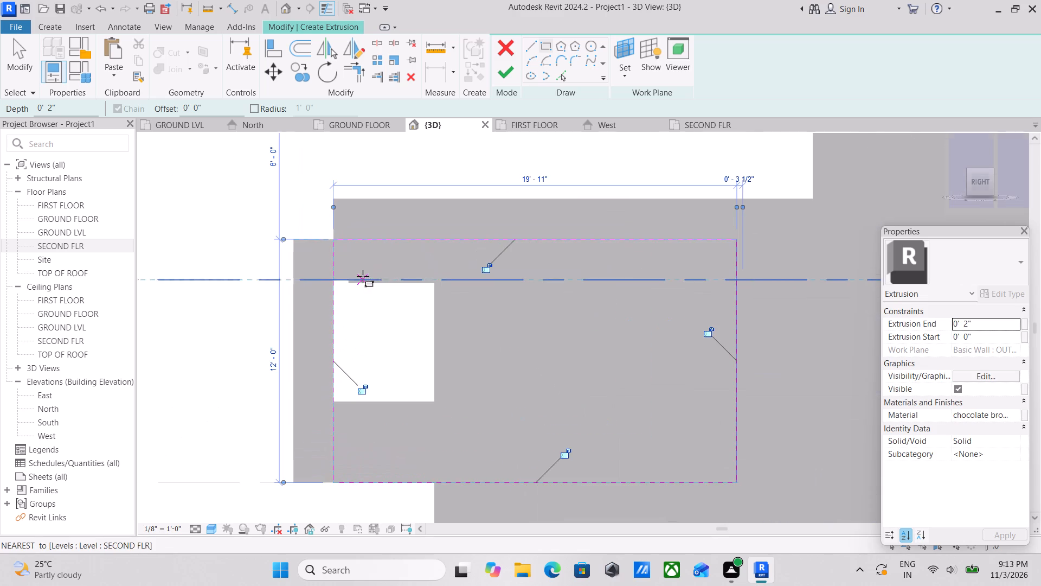
left_click(350, 260)
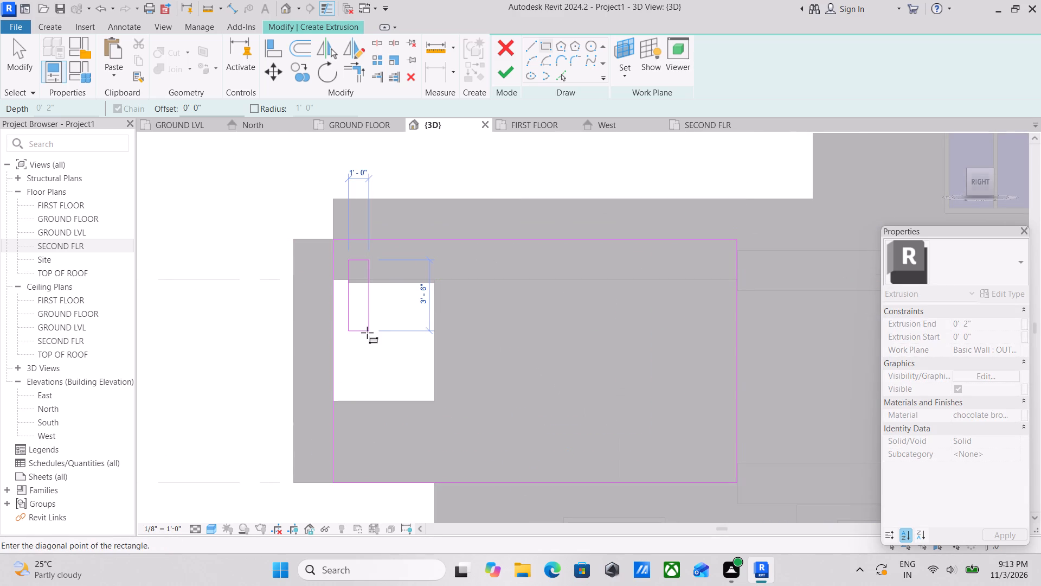
key("Escape")
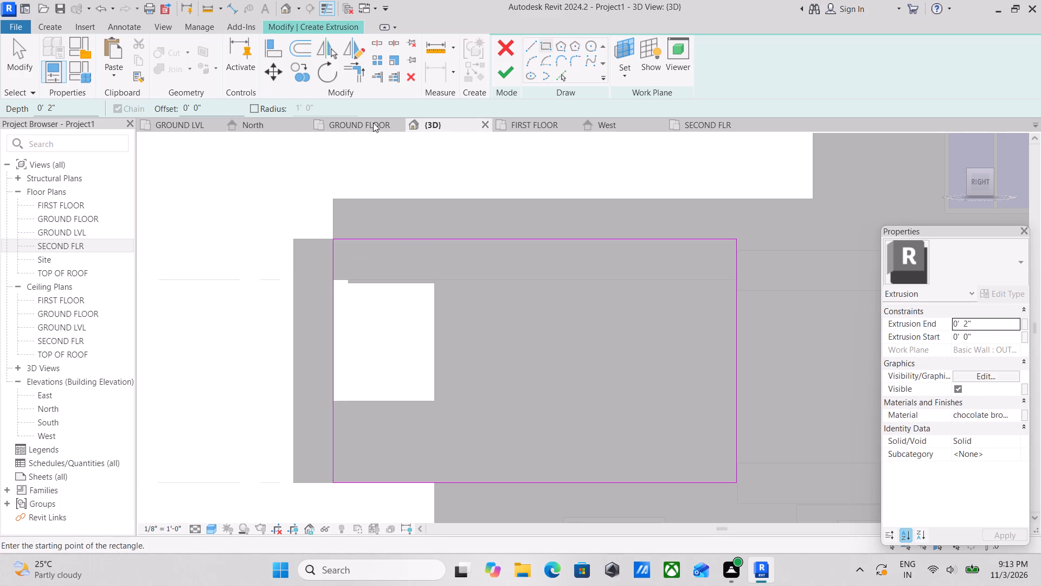
left_click_drag(215, 109, 133, 119)
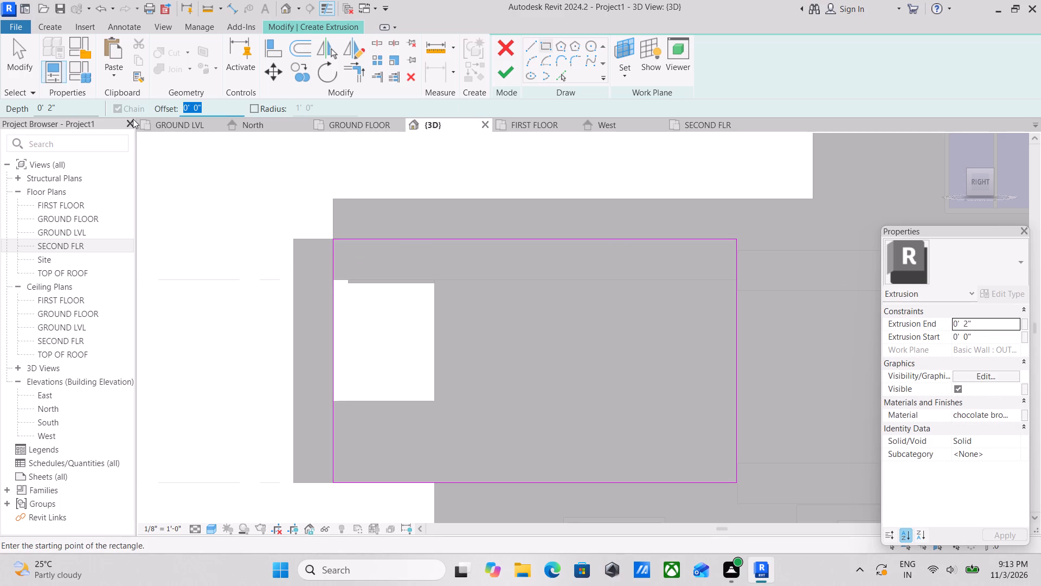
key("6")
key("shift+quotedbl")
key("Return")
key("Return")
left_click(332, 240)
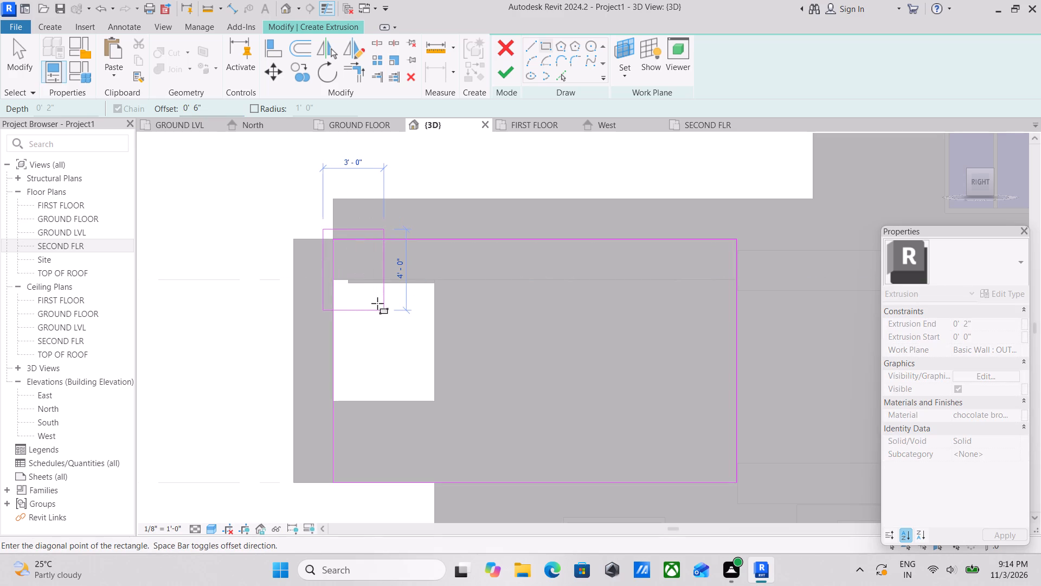
key("space")
middle_click_drag(414, 347, 423, 262)
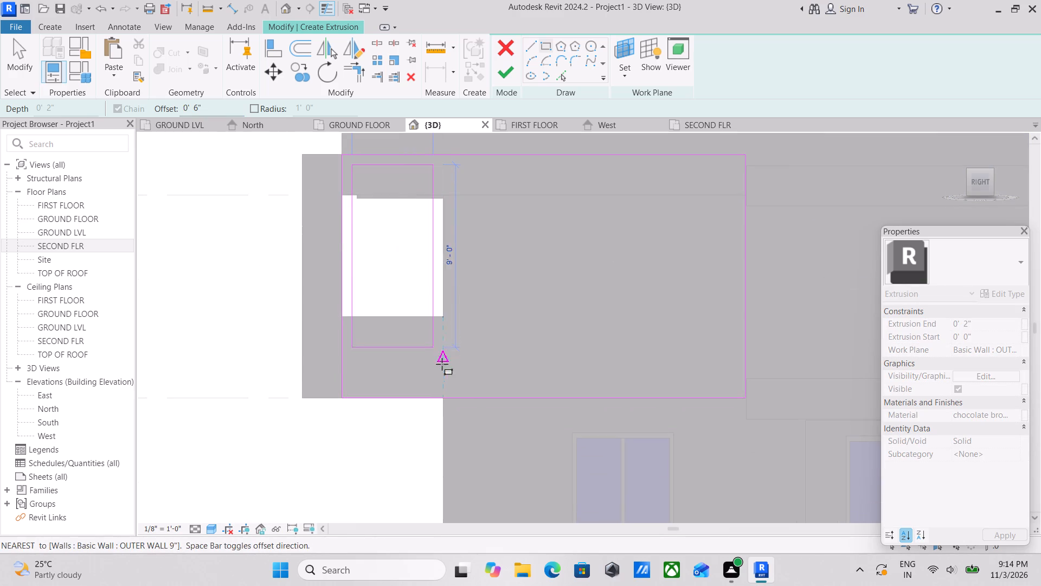
left_click(436, 394)
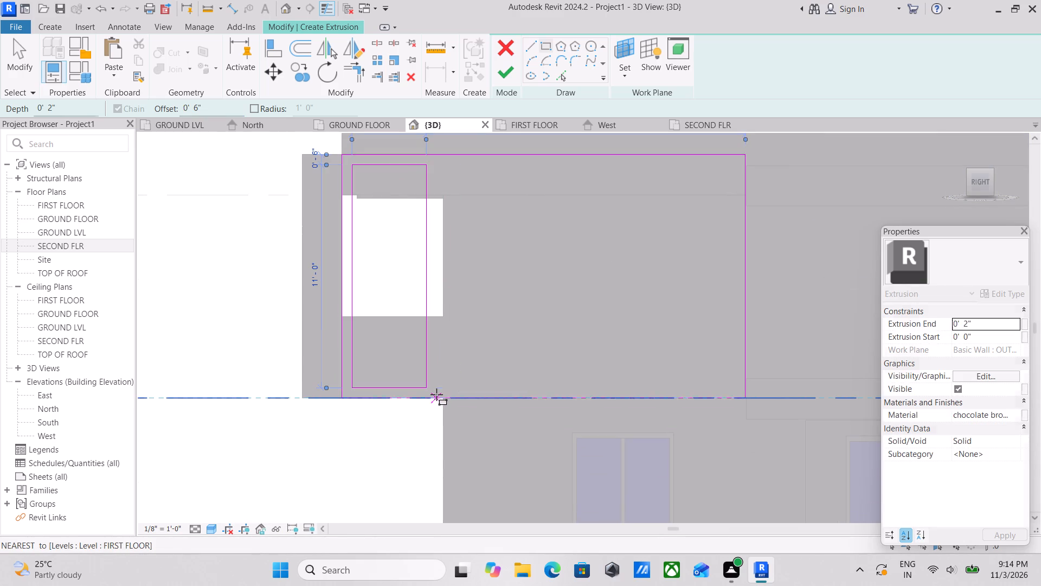
Sketch a second 6"-offset inner rectangle, 11'-0" high and about 4'-11" wide, inside the outline's rear end.
middle_click_drag(455, 242, 414, 353)
scroll(415, 351, "down", 1)
scroll(447, 314, "down", 2)
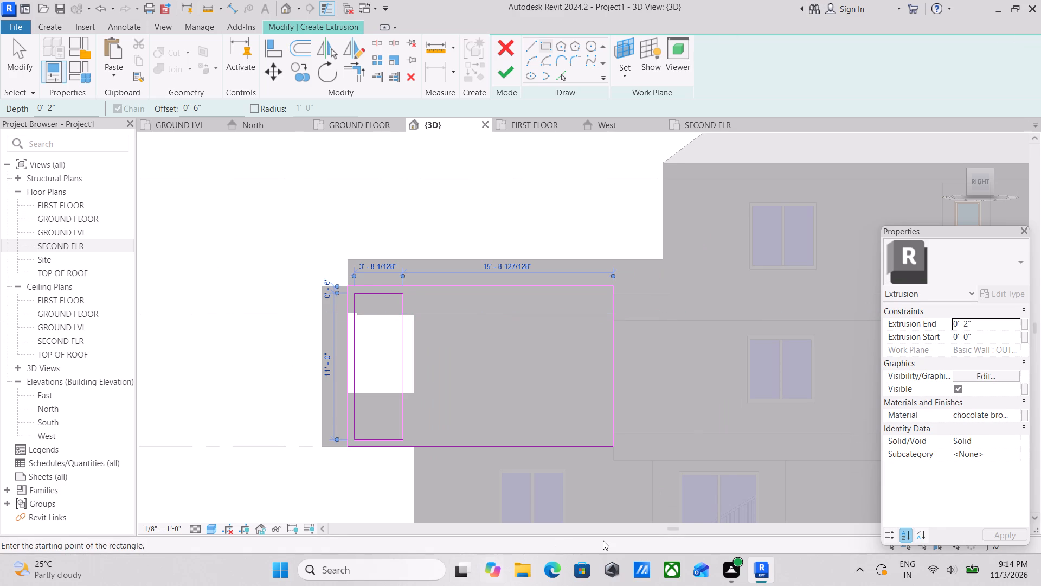
scroll(599, 281, "up", 5)
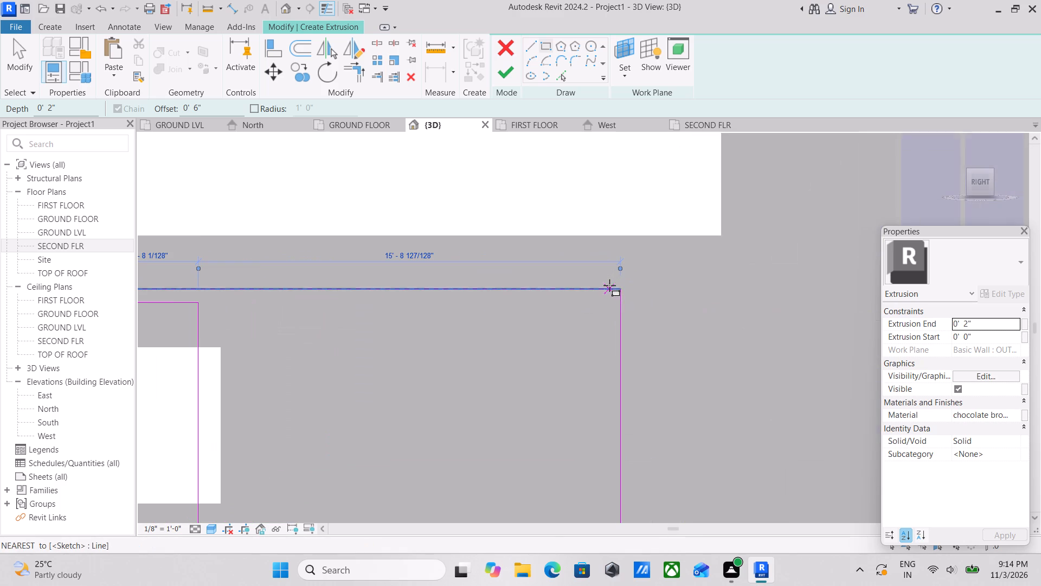
left_click(622, 291)
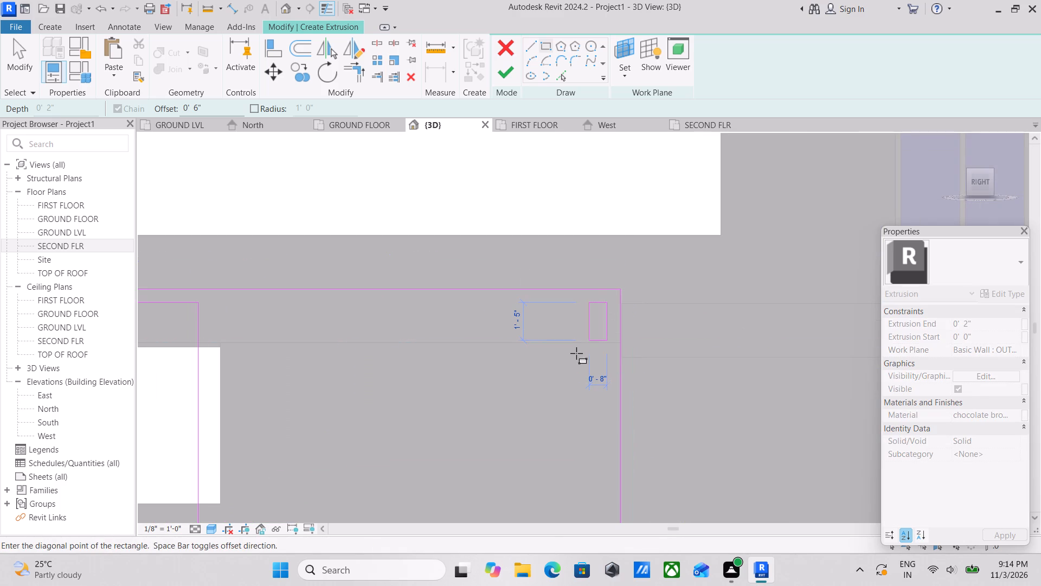
middle_click_drag(576, 353, 582, 241)
scroll(498, 376, "down", 1)
middle_click_drag(498, 375, 520, 249)
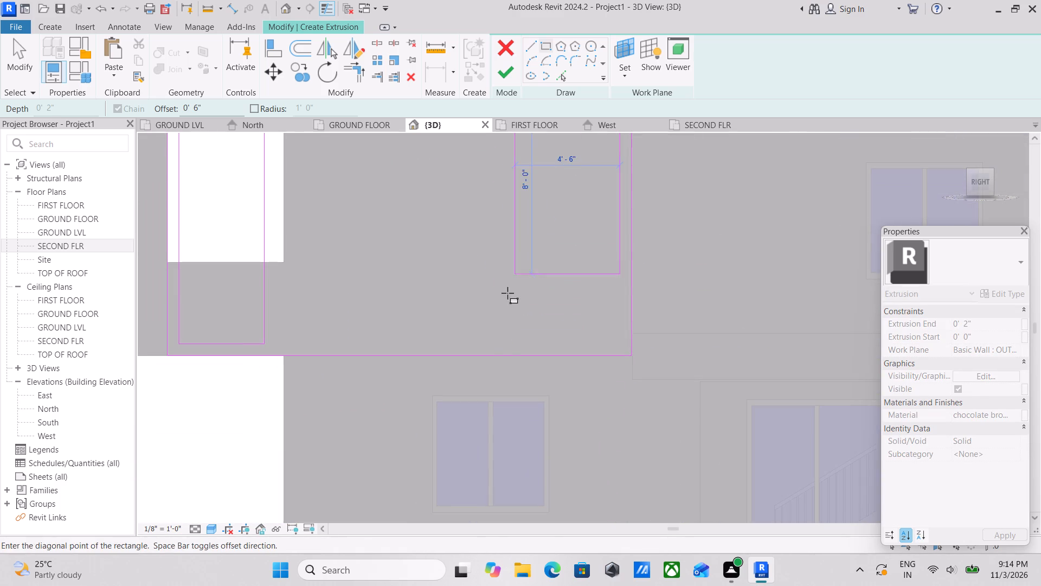
scroll(502, 344, "up", 1)
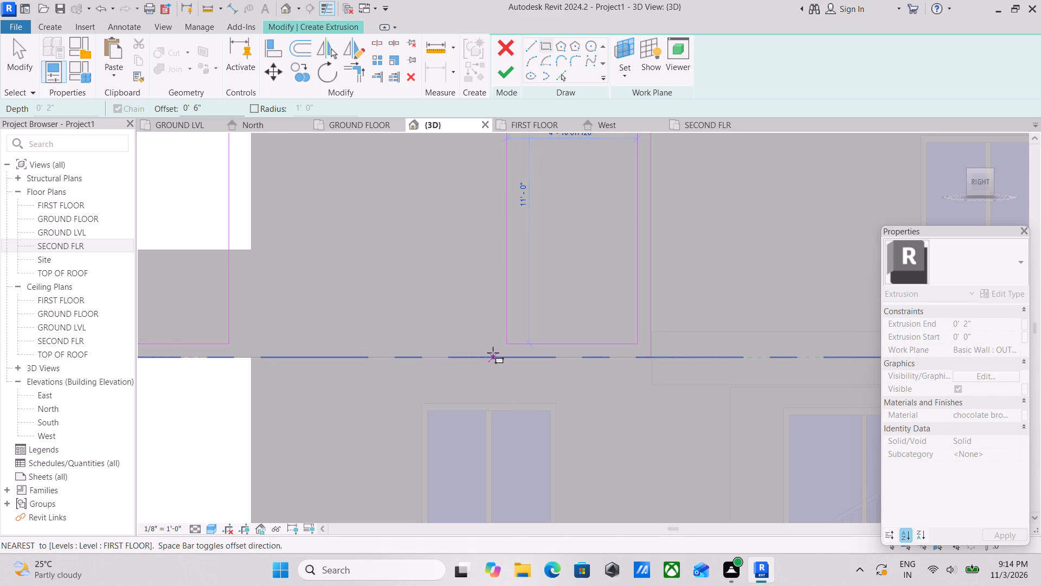
left_click(493, 353)
scroll(536, 302, "down", 4)
middle_click_drag(544, 351, 545, 430)
scroll(545, 430, "up", 1)
scroll(443, 309, "down", 1)
middle_click_drag(452, 326, 470, 357)
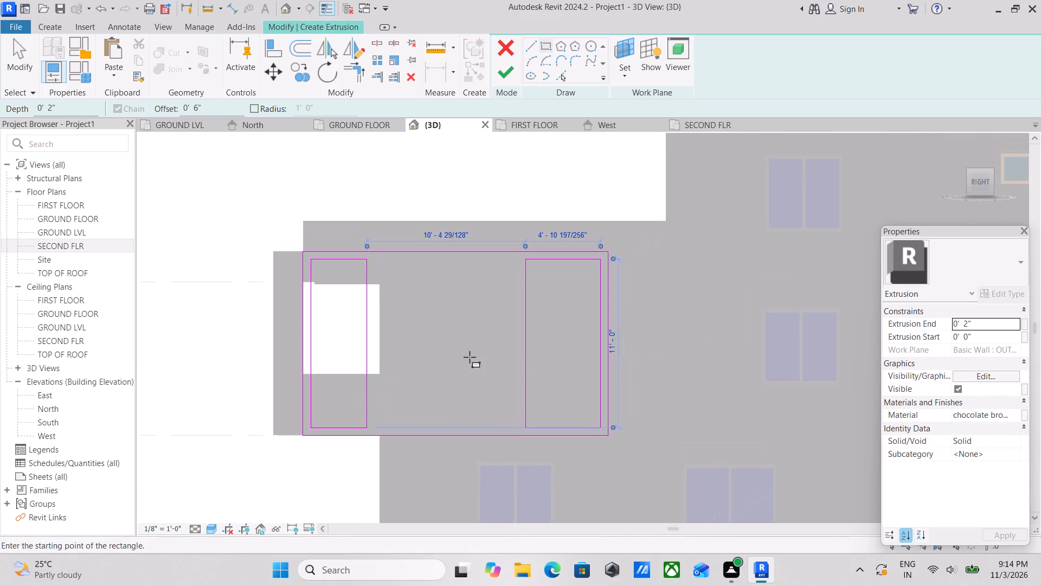
scroll(631, 330, "down", 4)
key("Escape")
Finish the 2" deep chocolate brown extrusion and the in-place model, dismissing the save reminder without saving.
scroll(545, 305, "down", 2)
scroll(531, 169, "up", 3)
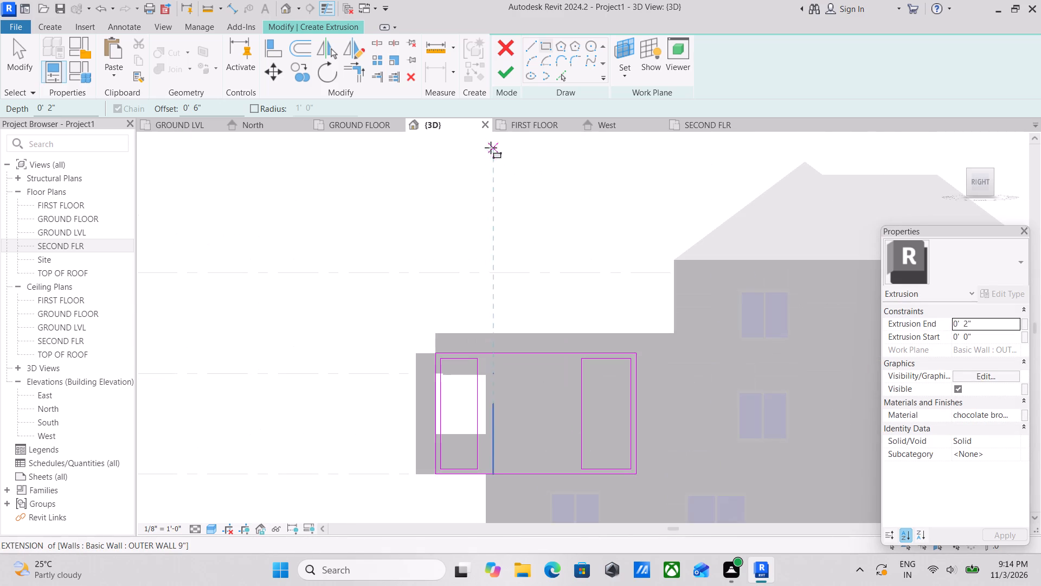
left_click(504, 66)
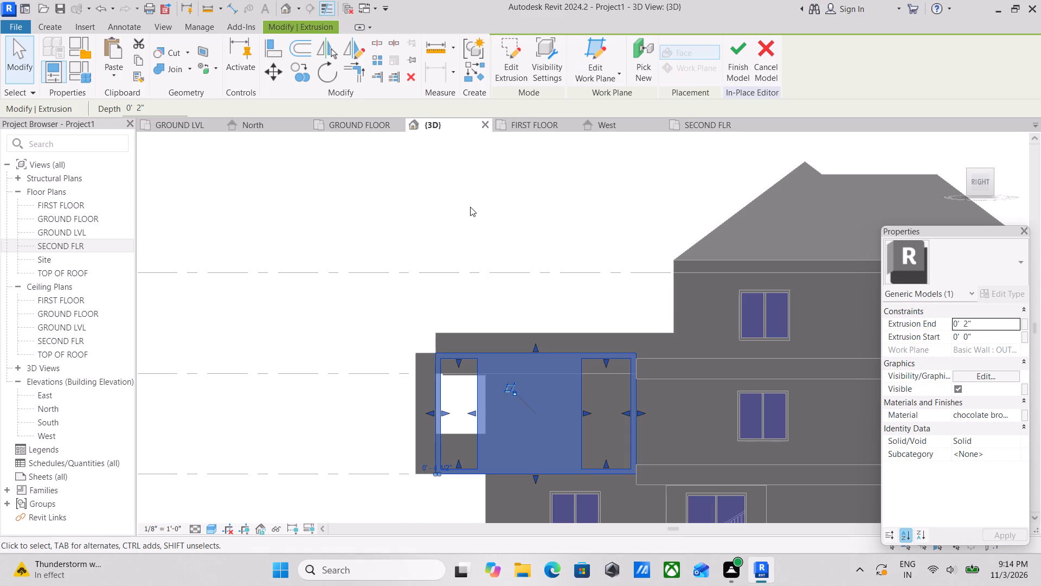
left_click(729, 57)
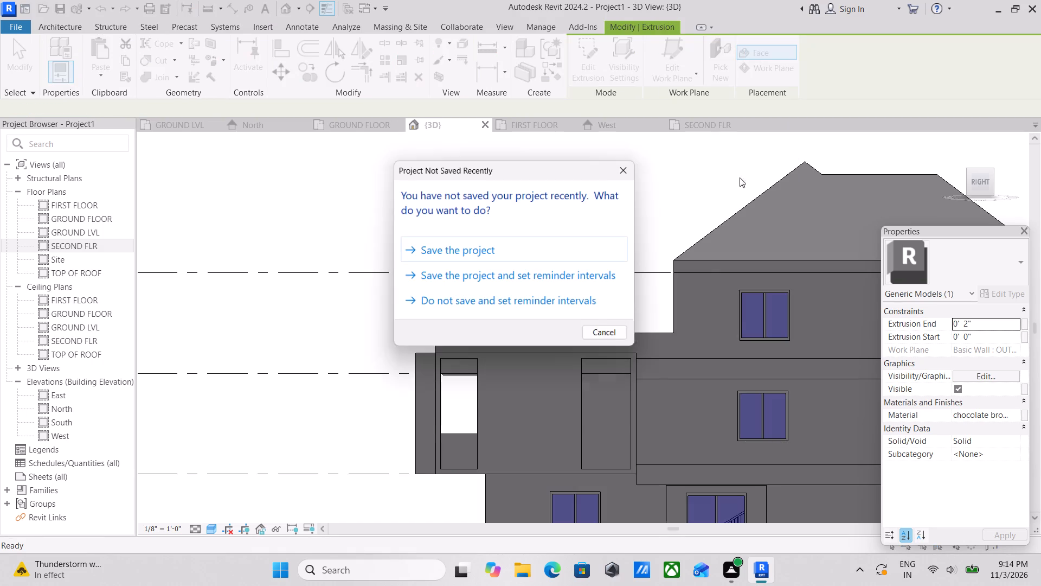
scroll(705, 271, "down", 2)
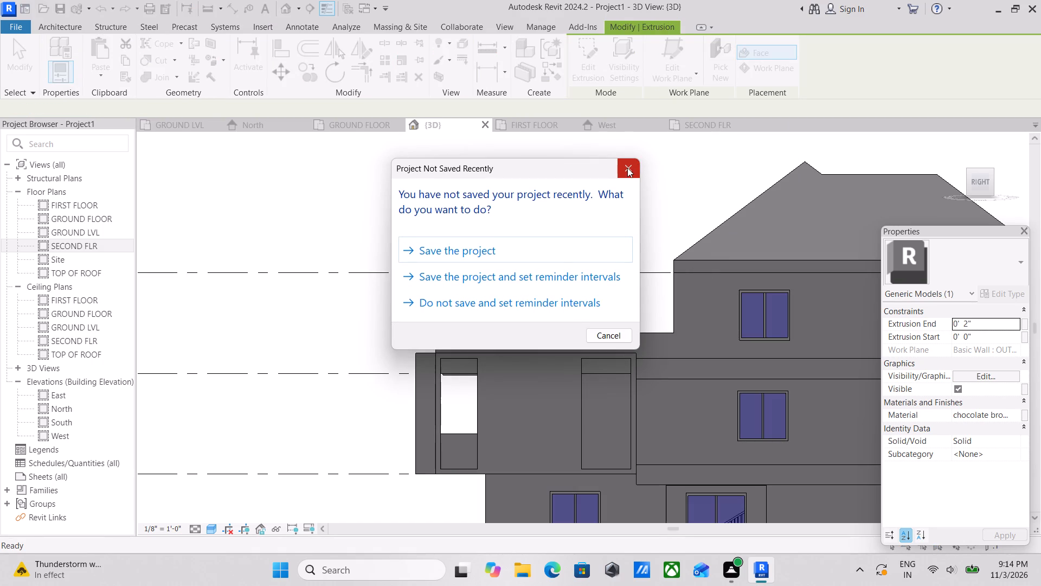
key("Escape")
Examine the house's front, left and right facades, then the new frame beside the front balcony up close.
scroll(594, 310, "down", 5)
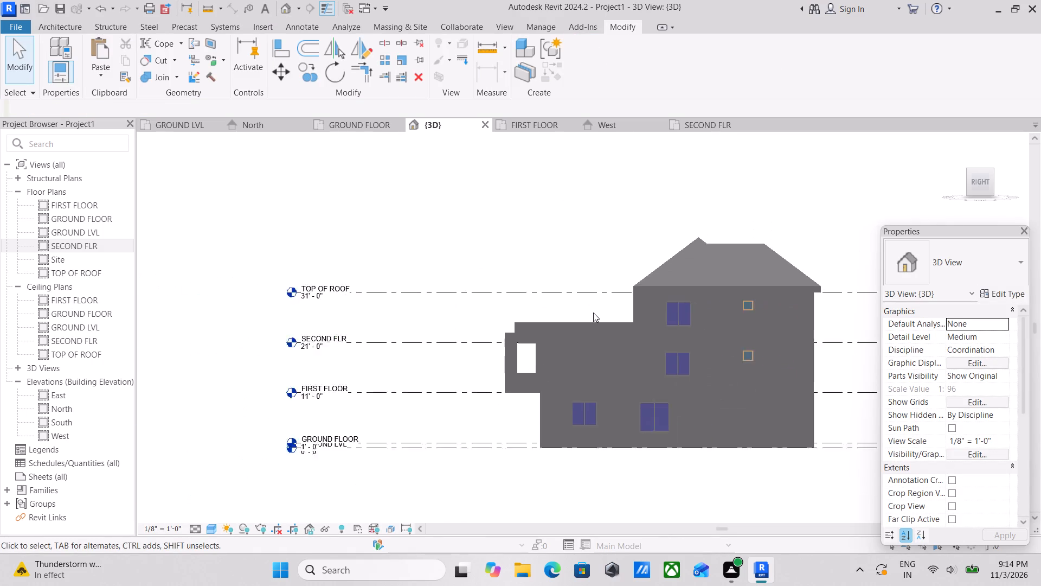
scroll(593, 313, "down", 3)
middle_click_drag(585, 316, 769, 416)
scroll(768, 416, "up", 1)
middle_click_drag(685, 387, 717, 375, "shift")
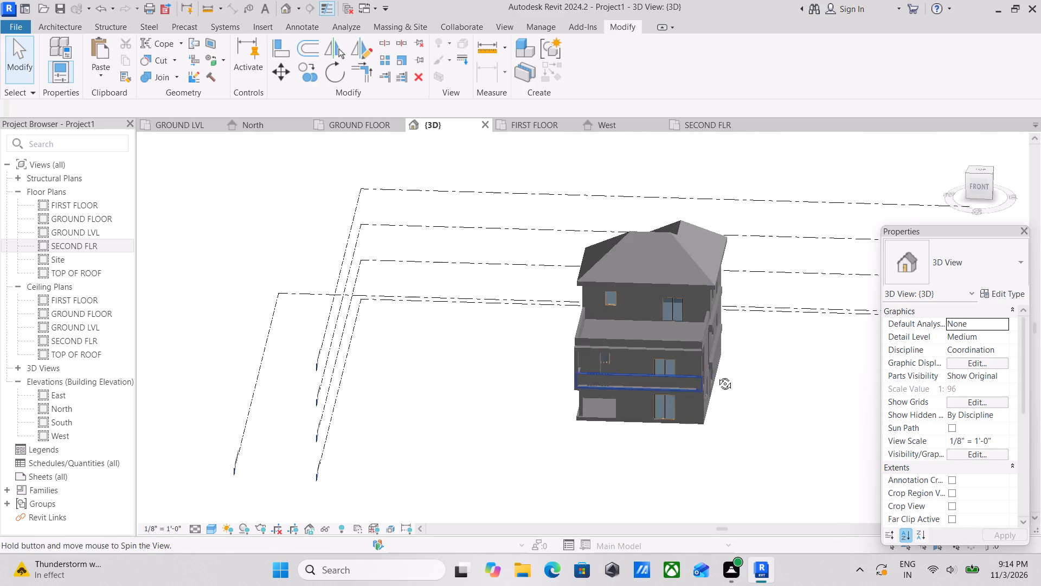
middle_click_drag(717, 375, 782, 358, "shift")
scroll(782, 358, "up", 1)
scroll(578, 426, "up", 3)
scroll(750, 300, "up", 2)
scroll(713, 274, "up", 1)
middle_click_drag(709, 275, 802, 318, "shift")
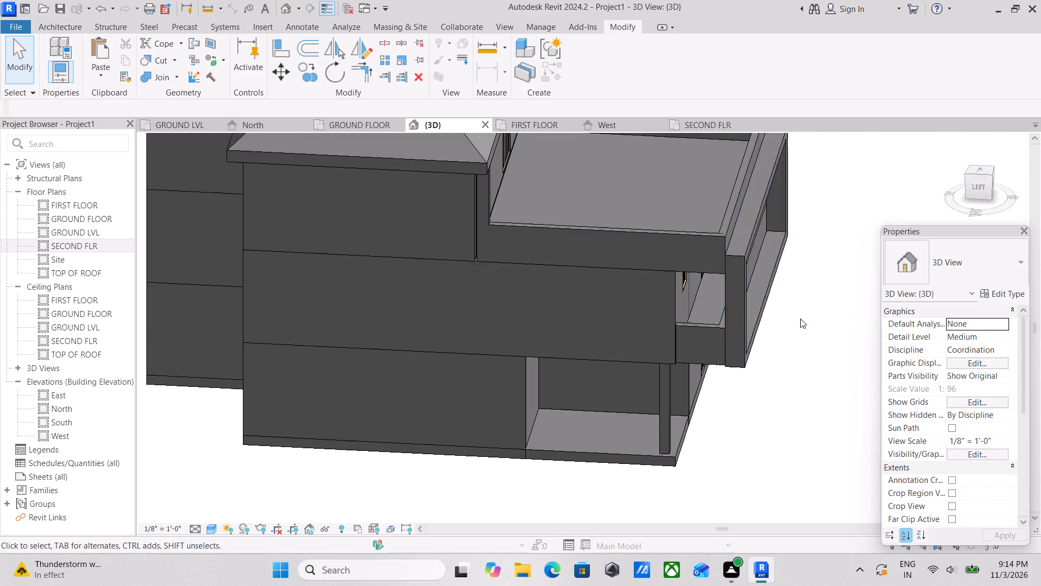
scroll(628, 311, "down", 2)
middle_click_drag(627, 312, 734, 323, "shift")
middle_click_drag(512, 353, 627, 303)
middle_click_drag(505, 336, 602, 323)
scroll(602, 323, "down", 1)
middle_click_drag(602, 323, 755, 308, "shift")
middle_click_drag(600, 319, 625, 314, "shift")
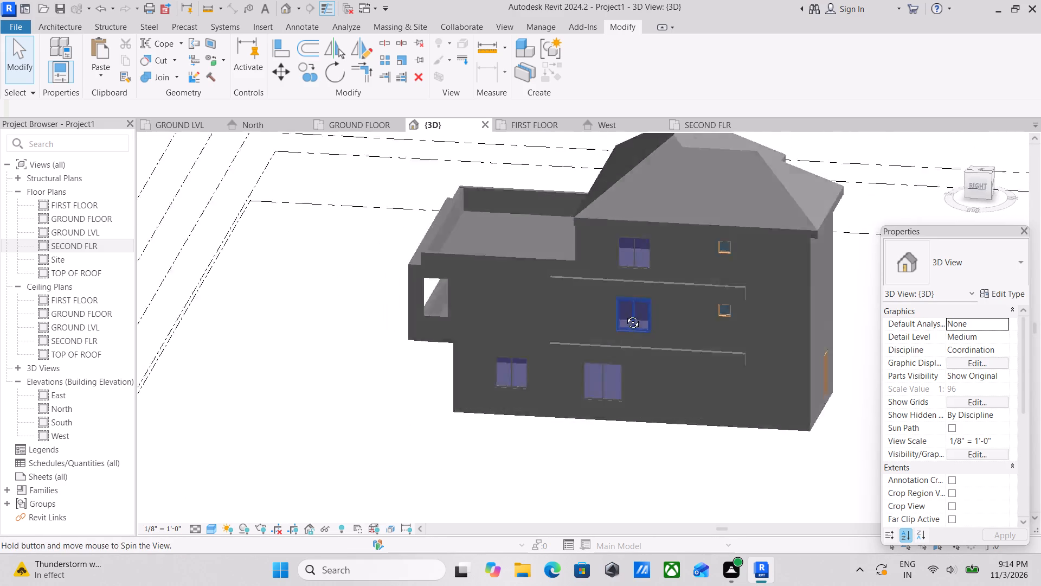
middle_click_drag(625, 314, 658, 307, "shift")
scroll(650, 309, "up", 3)
scroll(568, 338, "up", 3)
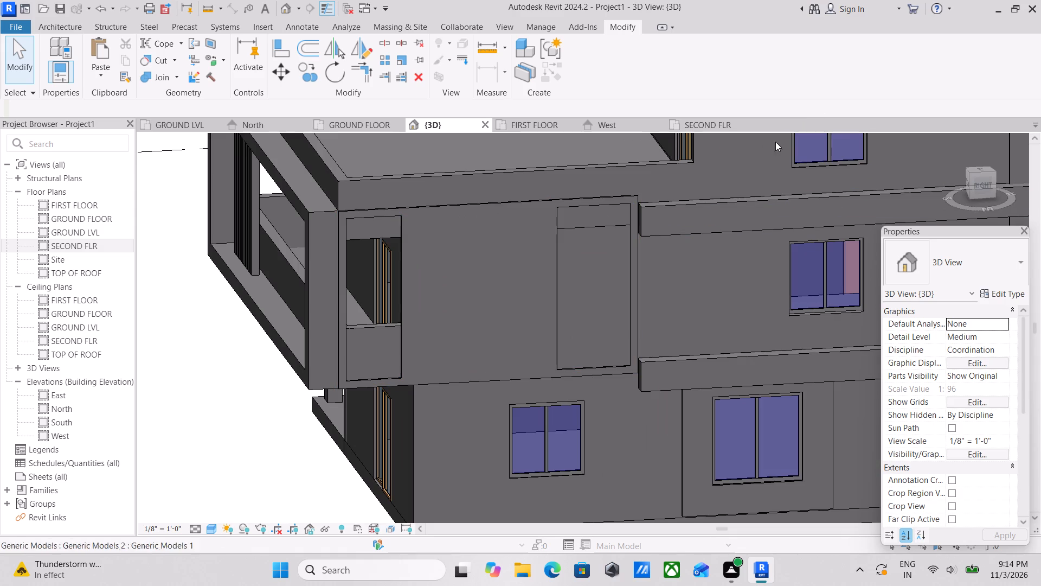
scroll(755, 203, "down", 3)
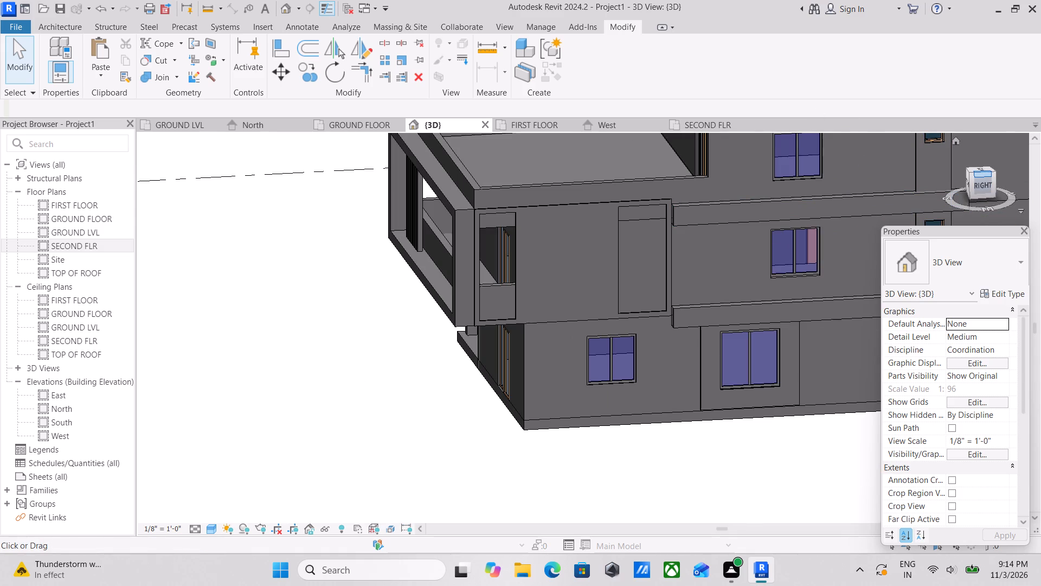
Place a w2 WINDOWS 5' X 5' window in the back wall's first floor above the door, 14'-0" from the right-facade corner.
left_click(990, 174)
left_click(994, 183)
left_click(997, 184)
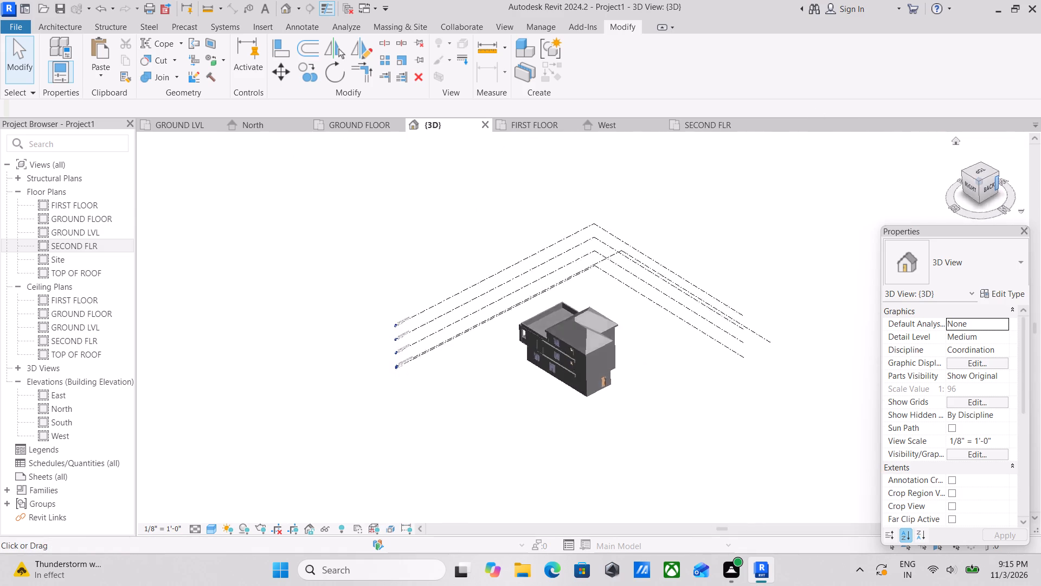
left_click(979, 195)
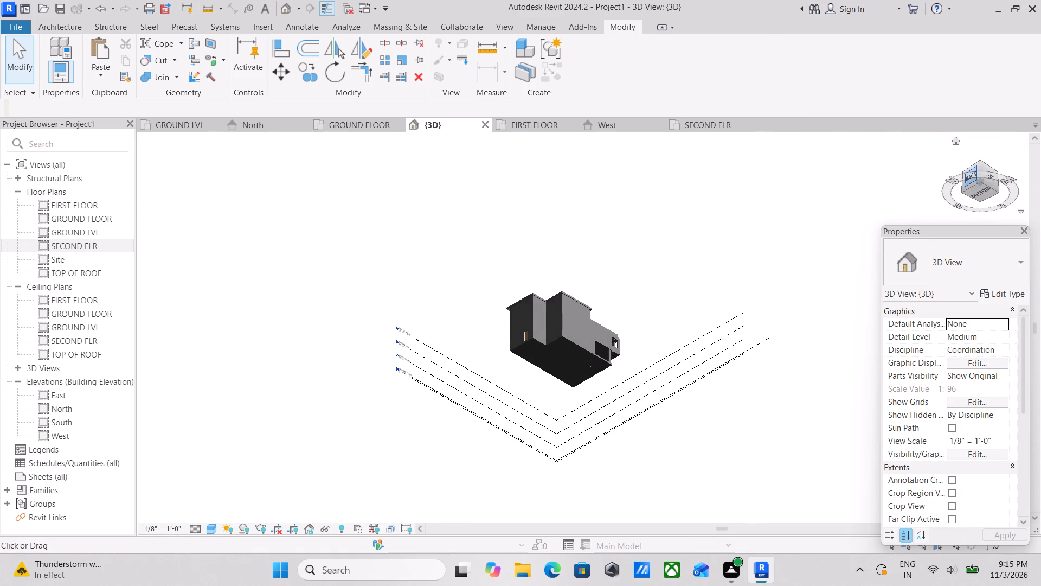
left_click(971, 173)
scroll(379, 392, "up", 4)
scroll(476, 372, "up", 8)
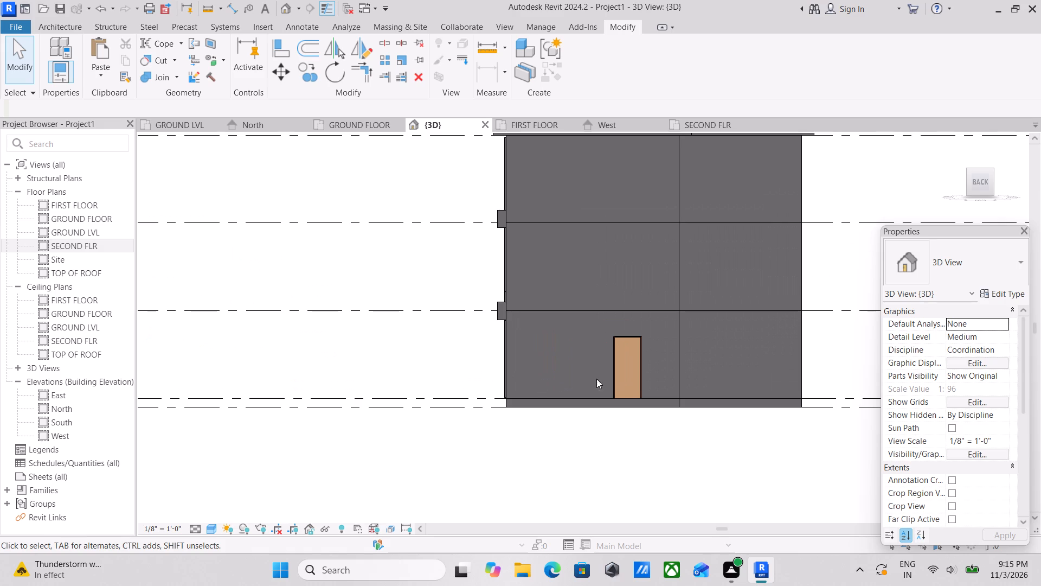
scroll(615, 382, "up", 2)
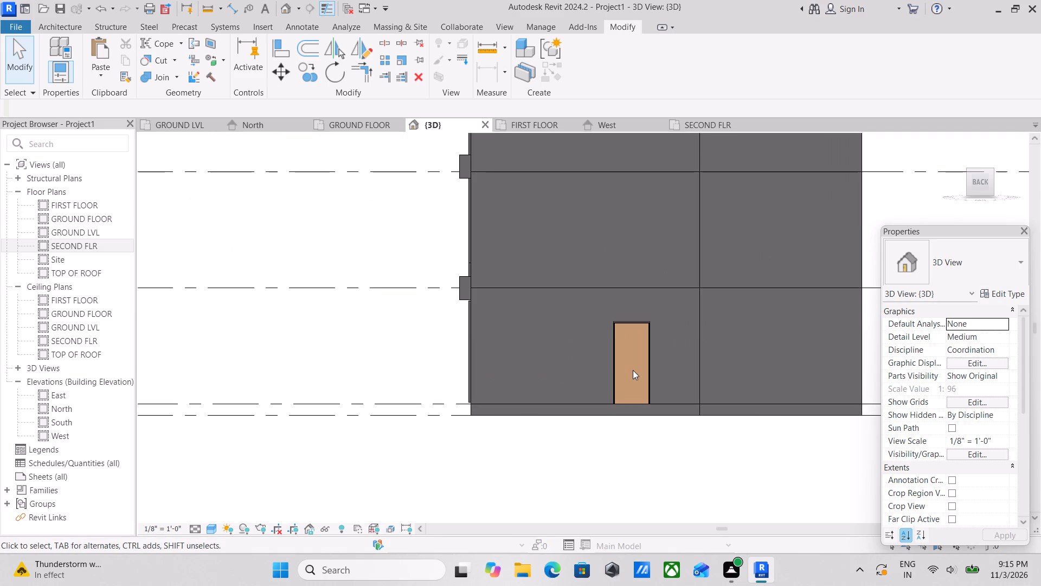
left_click(633, 370)
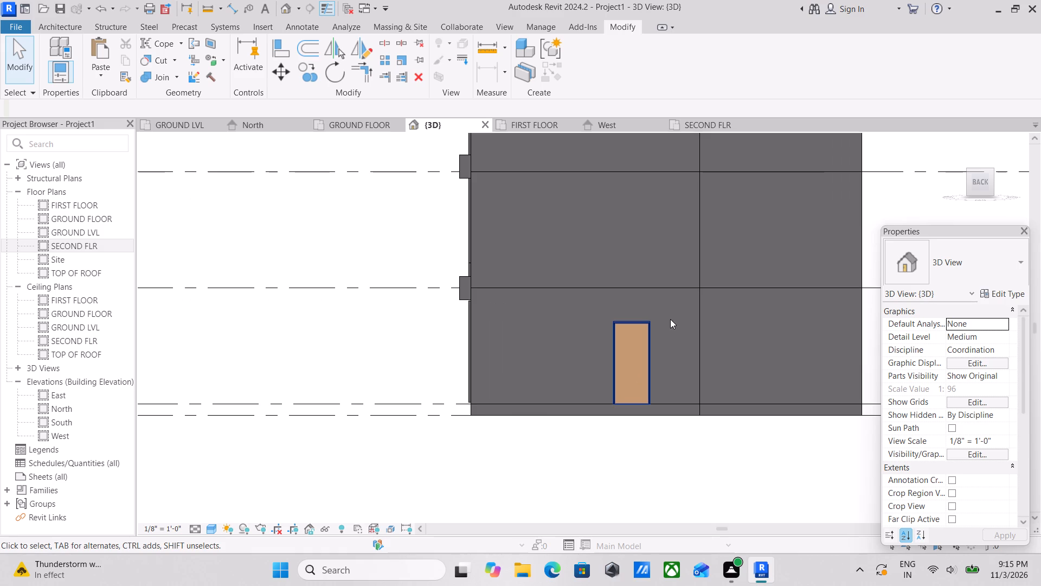
scroll(634, 316, "up", 2)
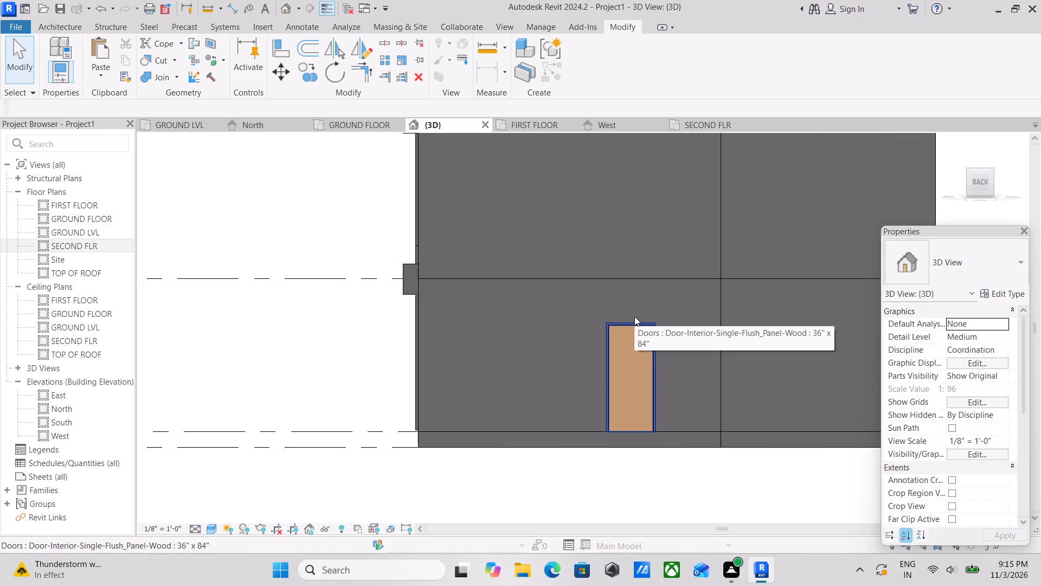
type("wn")
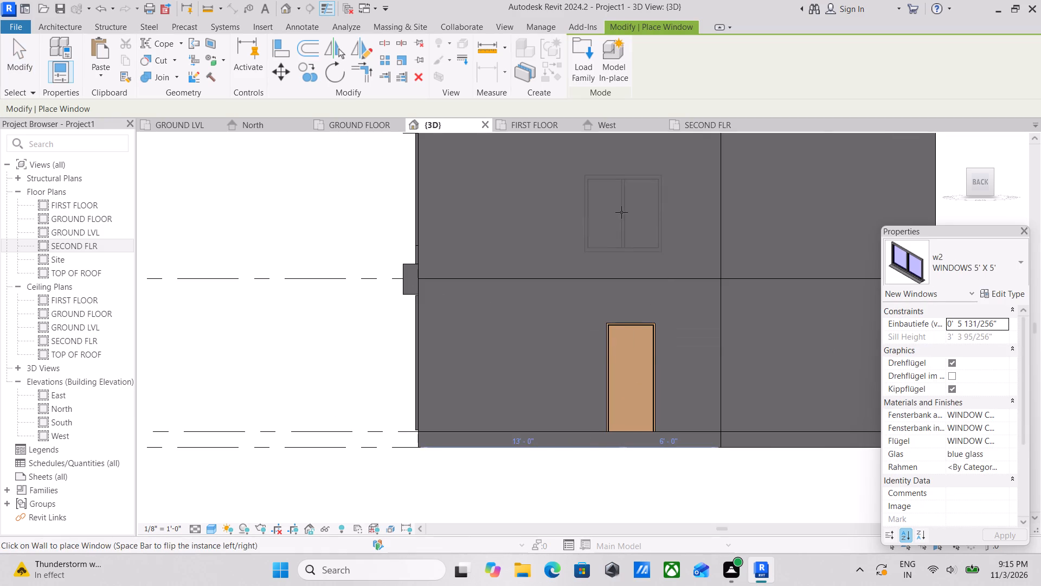
middle_click_drag(621, 212, 631, 279)
scroll(640, 275, "down", 2)
middle_click_drag(640, 275, 635, 309)
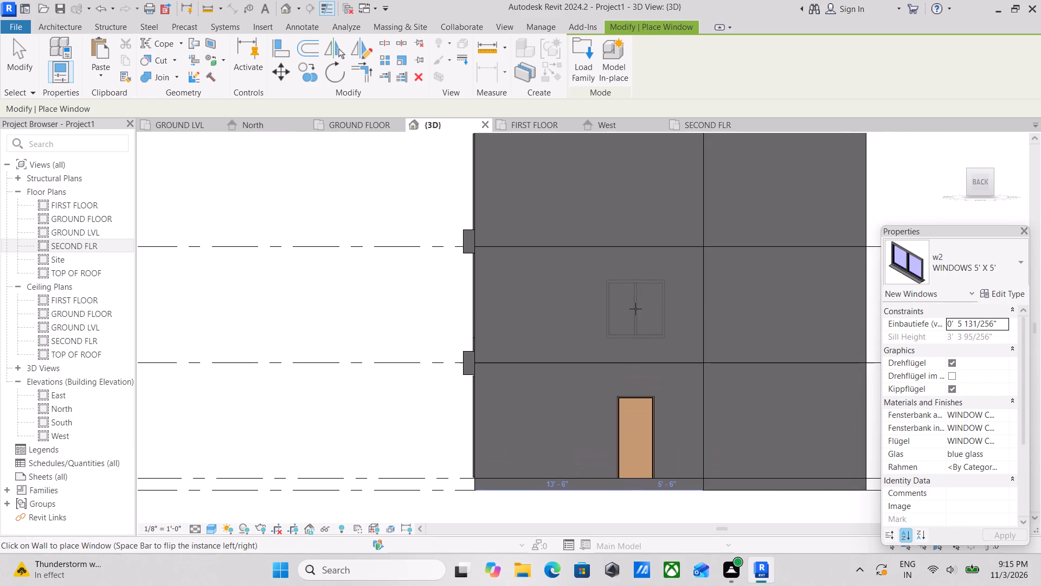
left_click(642, 303)
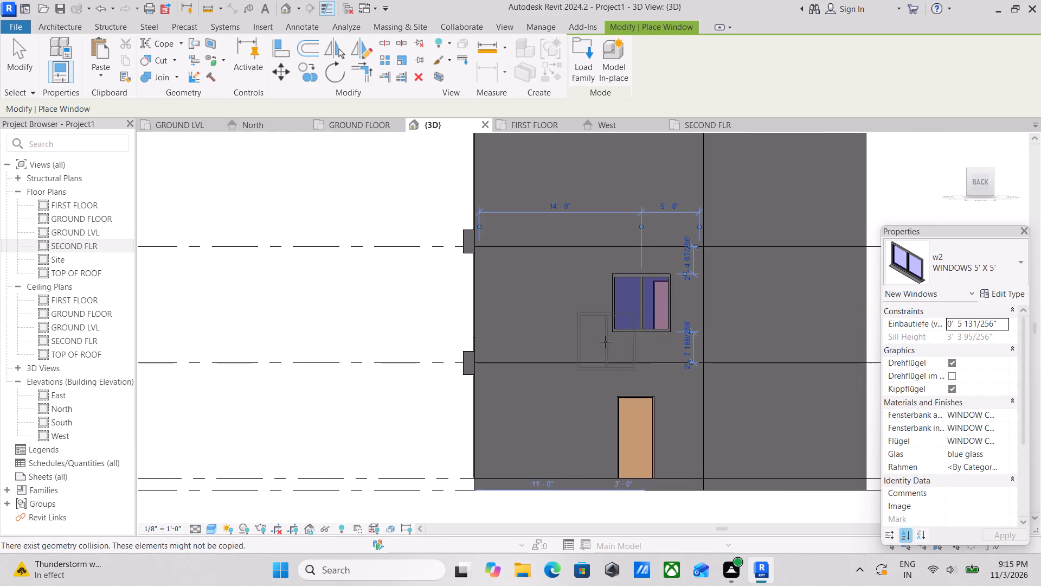
scroll(605, 342, "up", 2)
middle_click_drag(684, 312, 676, 359)
scroll(676, 355, "up", 1)
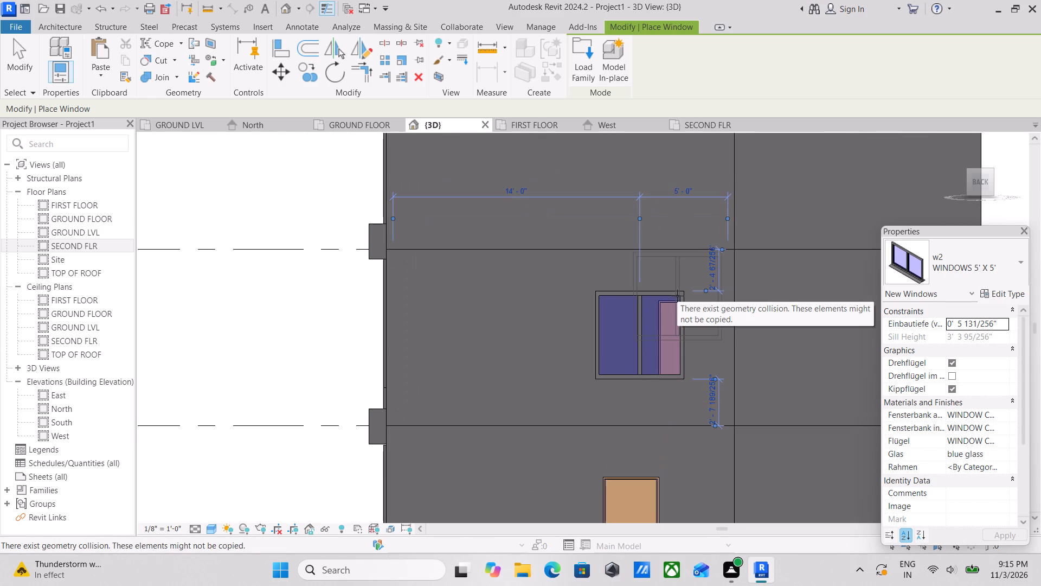
Place a w2 WINDOWS 5' X 5' window in the back wall's second floor, 13'-6" from the right-facade corner.
scroll(677, 296, "down", 3)
middle_click_drag(677, 296, 701, 366)
scroll(701, 366, "up", 1)
scroll(692, 257, "down", 1)
middle_click_drag(692, 257, 699, 316)
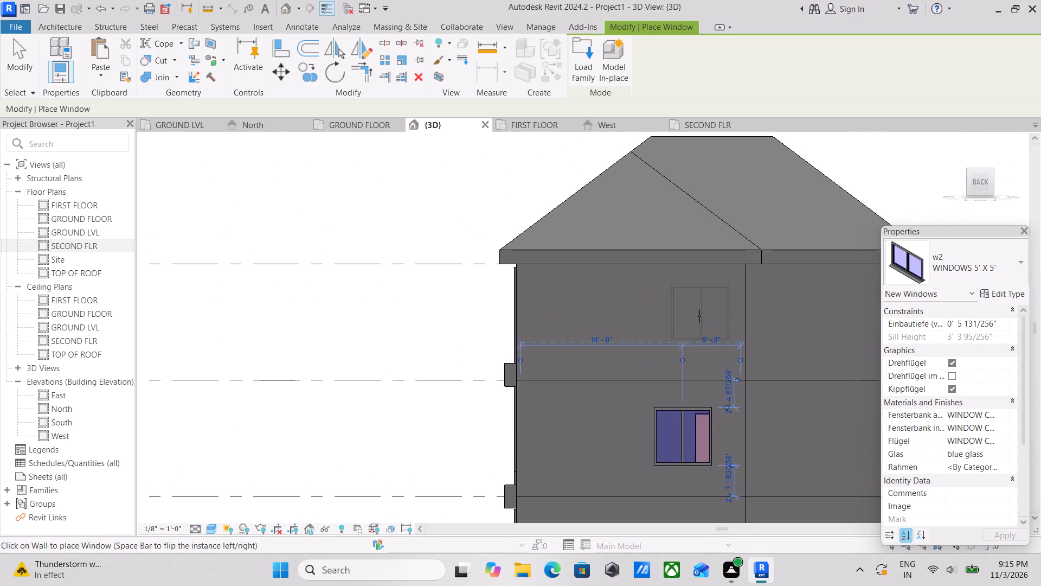
scroll(687, 308, "down", 3)
middle_click_drag(687, 308, 814, 330, "shift")
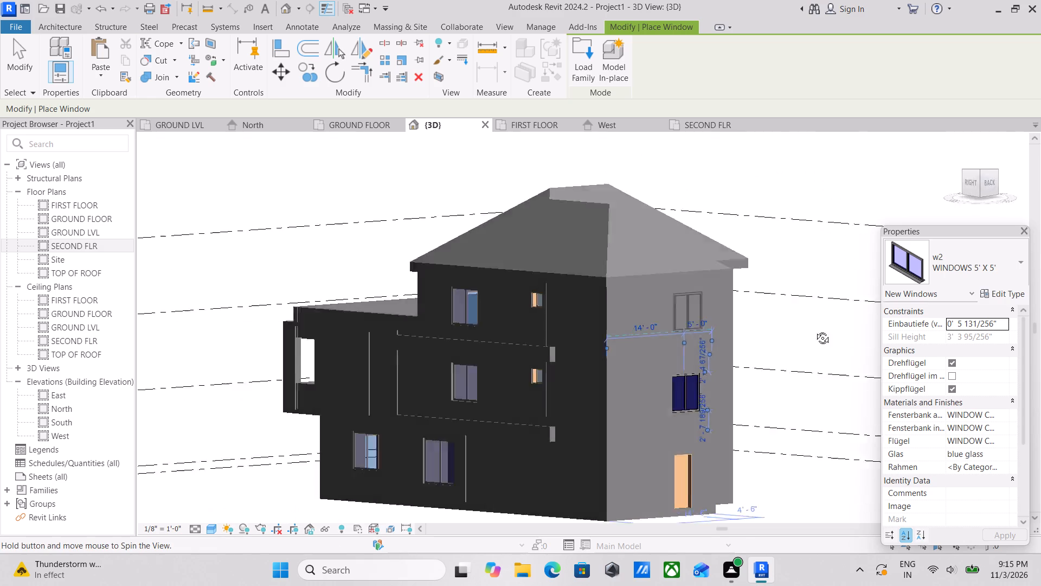
middle_click_drag(814, 330, 682, 358, "shift")
scroll(680, 332, "up", 3)
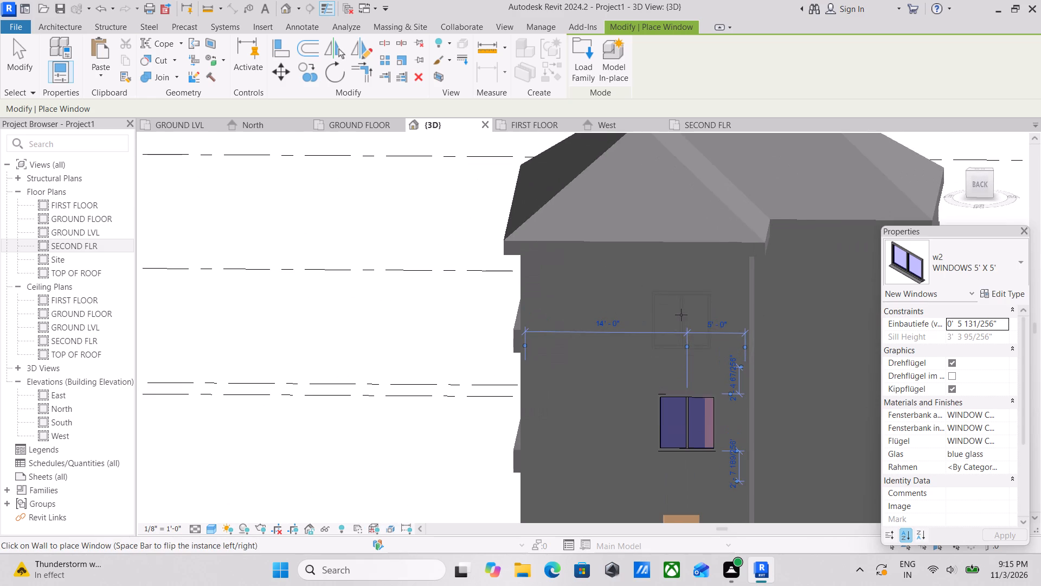
left_click(684, 307)
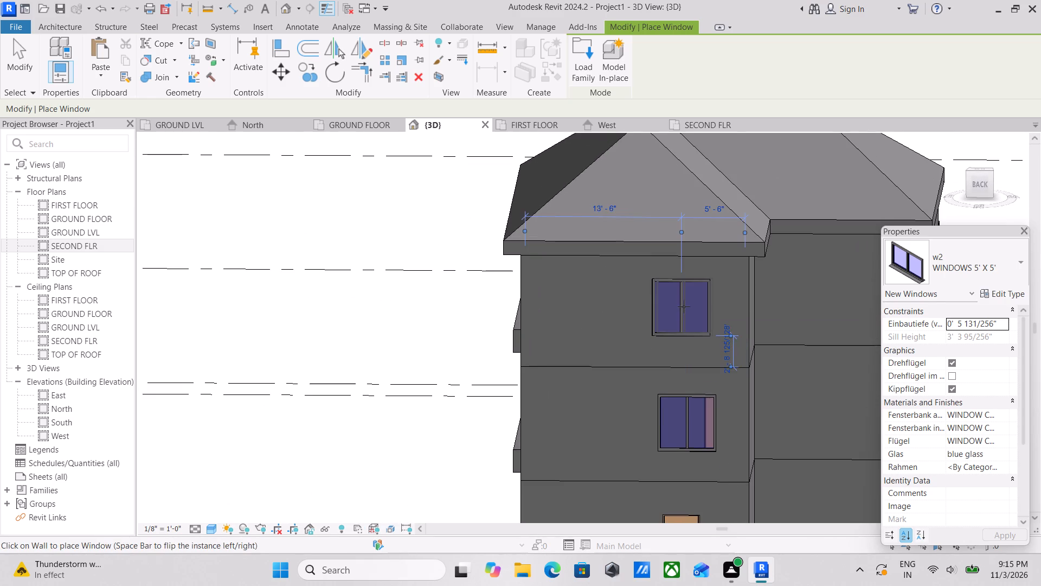
key("Escape")
scroll(711, 340, "up", 2)
key("Escape")
Set the sill height of the back wall's second-floor window to 3'.
left_click(704, 332)
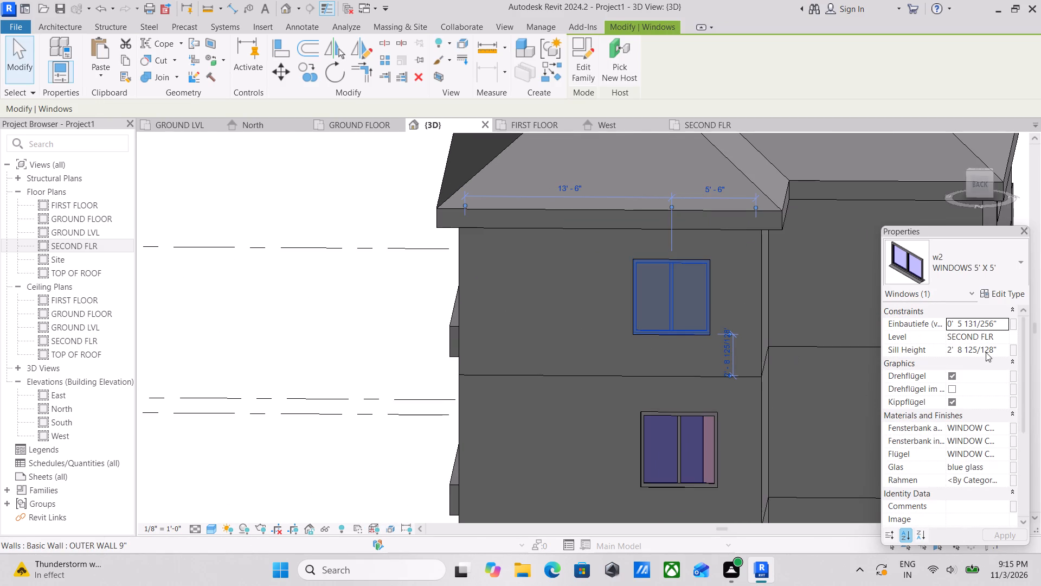
left_click(1000, 349)
left_click_drag(1003, 351, 862, 352)
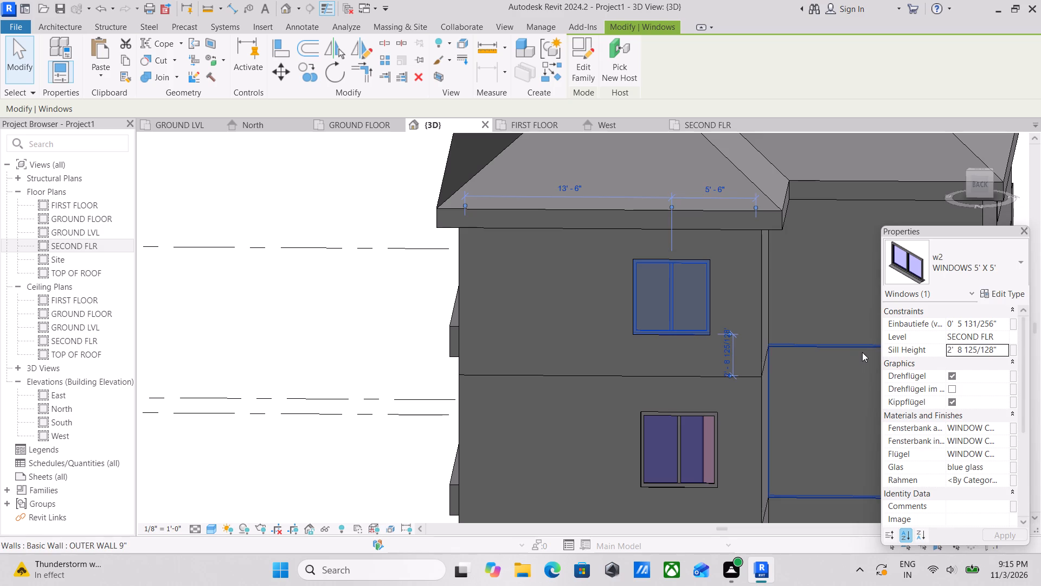
left_click(999, 351)
left_click_drag(999, 351, 940, 341)
key("3")
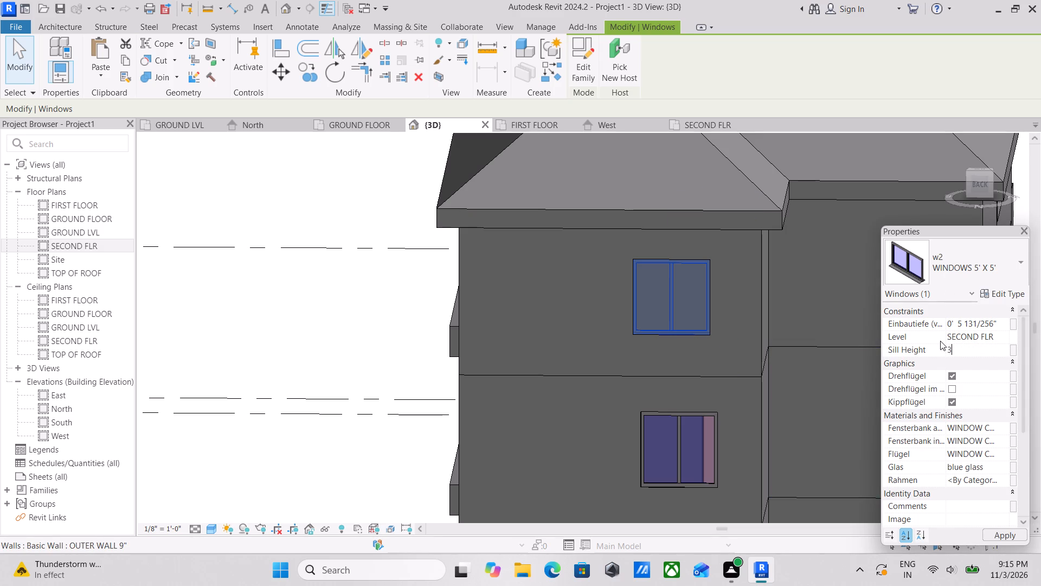
key("apostrophe")
key("Return")
scroll(862, 376, "down", 2)
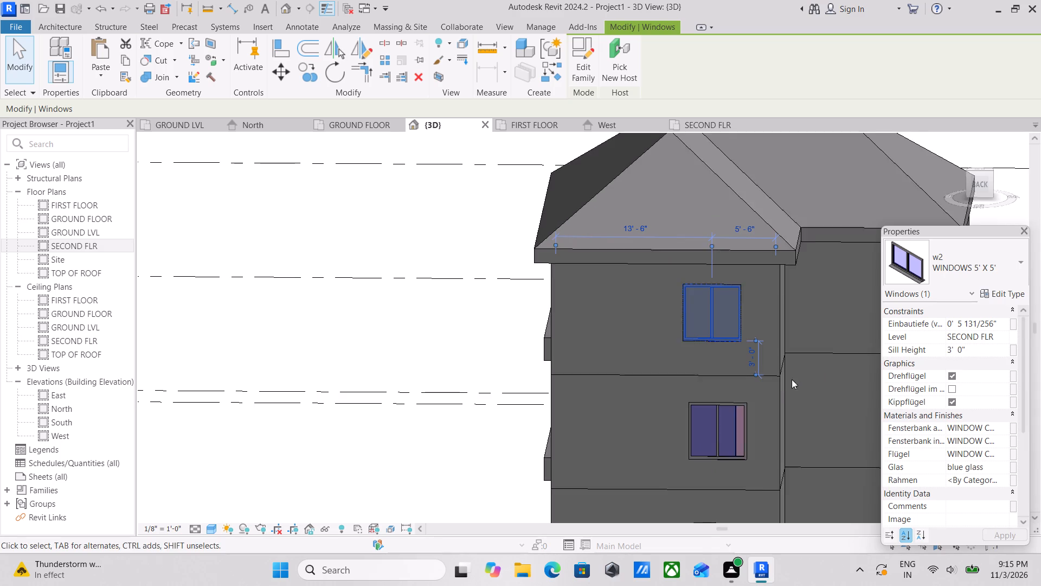
middle_click_drag(782, 378, 768, 292)
key("Escape")
Set the sill height of the back wall's first-floor window to 3'.
left_click(723, 371)
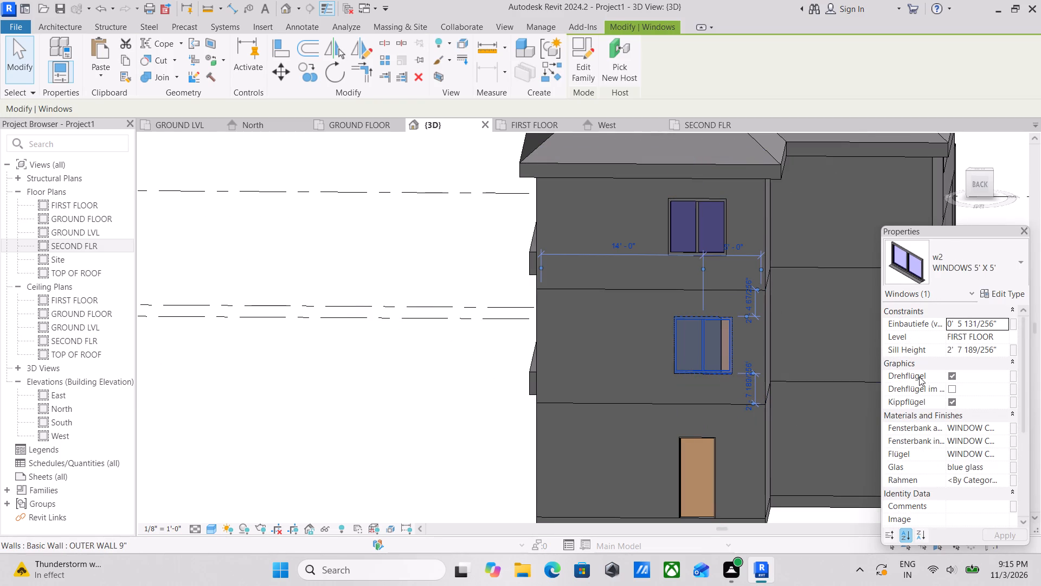
left_click(996, 352)
left_click_drag(999, 349, 993, 349)
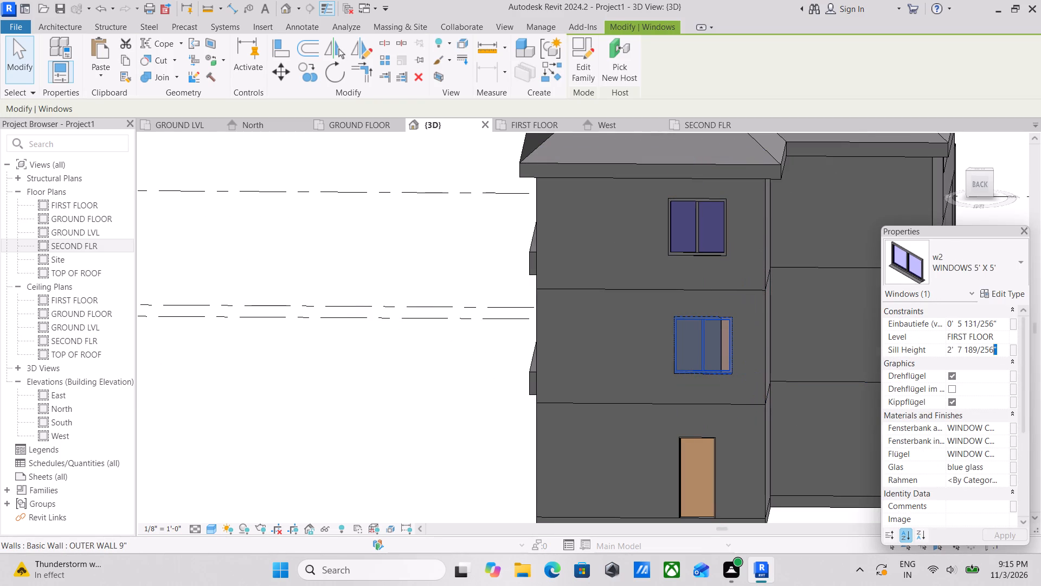
left_click_drag(993, 349, 948, 355)
type("3'")
key("Return")
scroll(927, 373, "down", 2)
middle_click_drag(718, 389, 721, 332)
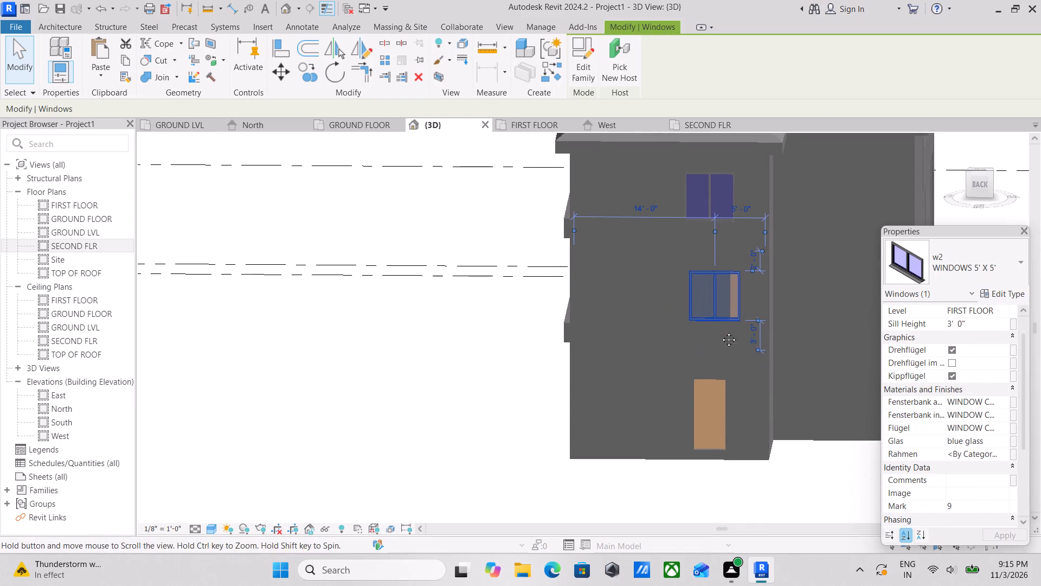
middle_click_drag(721, 332, 721, 330)
key("Escape")
Examine the house's back facade and the adjoining left facade.
scroll(722, 339, "down", 2)
middle_click_drag(718, 335, 717, 388)
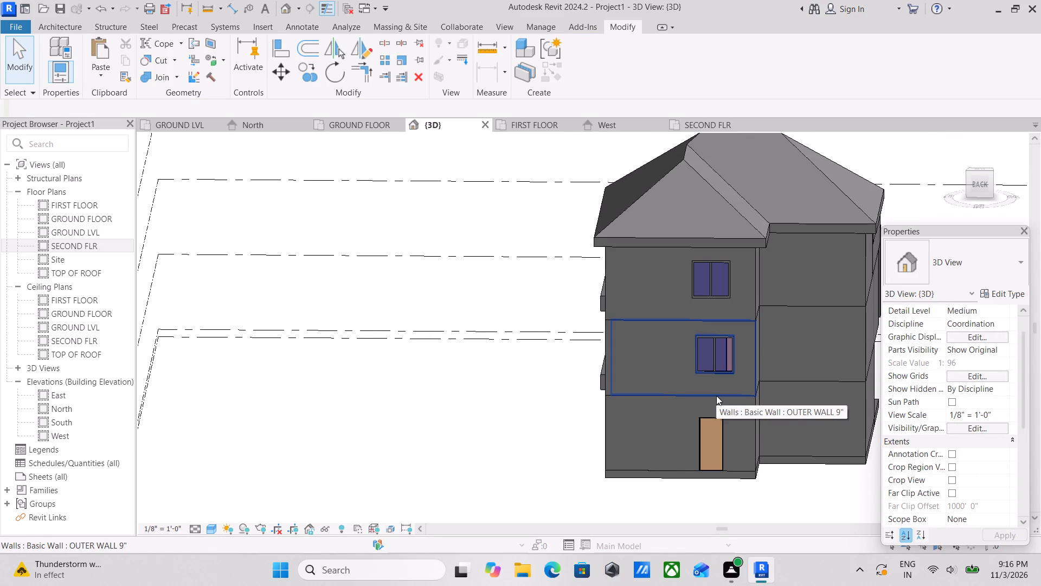
scroll(718, 393, "down", 2)
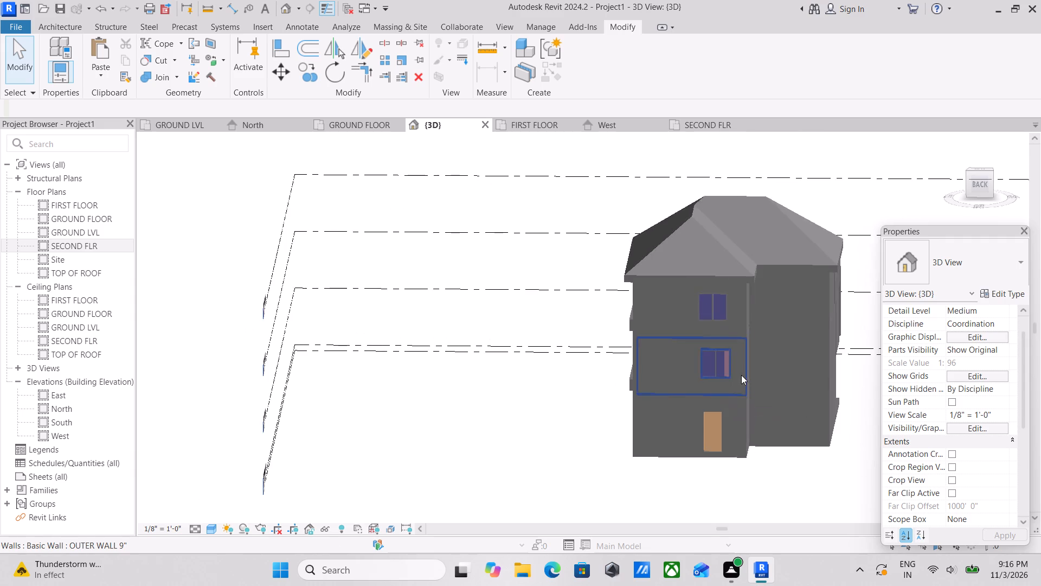
middle_click_drag(741, 375, 634, 409, "shift")
middle_click_drag(711, 379, 617, 375)
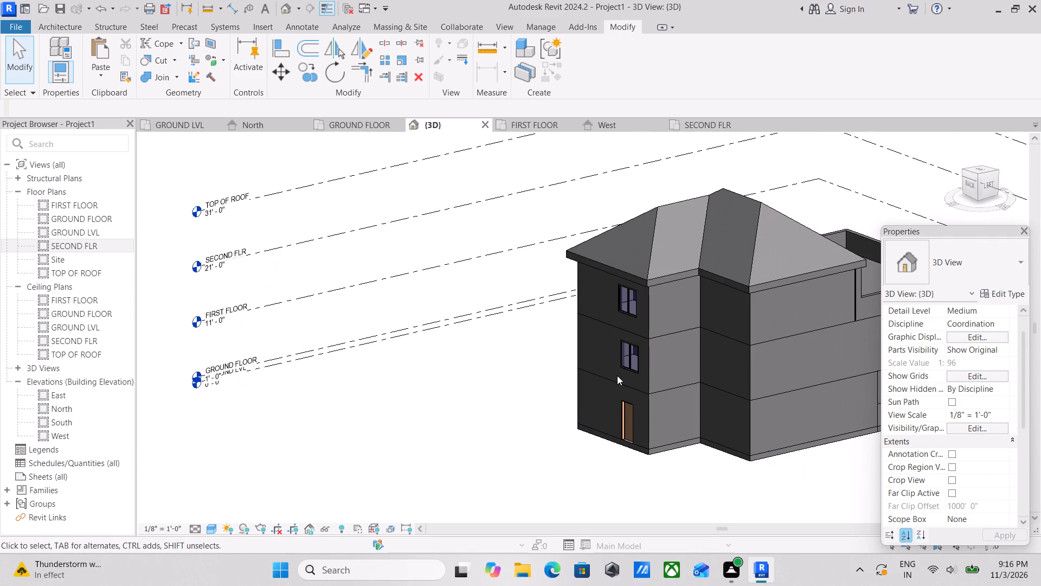
scroll(843, 317, "down", 2)
middle_click_drag(819, 322, 775, 339)
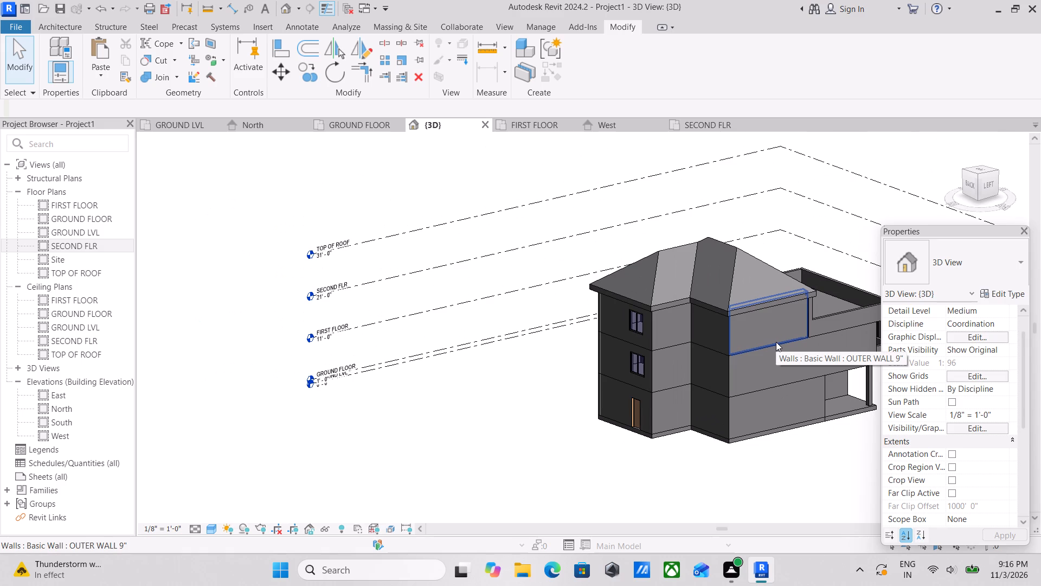
scroll(779, 345, "up", 1)
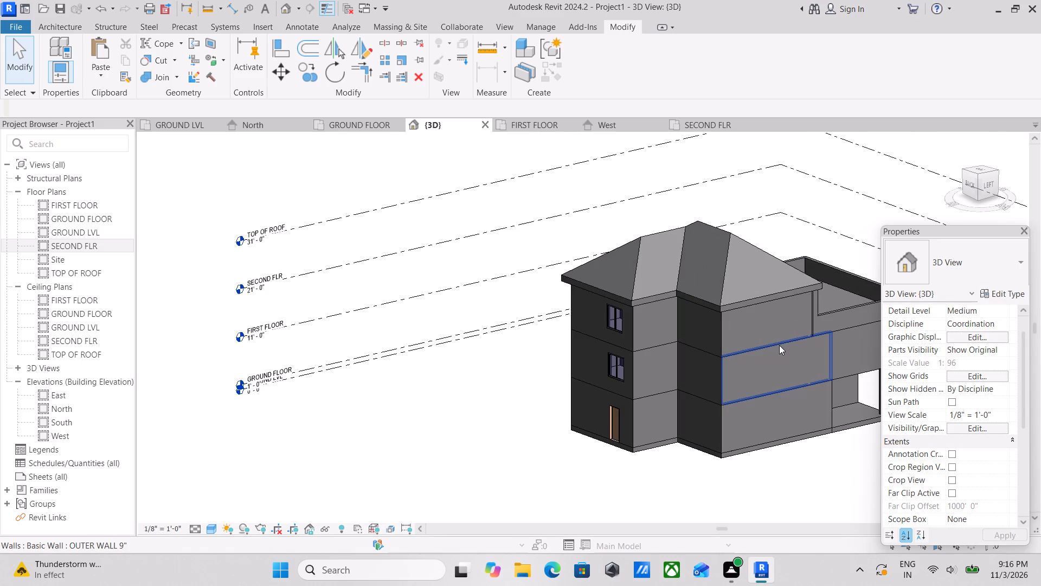
Place a Fixed 24" x 24" window in the left facade's second-floor wall, 4'-0" from its rear corner, with a sill about 7'-4" high.
left_click(992, 181)
scroll(742, 309, "up", 3)
scroll(589, 413, "up", 3)
middle_click_drag(520, 359, 526, 366)
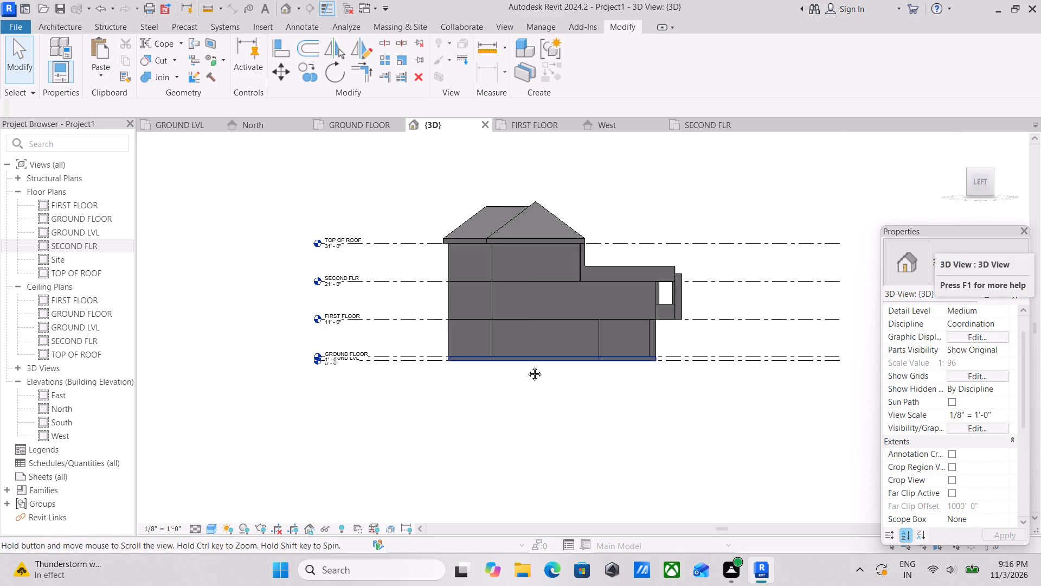
middle_click_drag(526, 366, 614, 461)
scroll(563, 409, "up", 1)
scroll(609, 460, "up", 3)
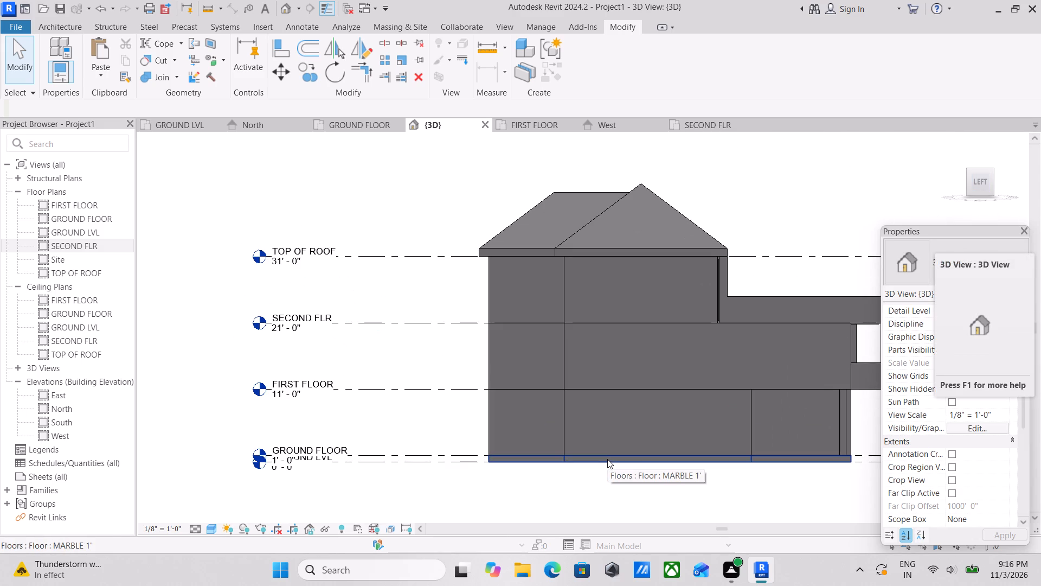
scroll(558, 458, "up", 1)
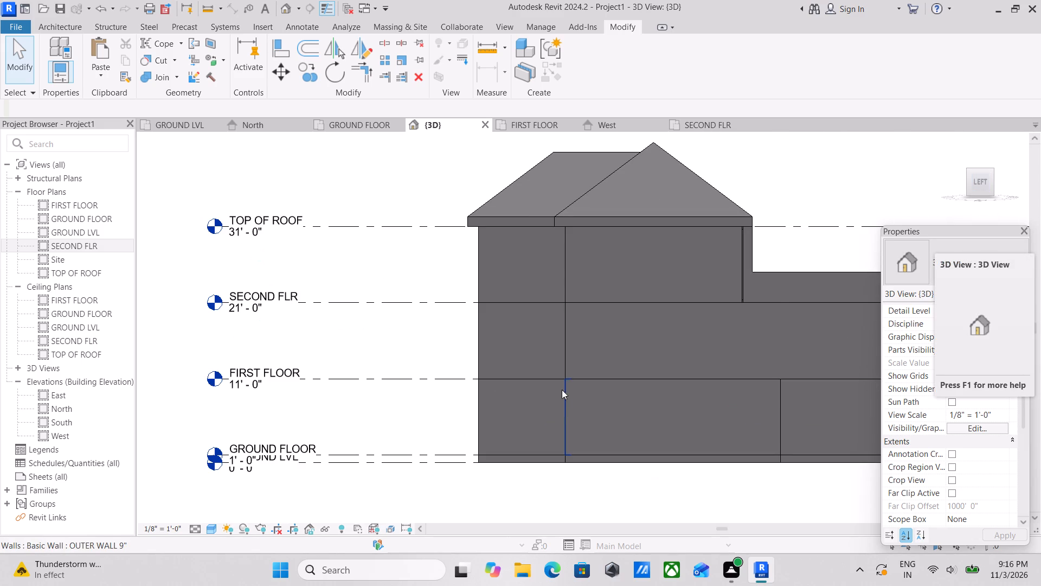
middle_click_drag(595, 399, 610, 422)
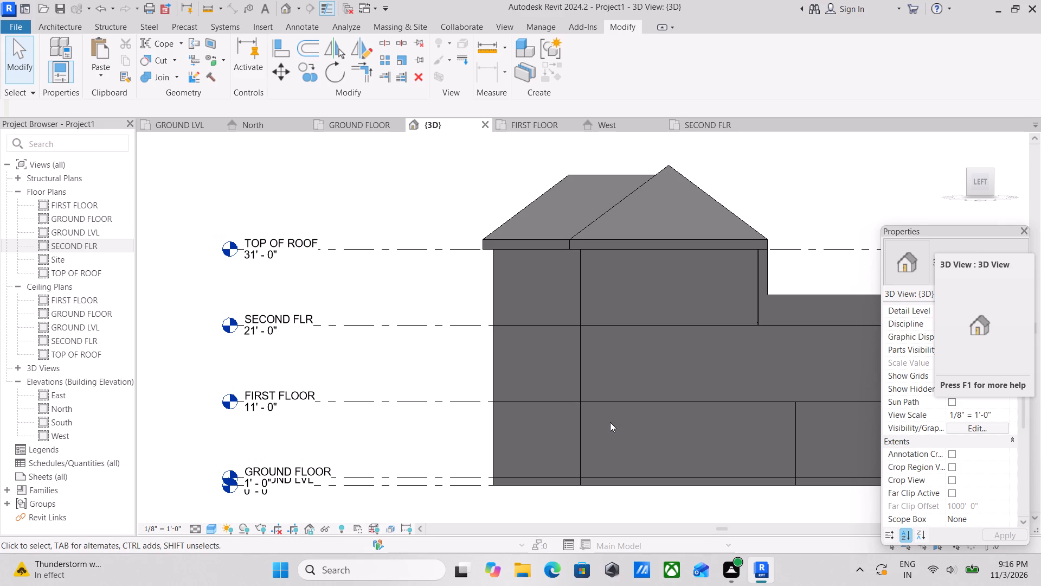
type("wn")
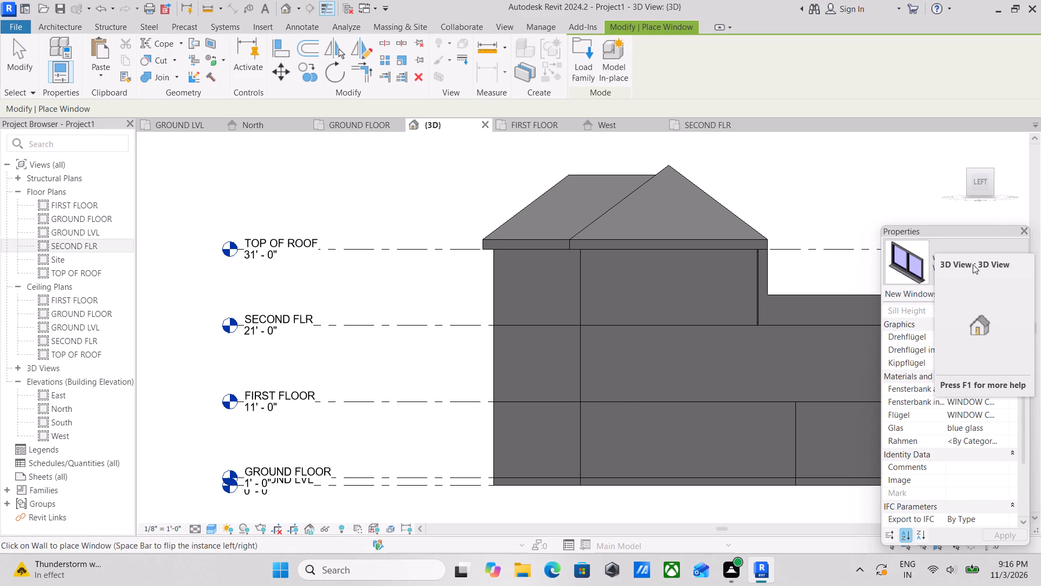
left_click(991, 252)
scroll(926, 358, "up", 4)
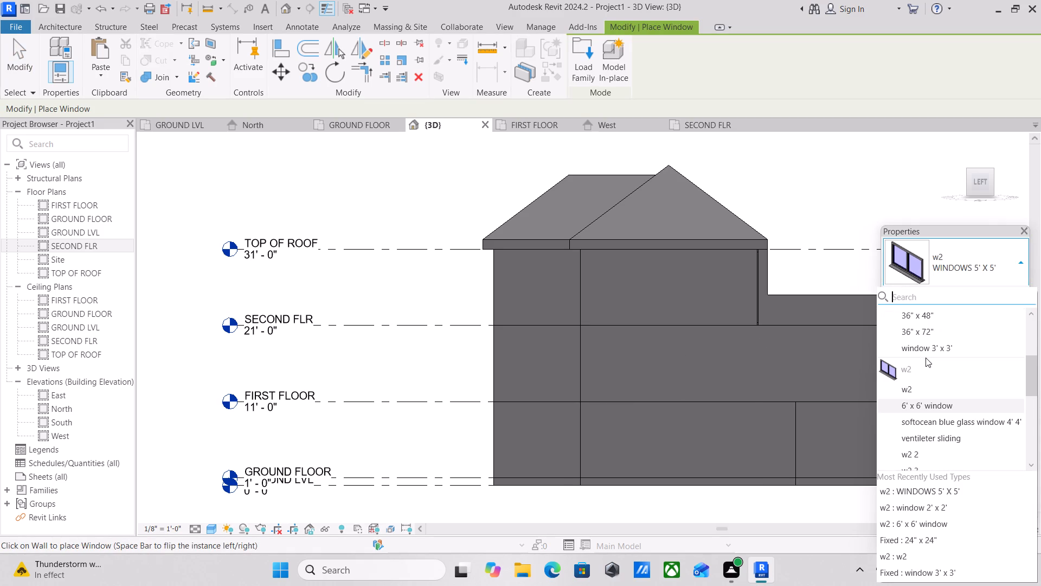
scroll(926, 358, "up", 6)
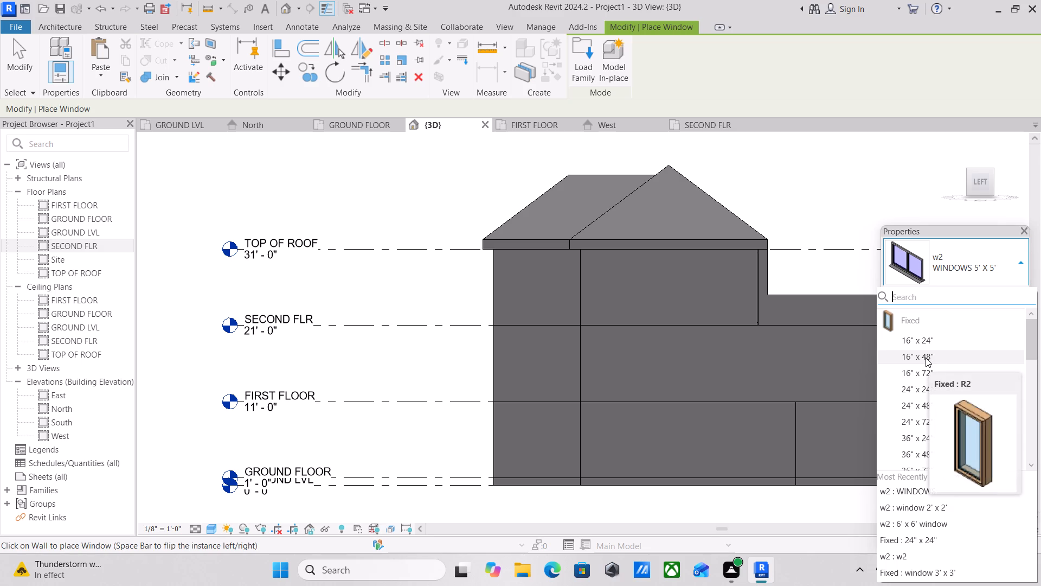
left_click(915, 386)
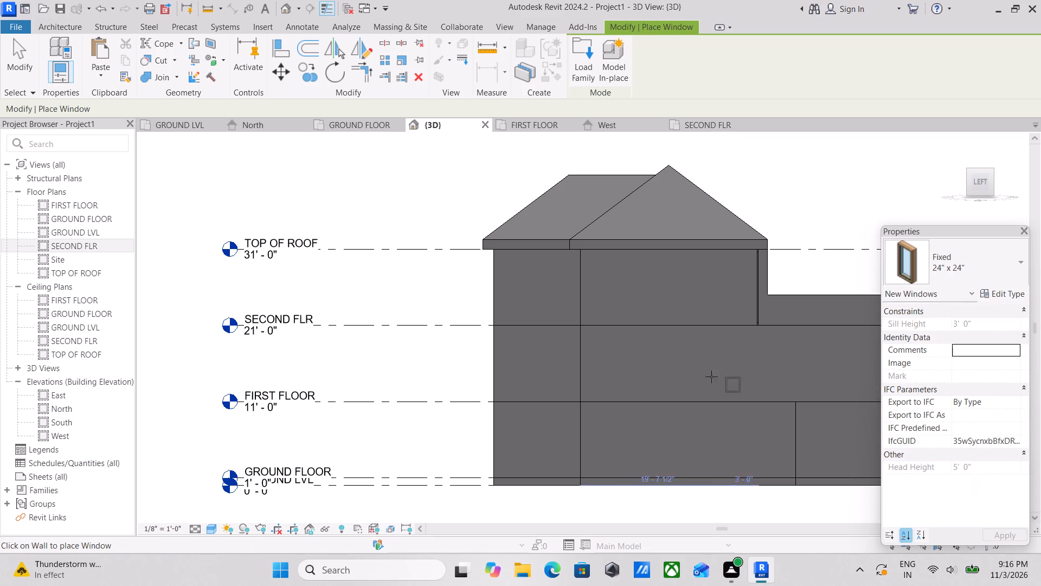
scroll(622, 339, "up", 3)
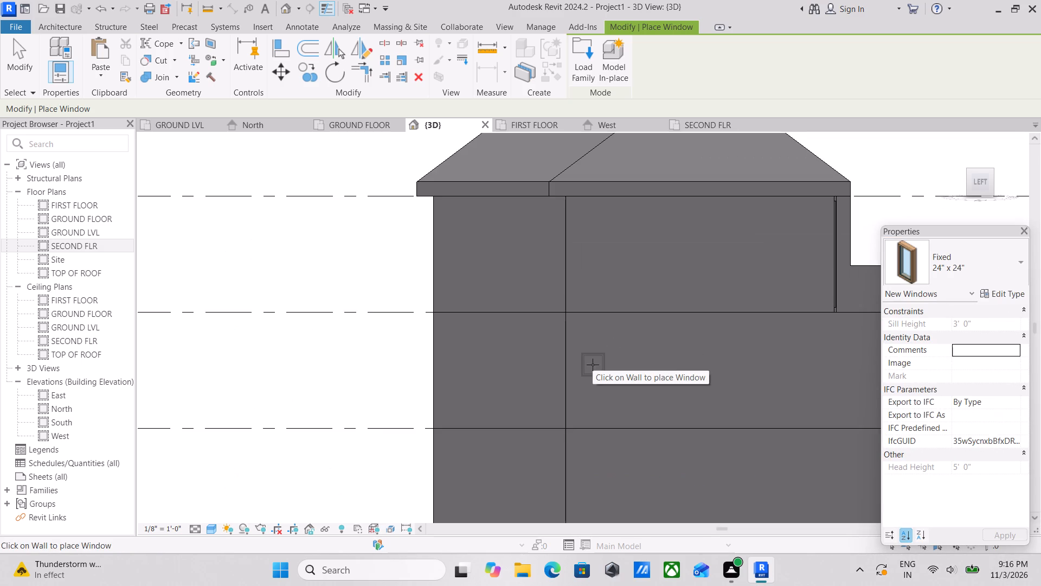
scroll(633, 256, "down", 2)
middle_click_drag(634, 252, 621, 276)
scroll(612, 263, "up", 2)
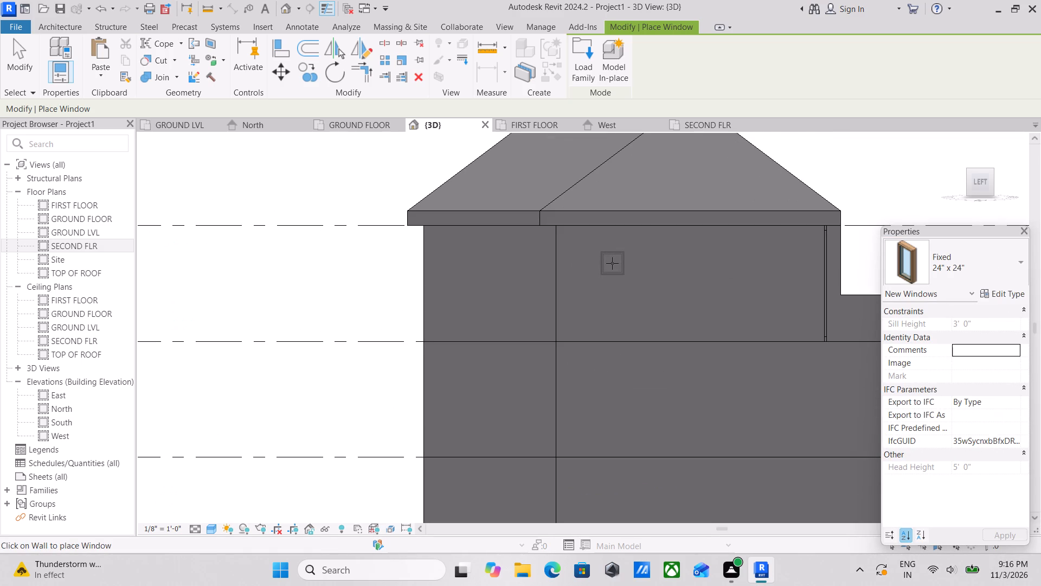
scroll(612, 263, "up", 2)
scroll(597, 241, "down", 2)
middle_click_drag(597, 244, 605, 263)
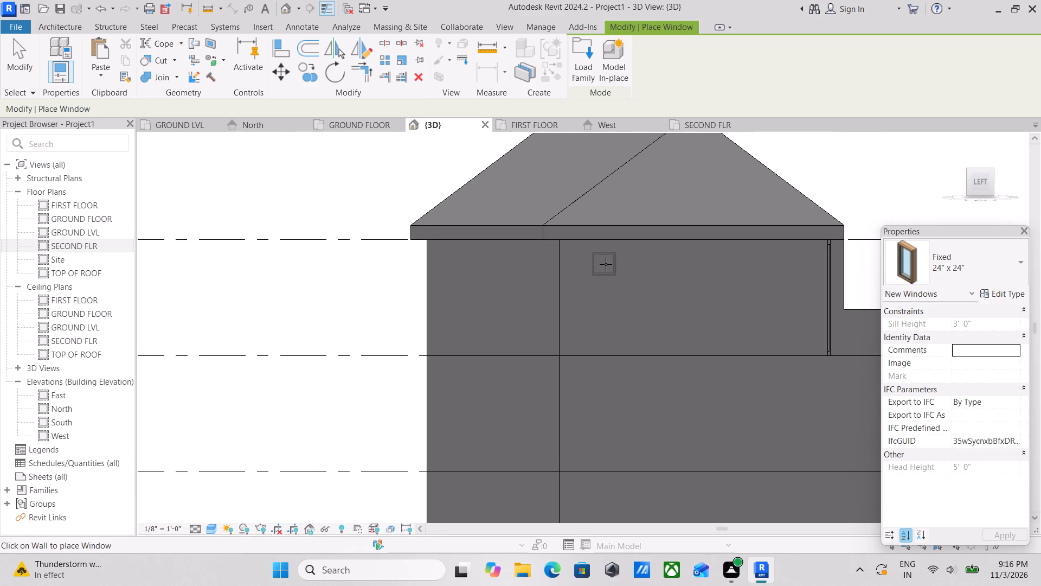
left_click(609, 259)
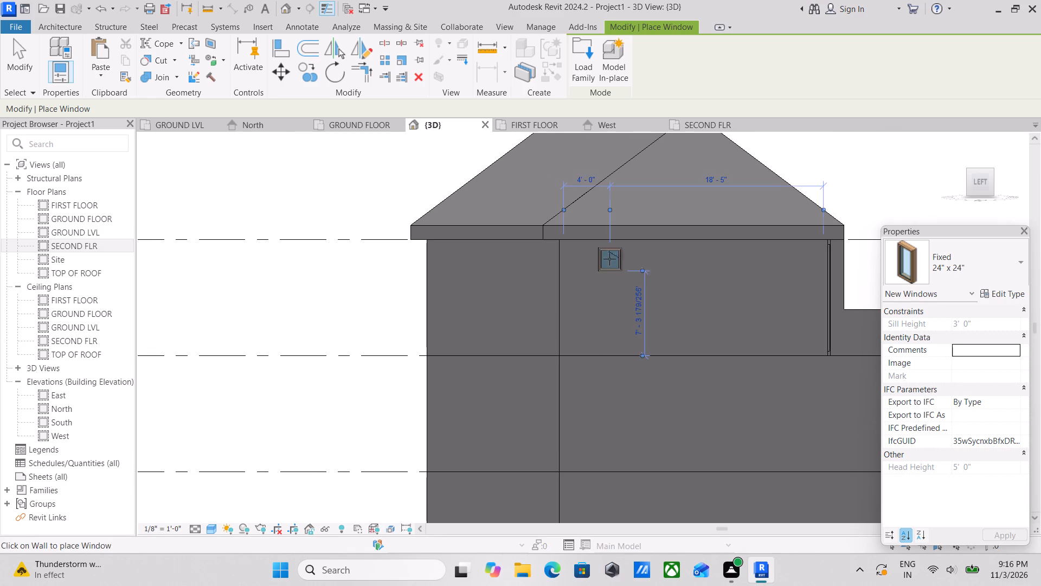
scroll(624, 312, "down", 1)
middle_click_drag(620, 309, 624, 235)
scroll(622, 279, "up", 1)
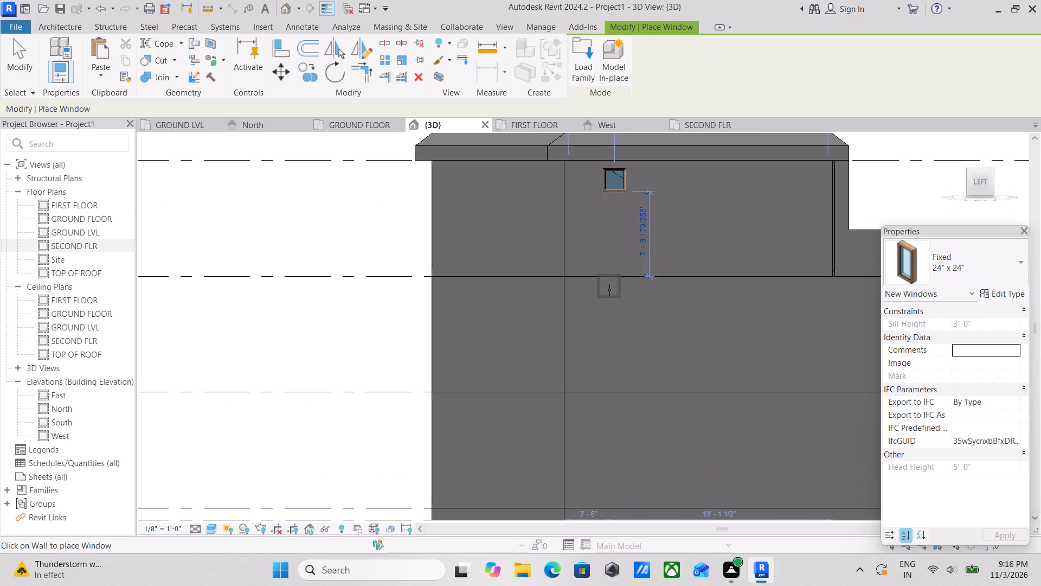
key("Escape")
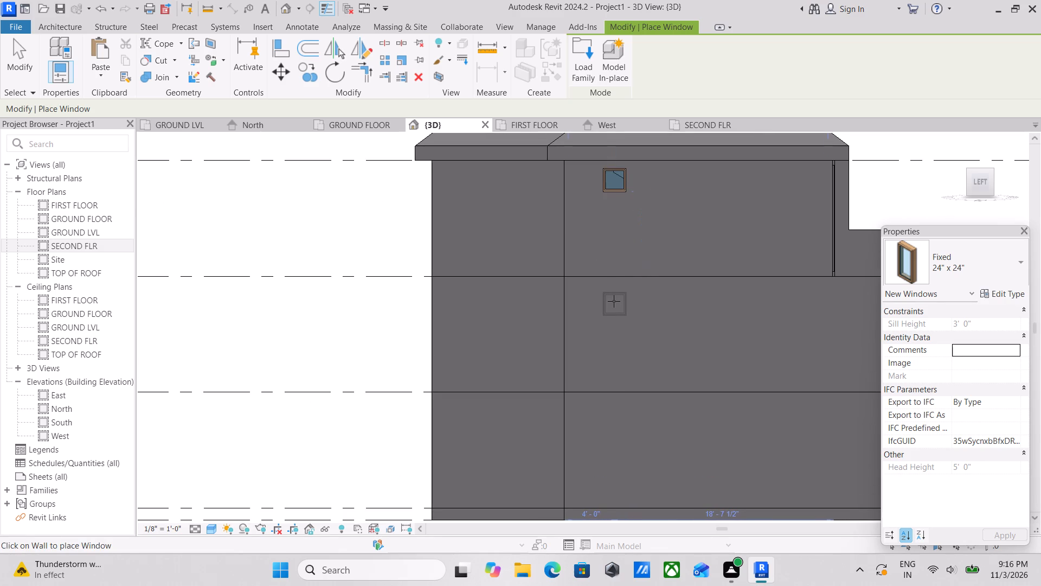
key("Escape")
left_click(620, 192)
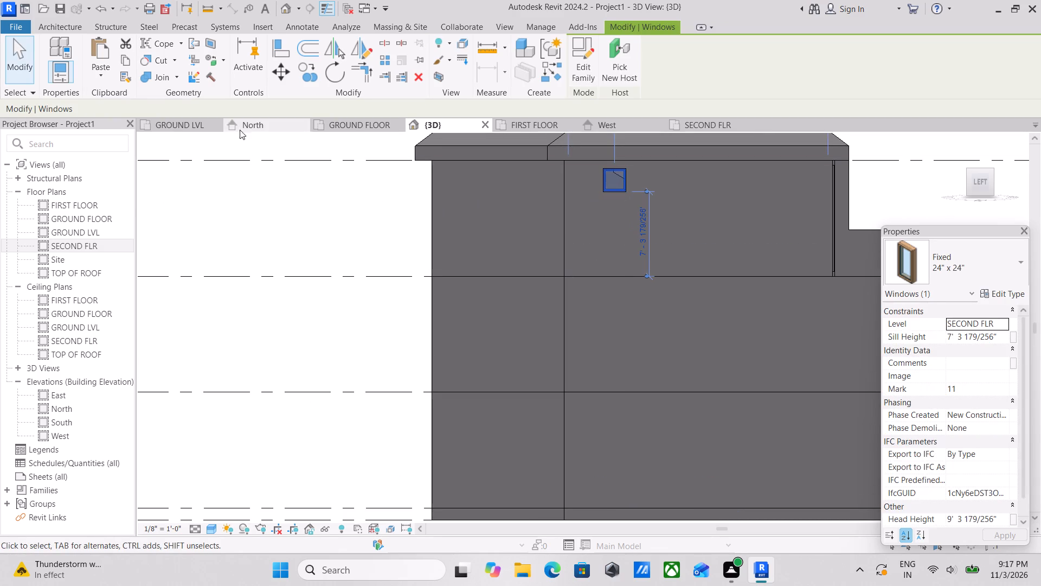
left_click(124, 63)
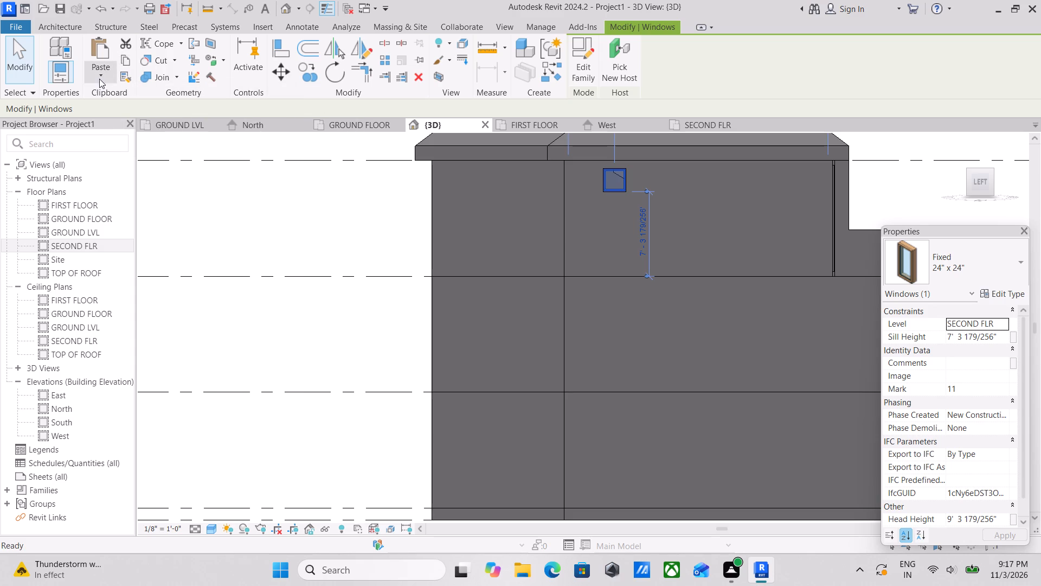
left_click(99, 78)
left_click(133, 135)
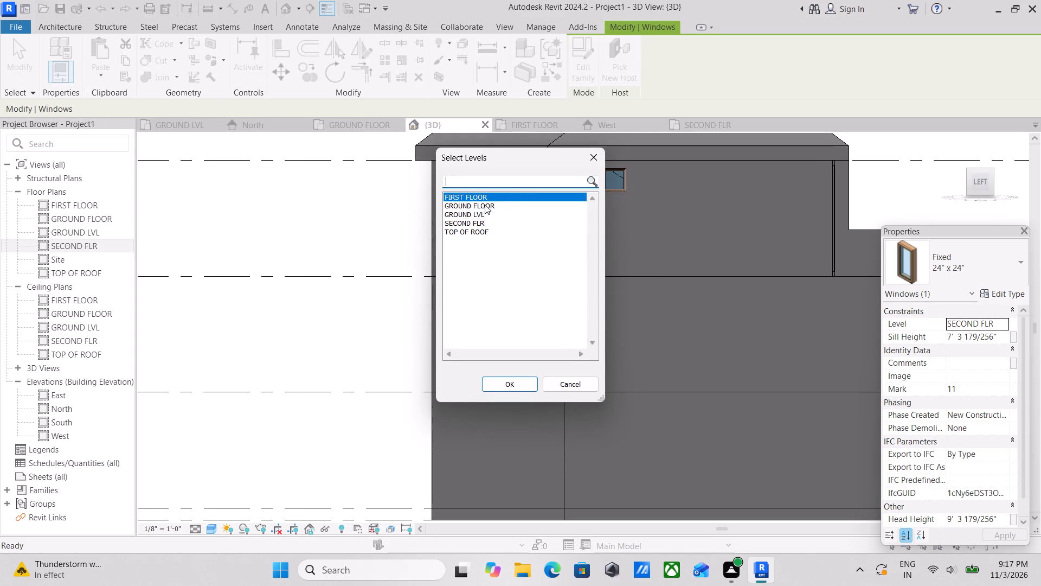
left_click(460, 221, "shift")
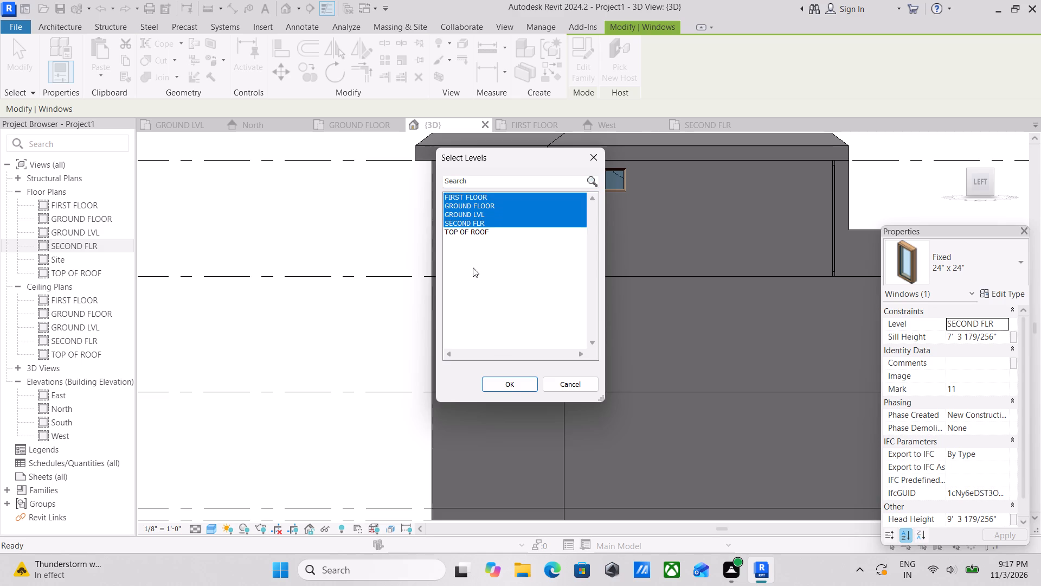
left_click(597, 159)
Copy the left facade's second-floor 24" x 24" window and paste it aligned to the FIRST FLOOR and SECOND FLR levels.
left_click(607, 189)
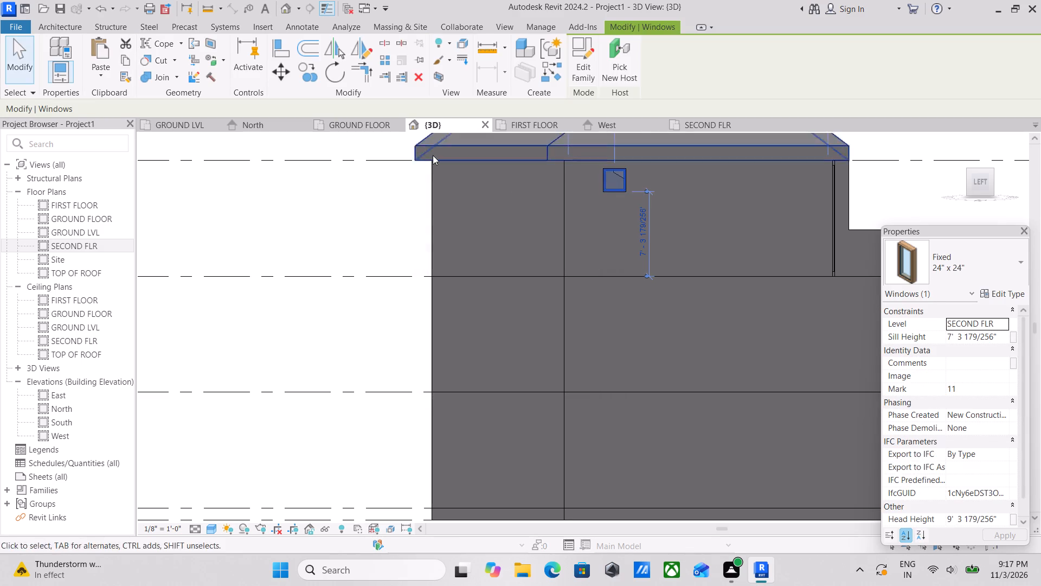
left_click(124, 58)
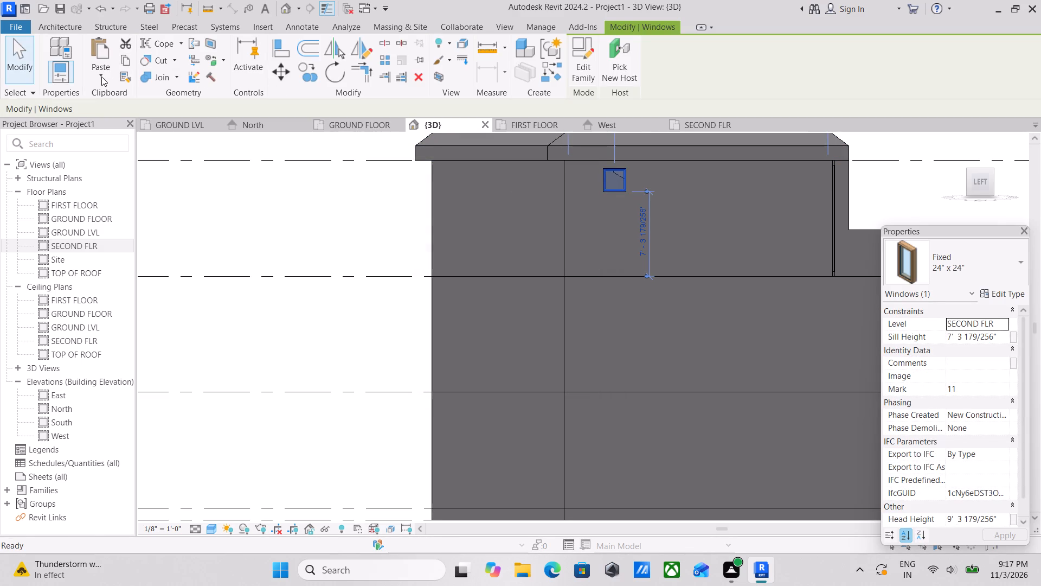
left_click(100, 78)
left_click(142, 133)
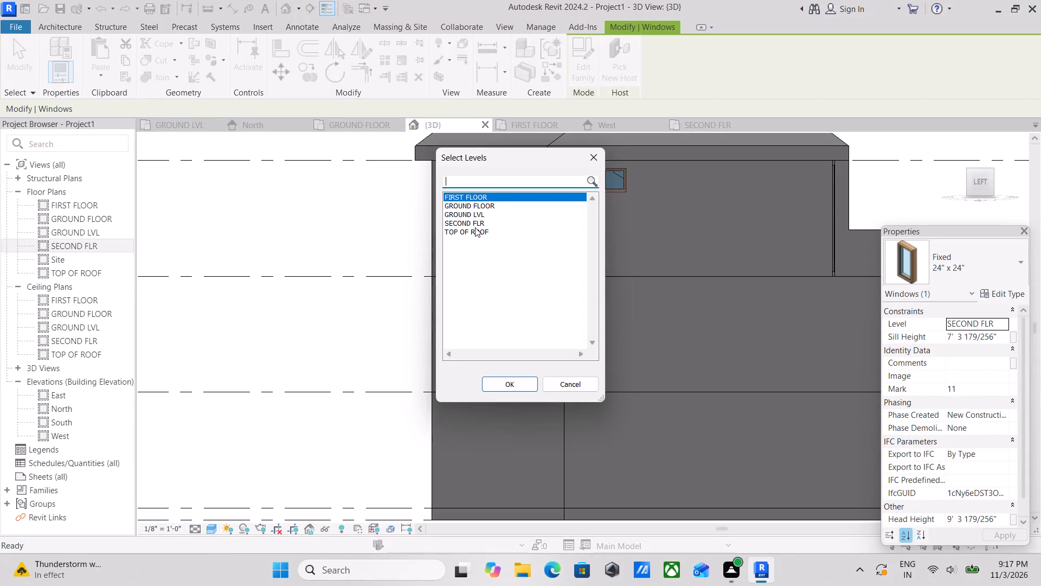
left_click(475, 224, "ctrl")
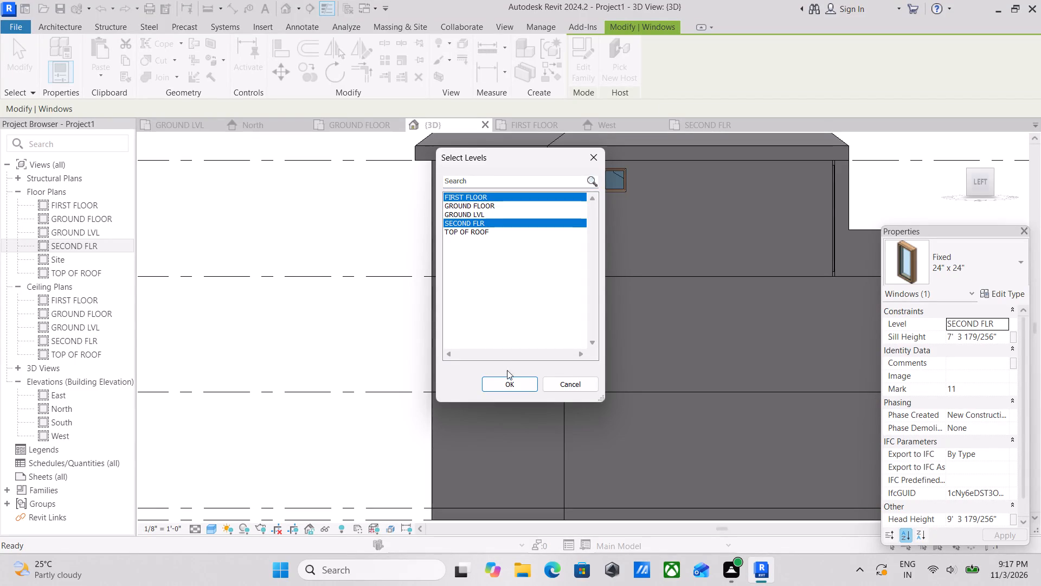
left_click(510, 380)
Delete the duplicate pasted window instance that does not cut the left facade's wall.
scroll(676, 304, "down", 1)
middle_click_drag(671, 294, 647, 234)
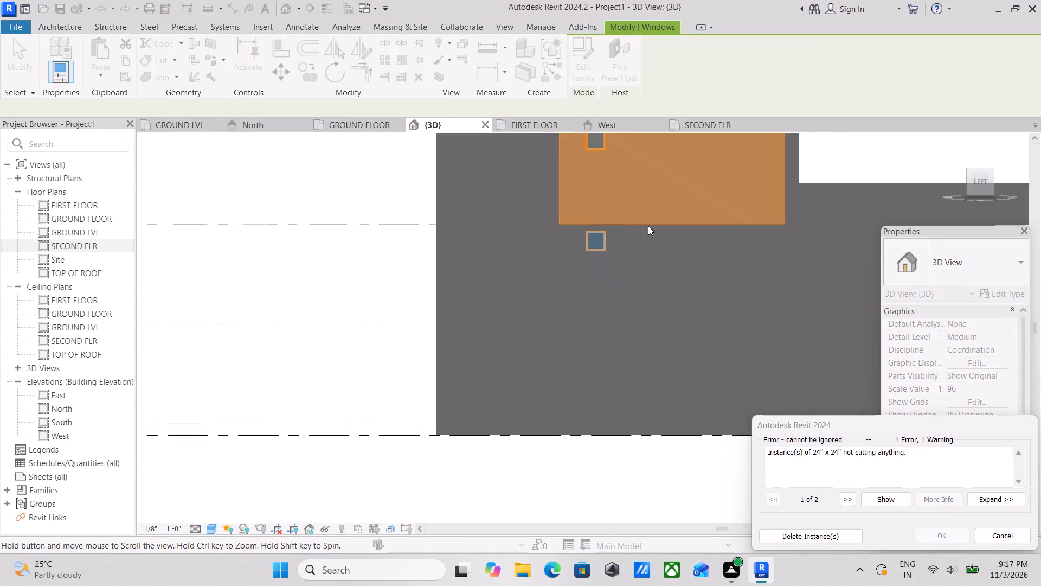
scroll(652, 238, "down", 3)
key("Escape")
scroll(642, 220, "up", 1)
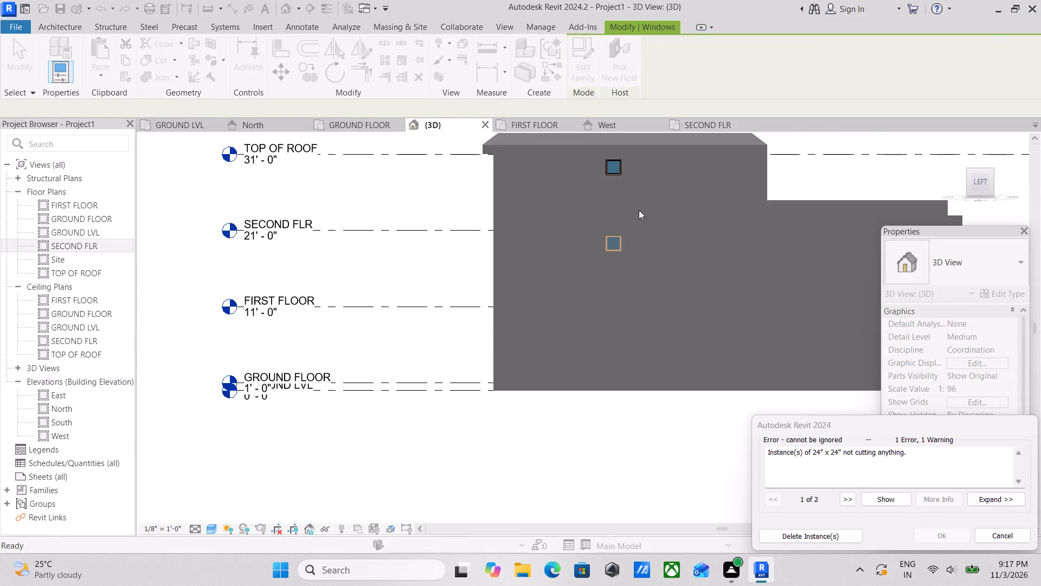
key("Escape")
scroll(616, 177, "up", 2)
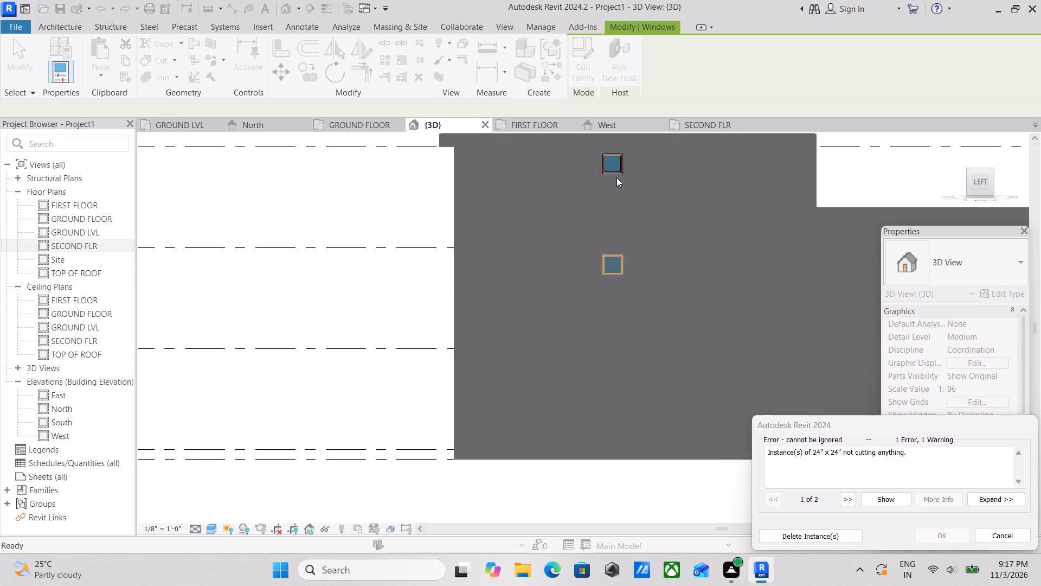
scroll(616, 177, "up", 1)
left_click(615, 174)
left_click(614, 173)
left_click(612, 170)
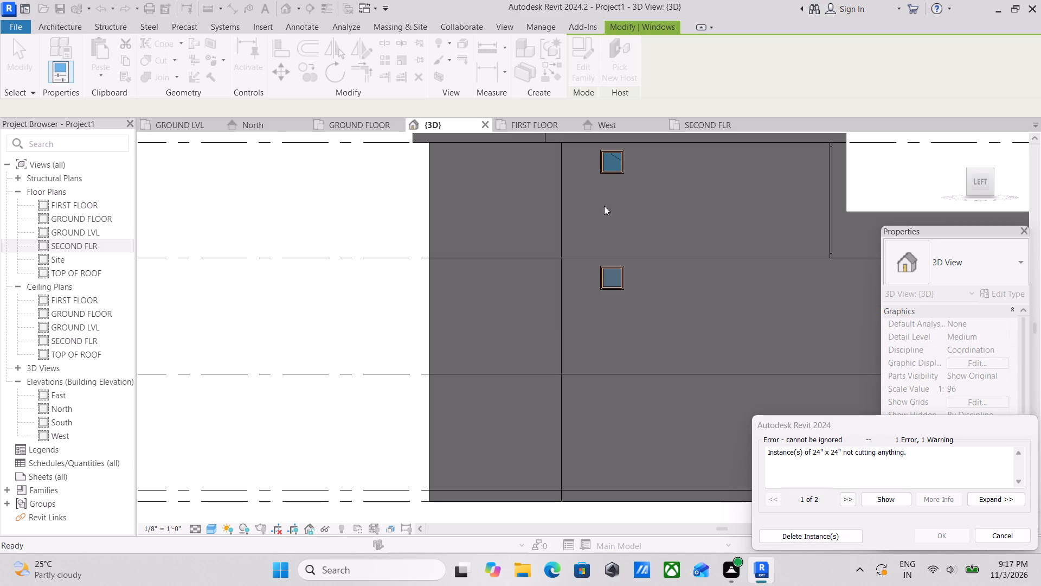
left_click(606, 267)
key("Escape")
left_click(815, 532)
Copy the left facade's first-floor 24" x 24" window and paste it aligned to the GROUND FLOOR level.
middle_click_drag(637, 220, 628, 262)
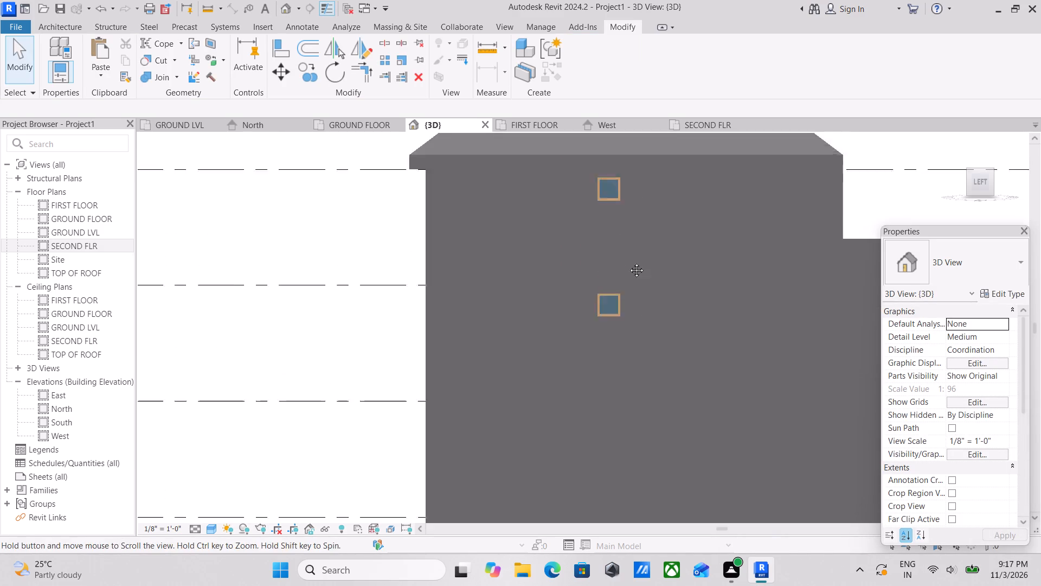
middle_click_drag(628, 262, 625, 264)
scroll(623, 264, "up", 1)
left_click(595, 214)
scroll(596, 221, "down", 1)
middle_click_drag(596, 221, 587, 220)
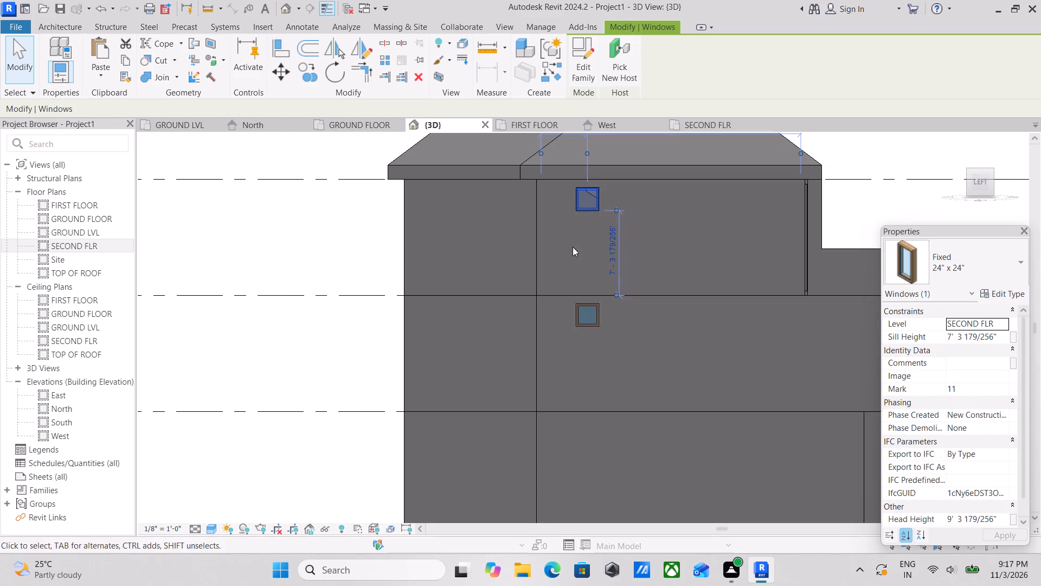
scroll(590, 308, "down", 1)
middle_click_drag(592, 310, 592, 261)
key("Escape")
left_click(597, 278)
scroll(597, 278, "down", 2)
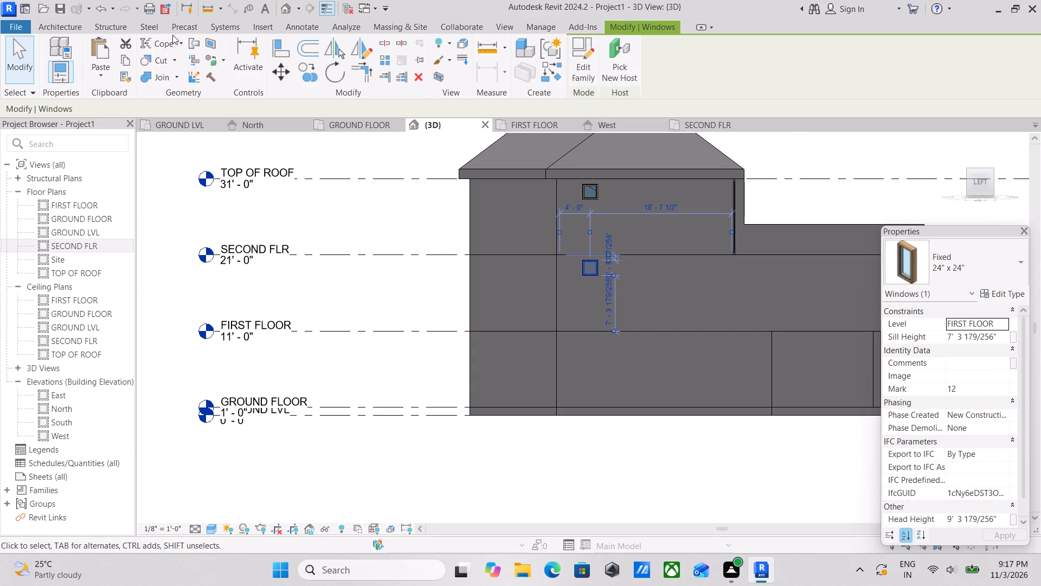
left_click(123, 57)
left_click(109, 69)
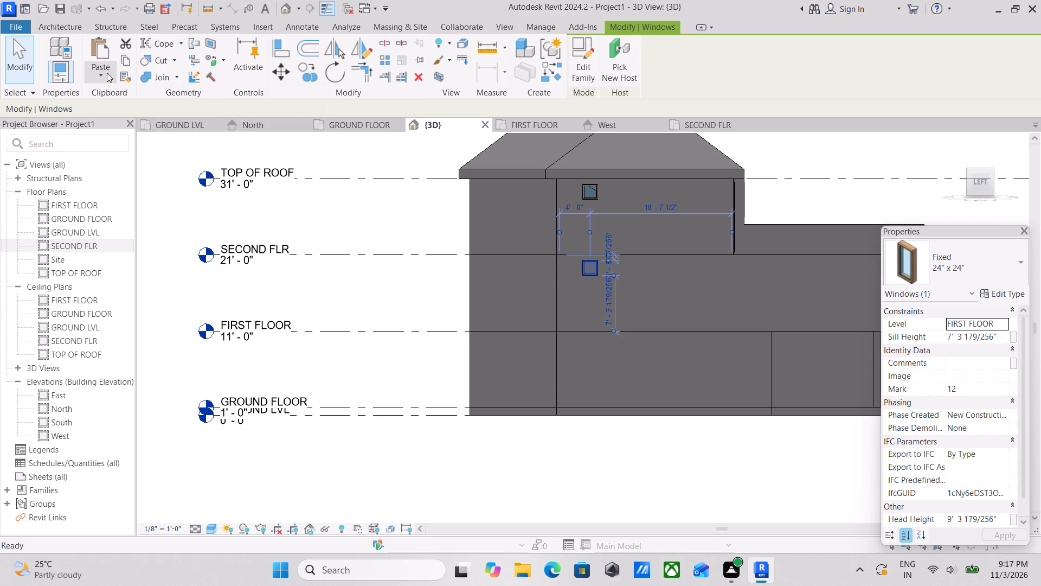
left_click(183, 120)
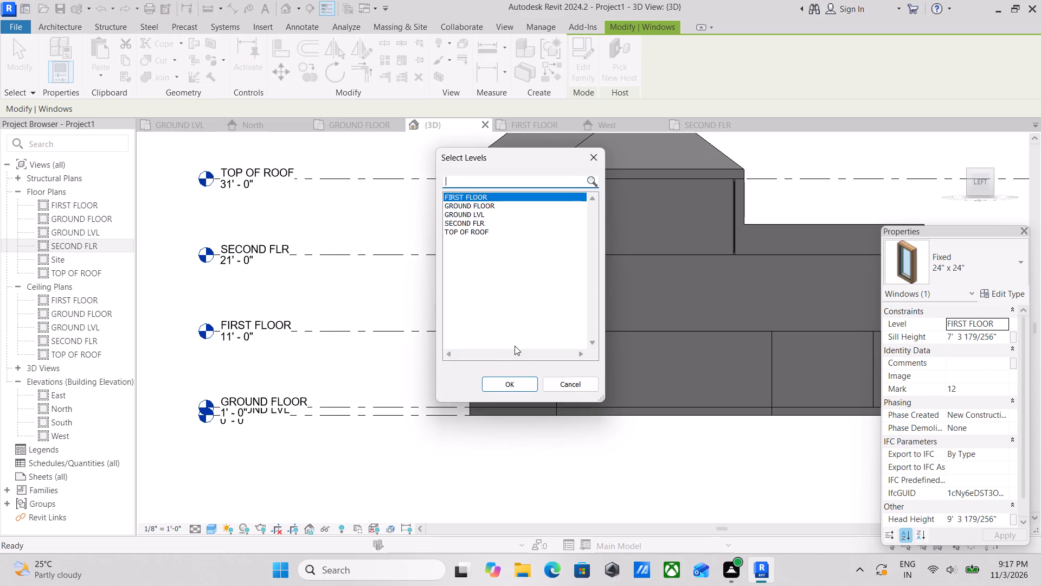
left_click(483, 205)
left_click(518, 388)
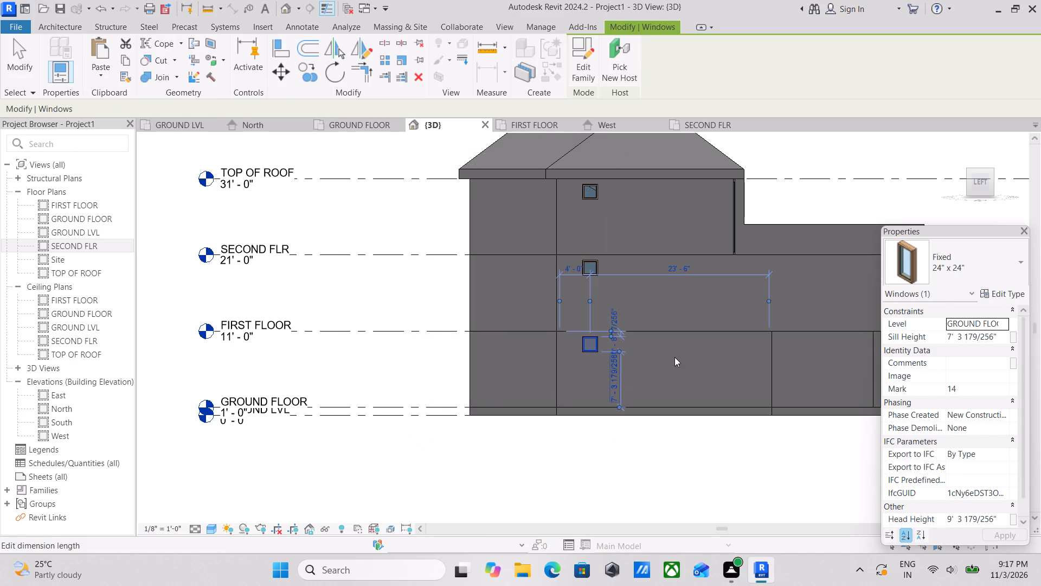
scroll(674, 353, "down", 2)
middle_click_drag(669, 353, 626, 412)
key("Escape")
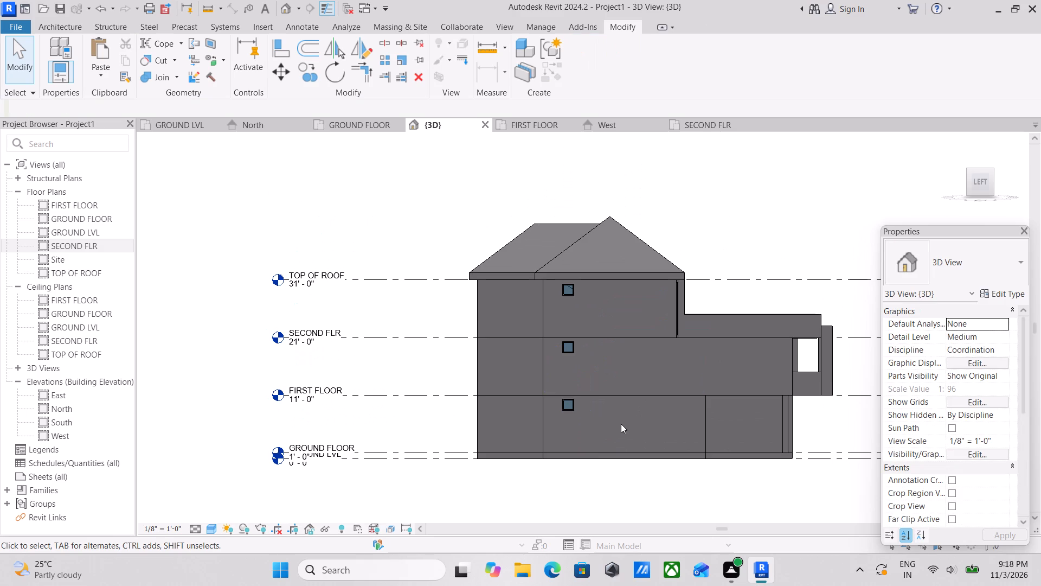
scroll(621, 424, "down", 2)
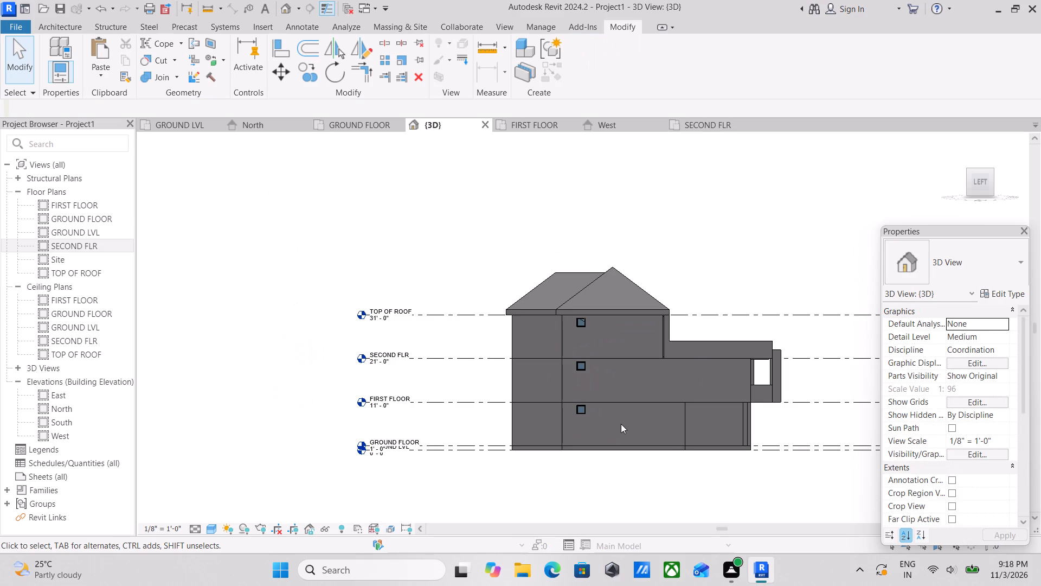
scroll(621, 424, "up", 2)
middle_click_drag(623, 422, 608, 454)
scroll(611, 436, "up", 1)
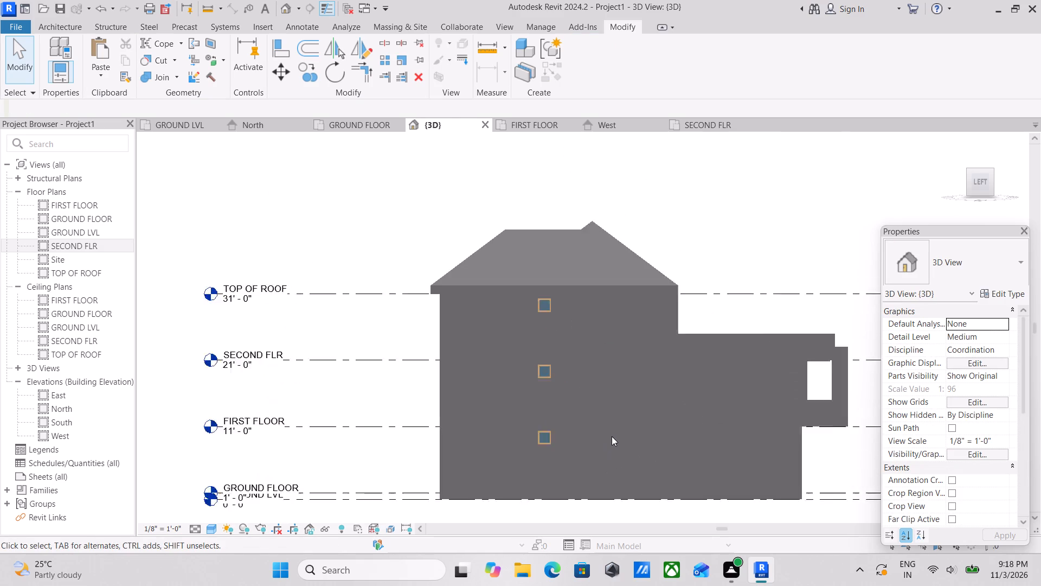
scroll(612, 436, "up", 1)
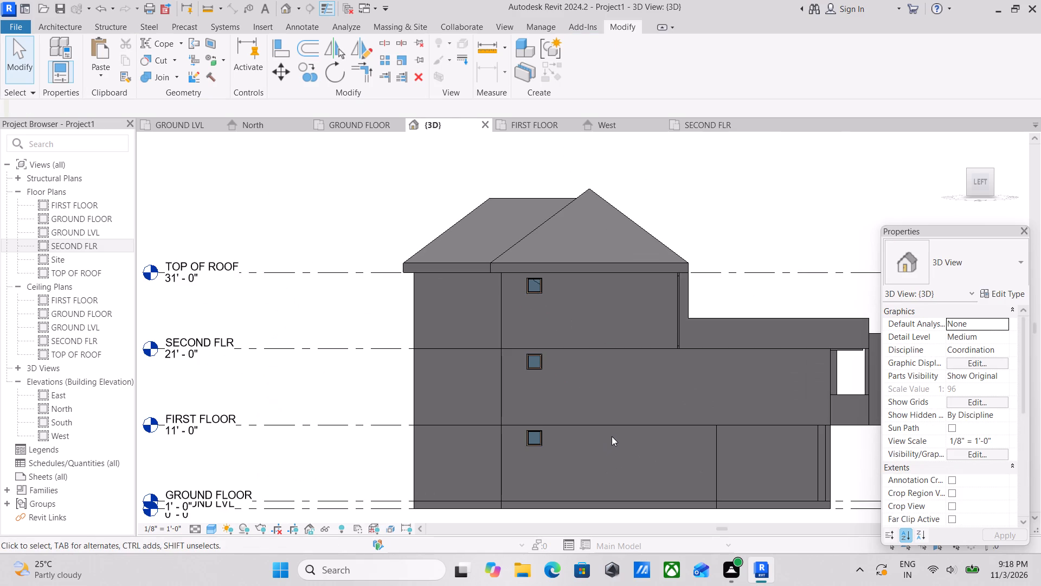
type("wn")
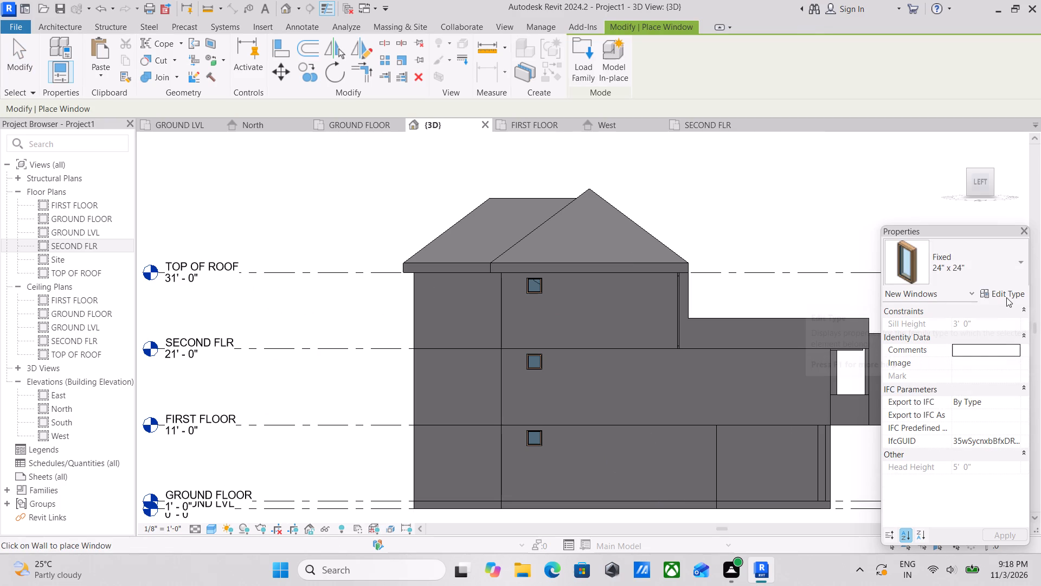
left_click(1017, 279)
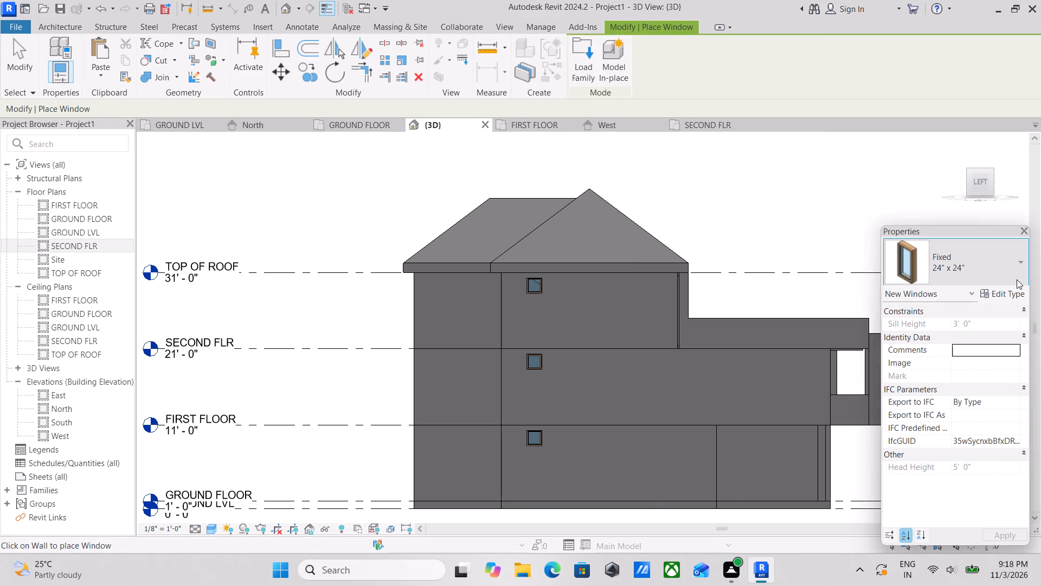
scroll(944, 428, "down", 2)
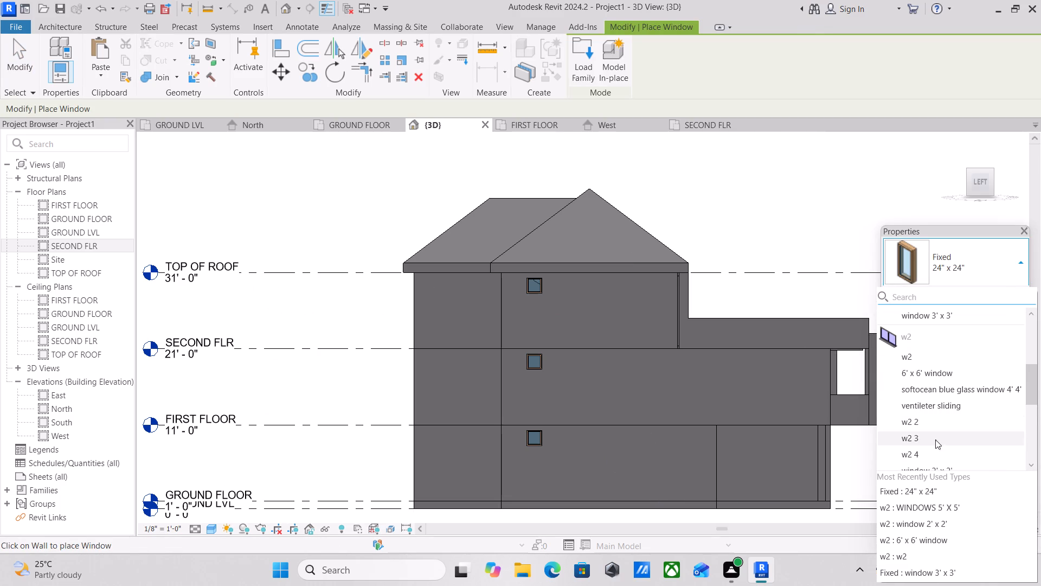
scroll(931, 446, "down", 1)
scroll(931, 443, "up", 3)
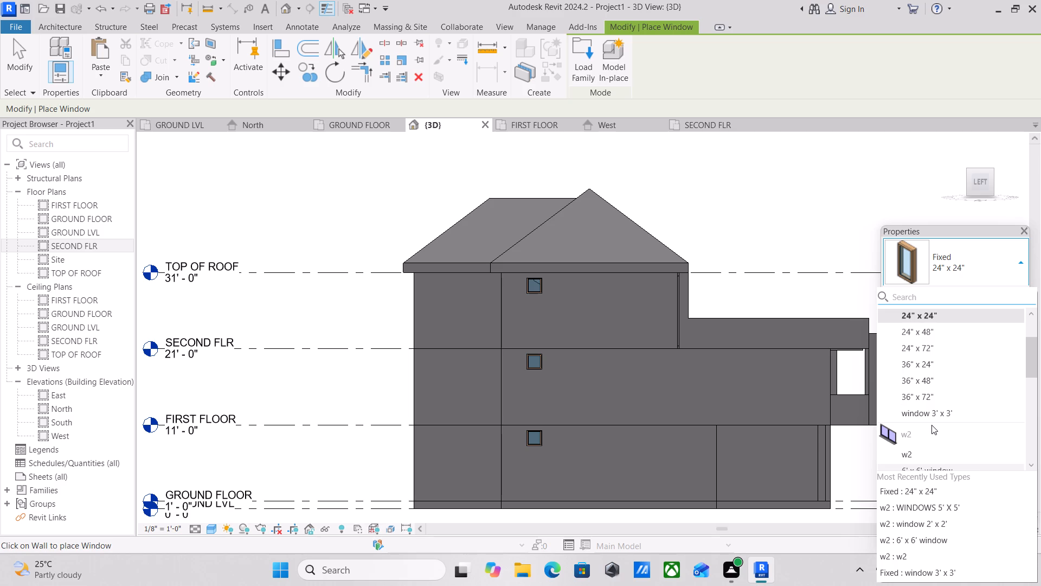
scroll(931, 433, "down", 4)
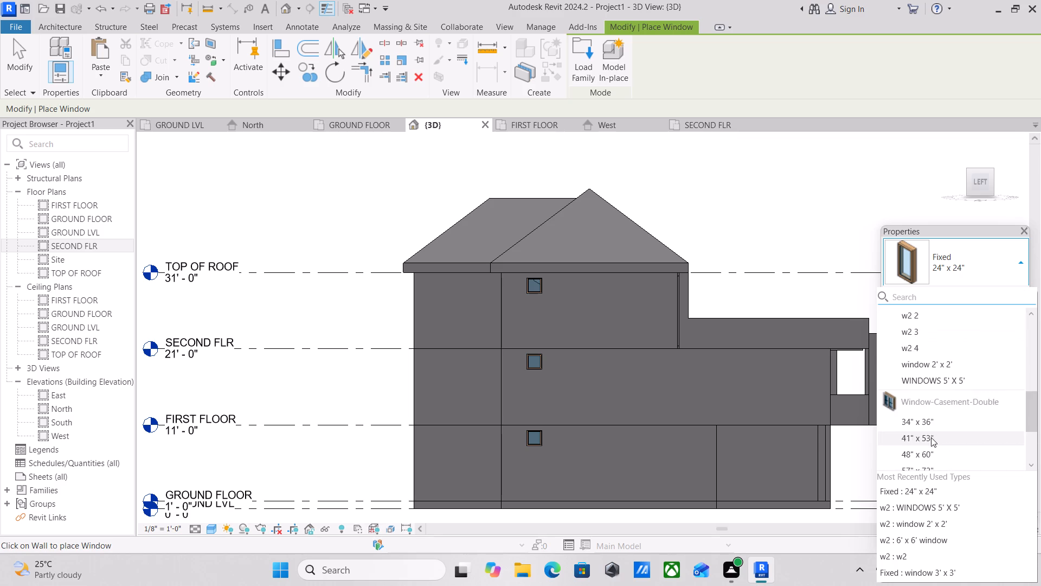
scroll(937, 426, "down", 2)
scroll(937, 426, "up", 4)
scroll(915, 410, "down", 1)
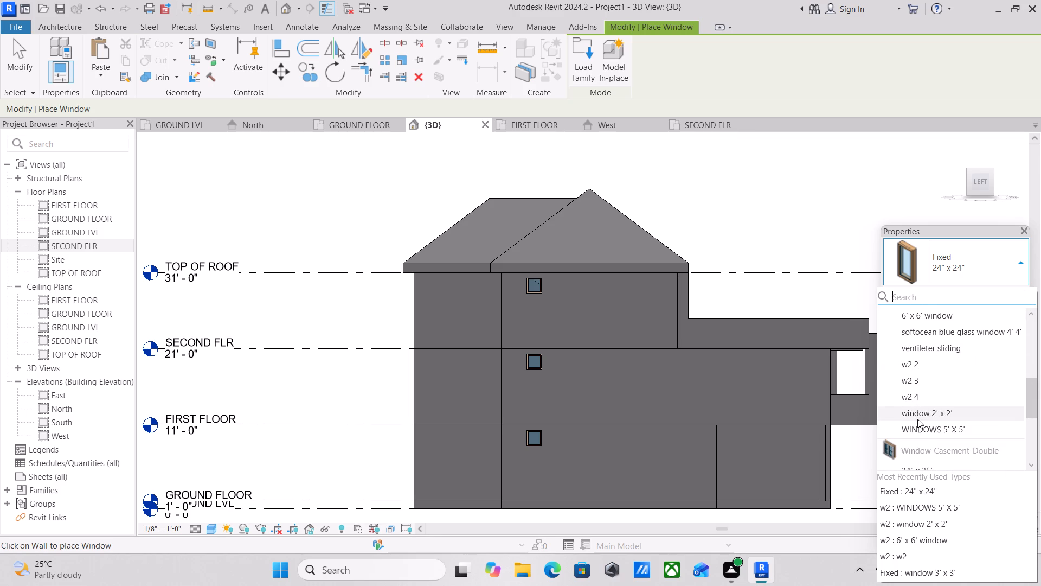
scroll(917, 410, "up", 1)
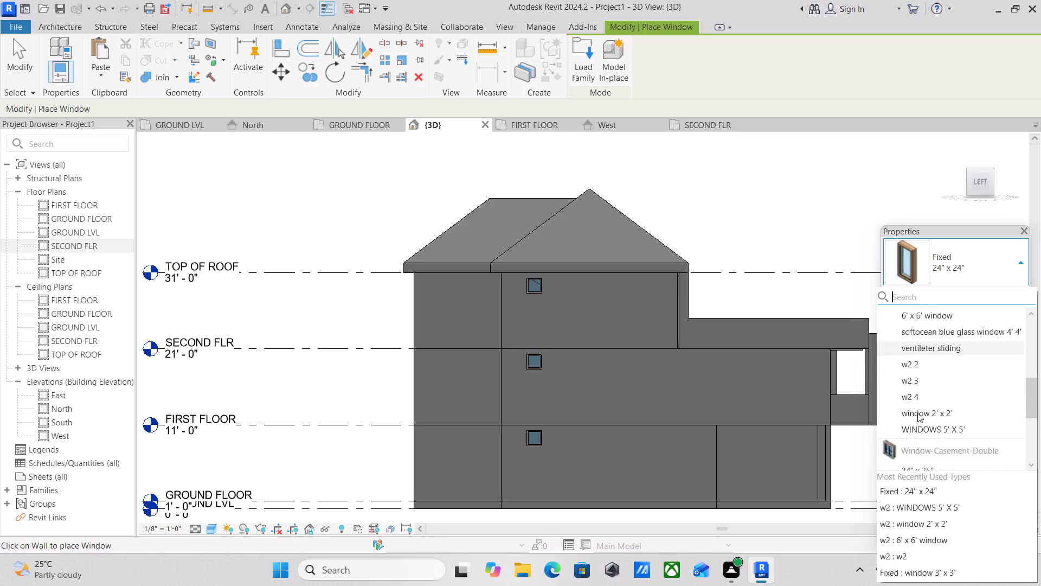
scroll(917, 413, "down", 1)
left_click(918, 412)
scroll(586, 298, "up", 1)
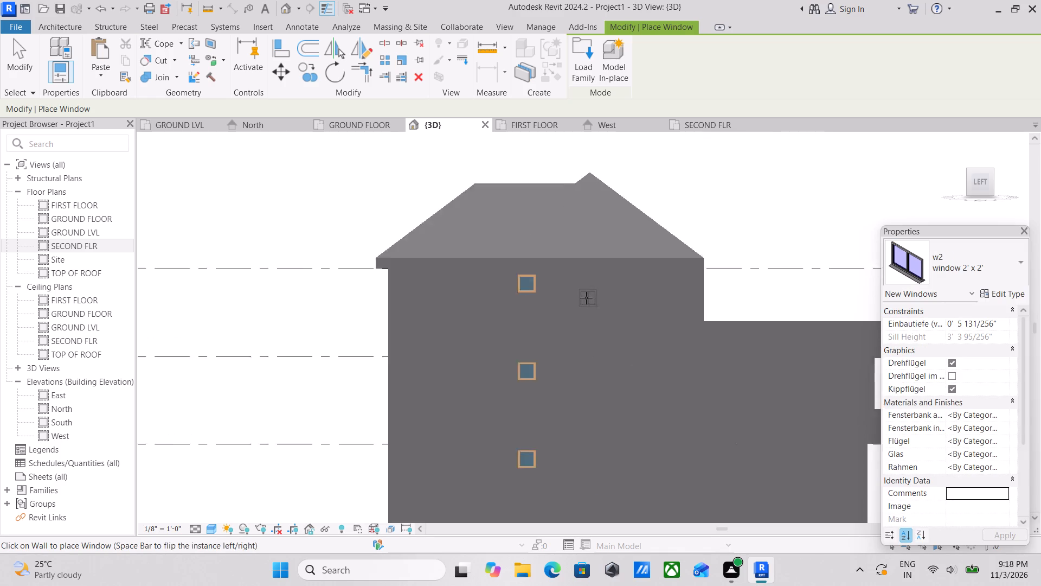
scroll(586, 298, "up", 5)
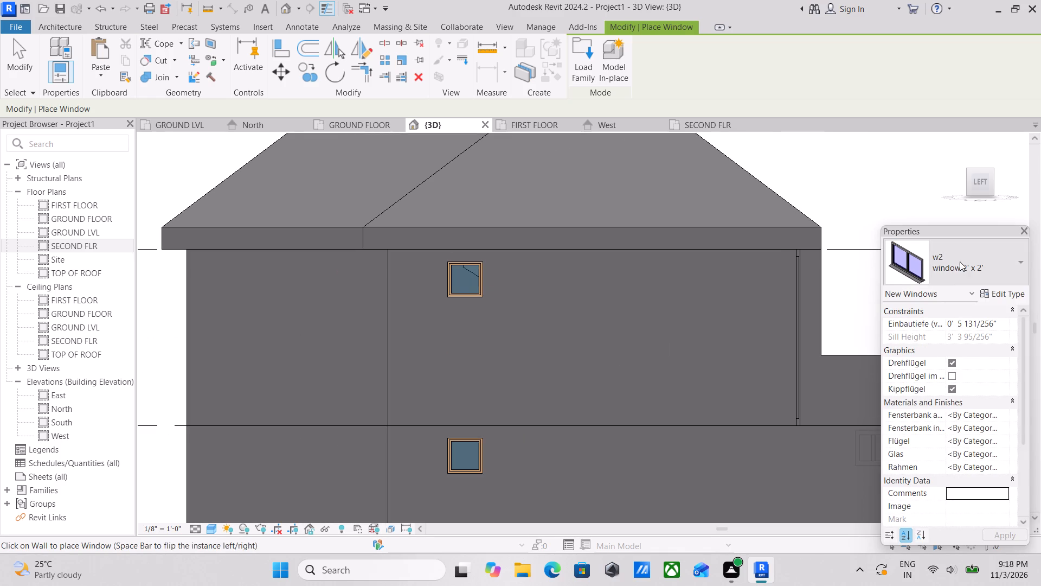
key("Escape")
Place a Fixed window 3' x 3' in the left facade's second-floor wall, 9'-5" from the 24" x 24" window, with a sill about 5'-4" high.
type("wn")
left_click(998, 263)
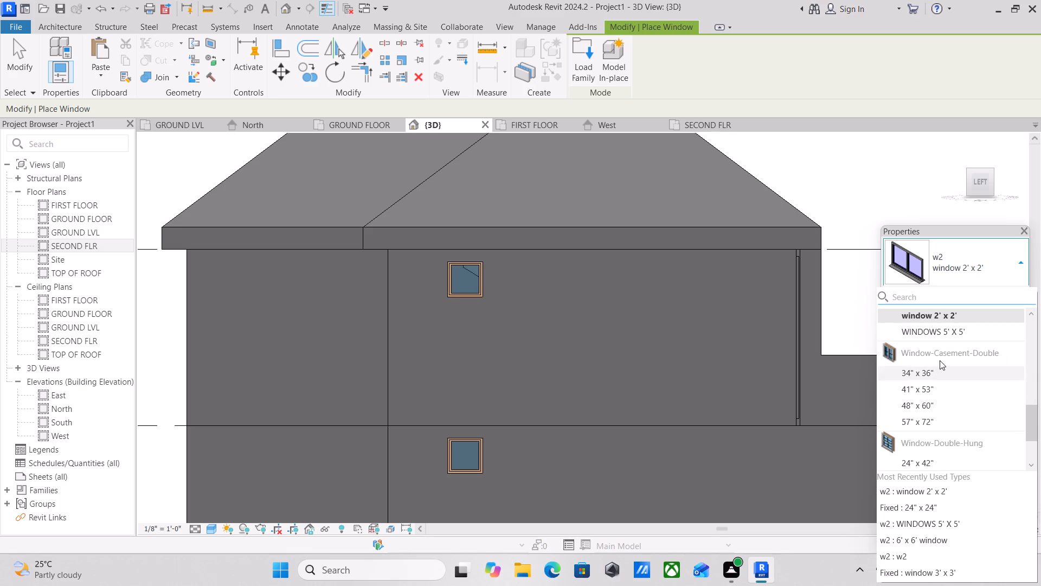
scroll(942, 401, "up", 2)
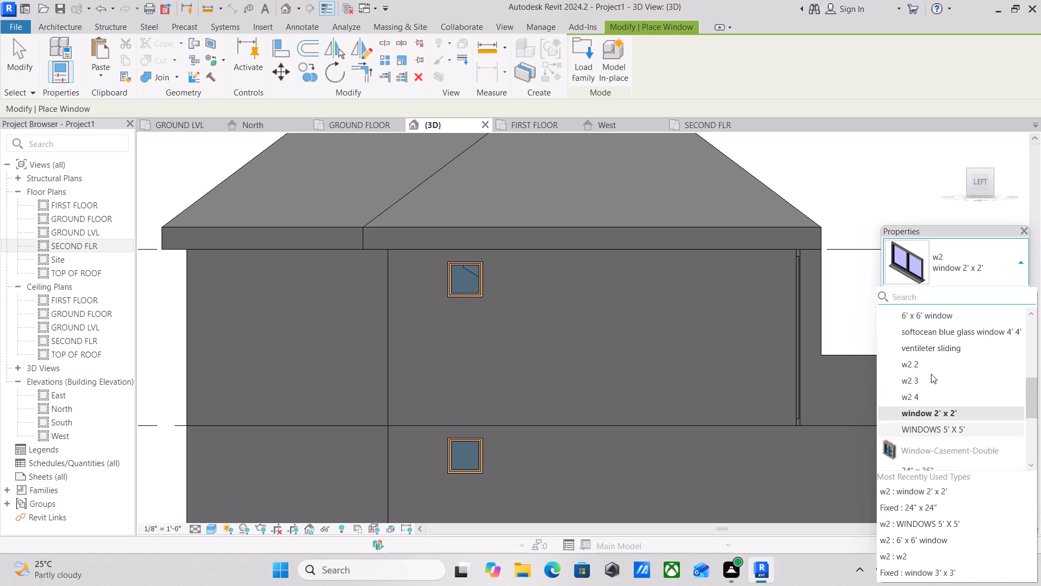
scroll(931, 374, "up", 1)
scroll(933, 402, "down", 1)
scroll(920, 380, "up", 1)
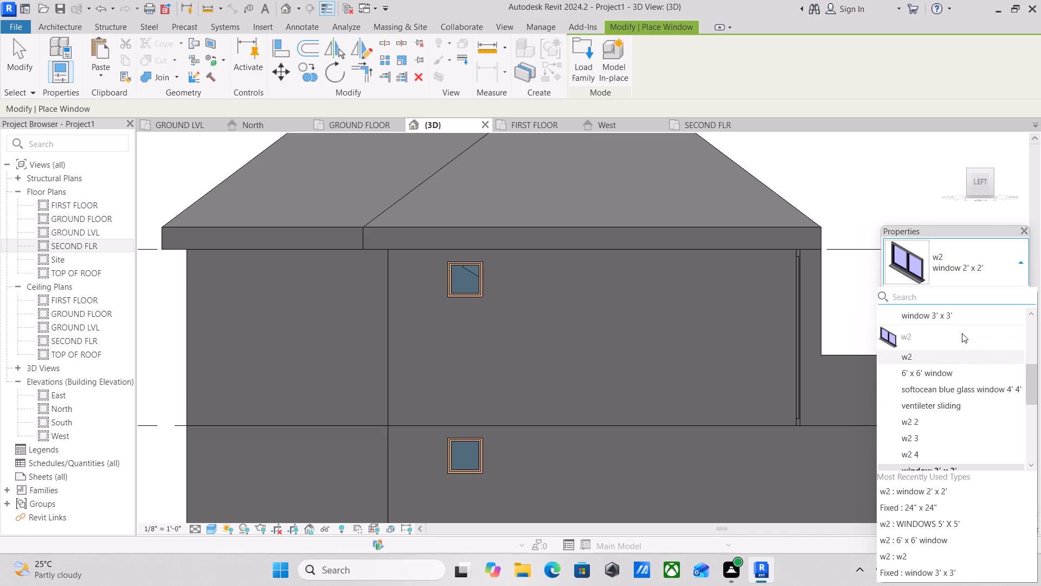
scroll(934, 406, "down", 3)
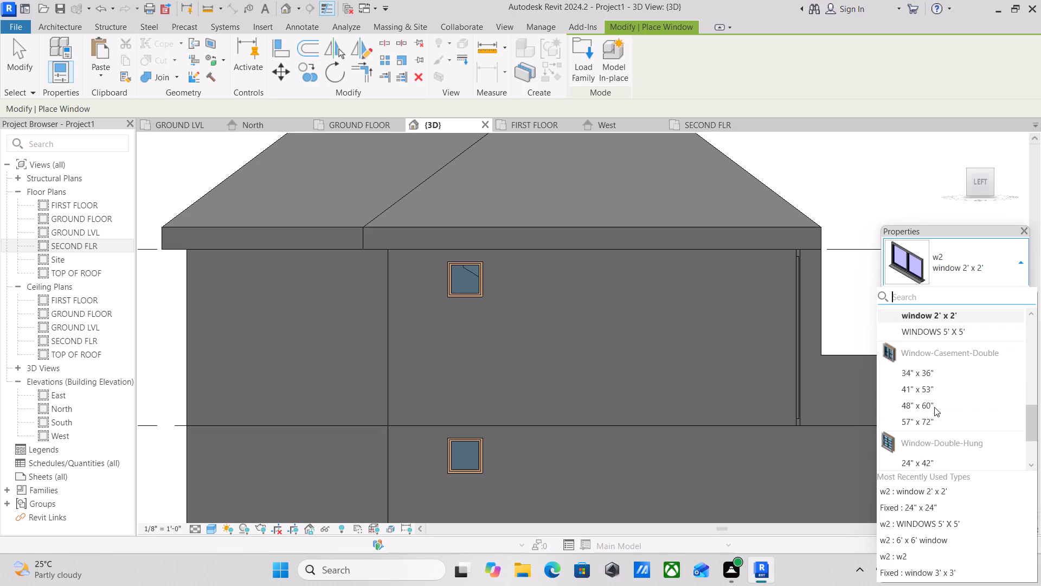
scroll(934, 407, "up", 4)
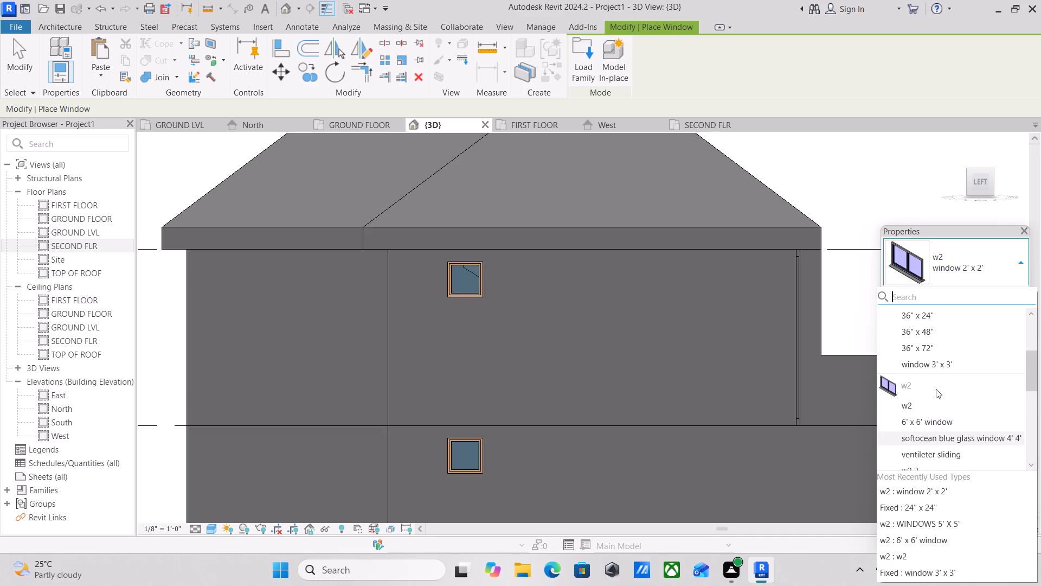
scroll(931, 368, "up", 3)
scroll(931, 368, "down", 2)
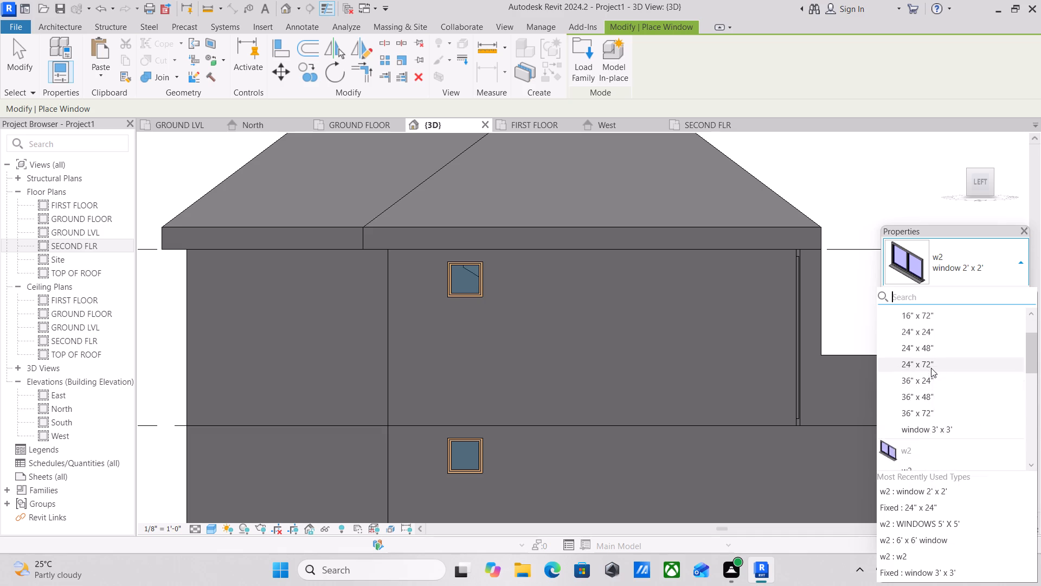
scroll(920, 376, "up", 1)
left_click(925, 431)
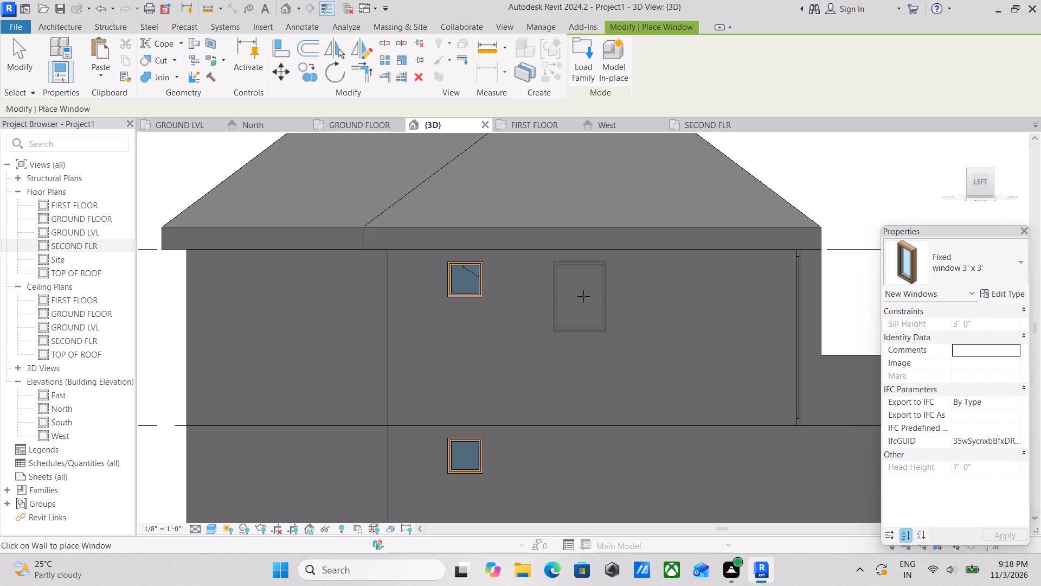
scroll(586, 297, "up", 2)
left_click(648, 296)
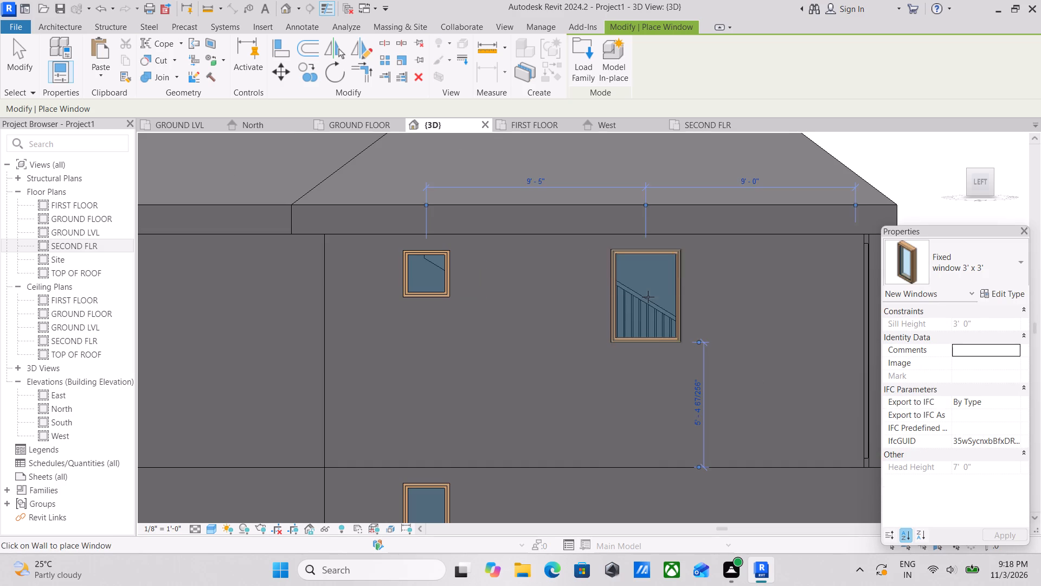
middle_click_drag(653, 339, 658, 281)
scroll(691, 384, "down", 1)
middle_click_drag(689, 381, 688, 270)
scroll(655, 368, "down", 1)
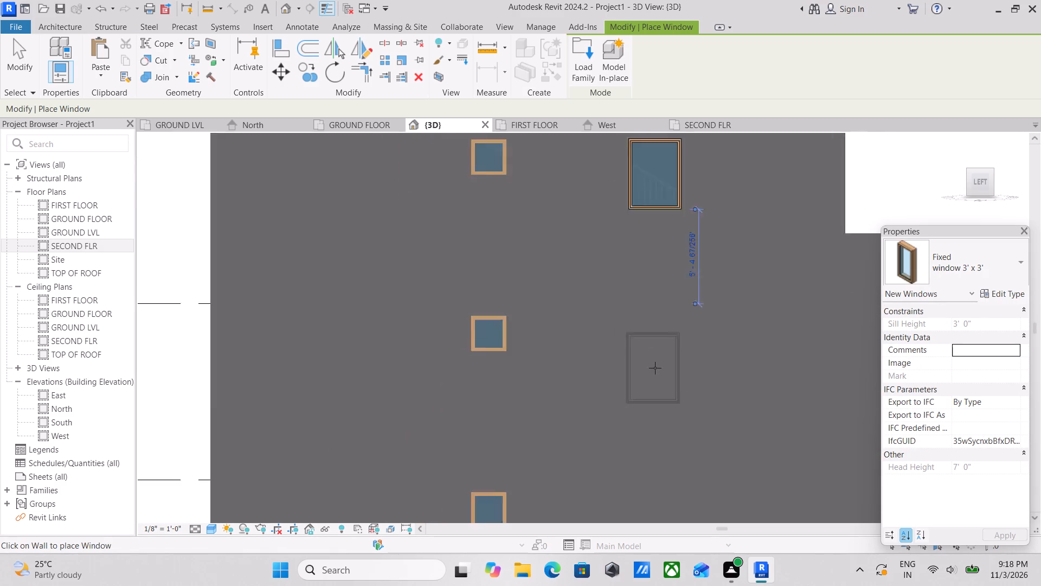
scroll(655, 368, "down", 1)
key("Escape")
key("Escape")
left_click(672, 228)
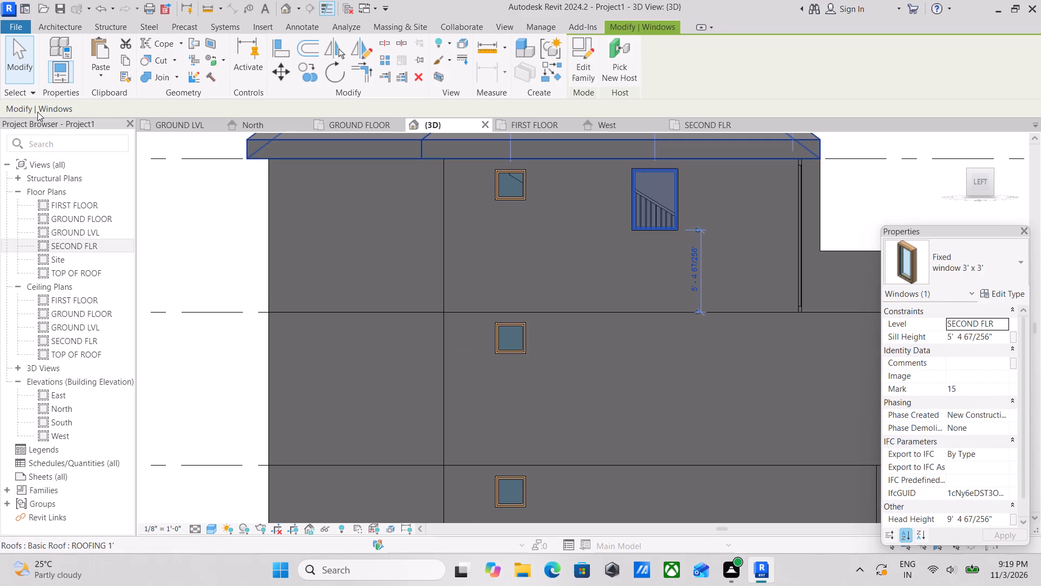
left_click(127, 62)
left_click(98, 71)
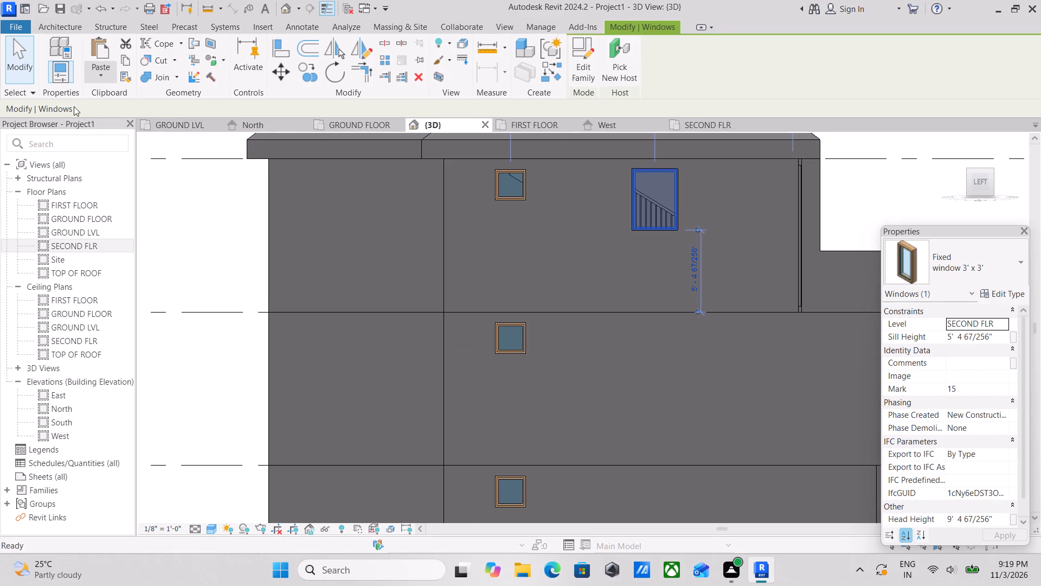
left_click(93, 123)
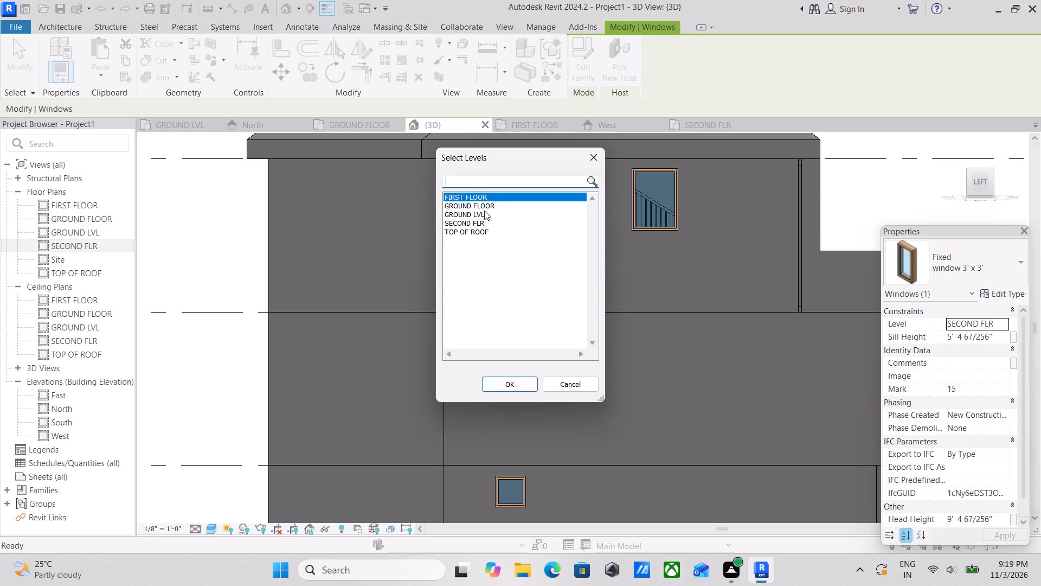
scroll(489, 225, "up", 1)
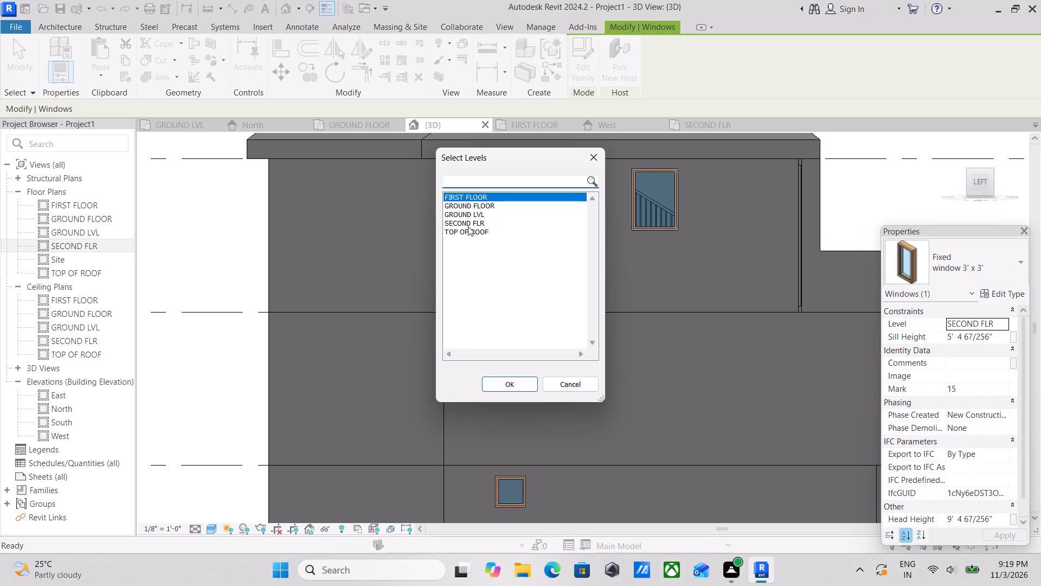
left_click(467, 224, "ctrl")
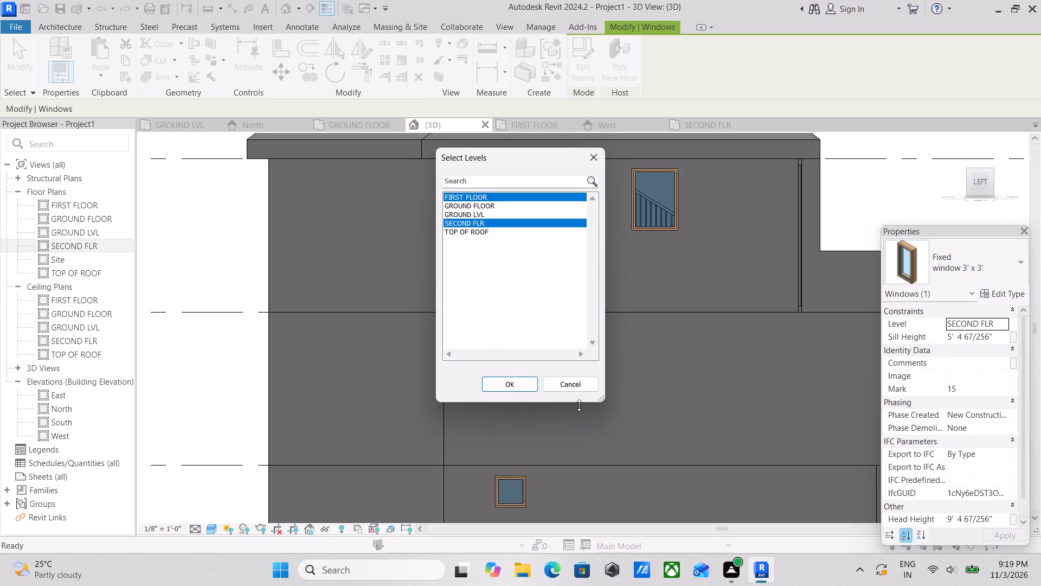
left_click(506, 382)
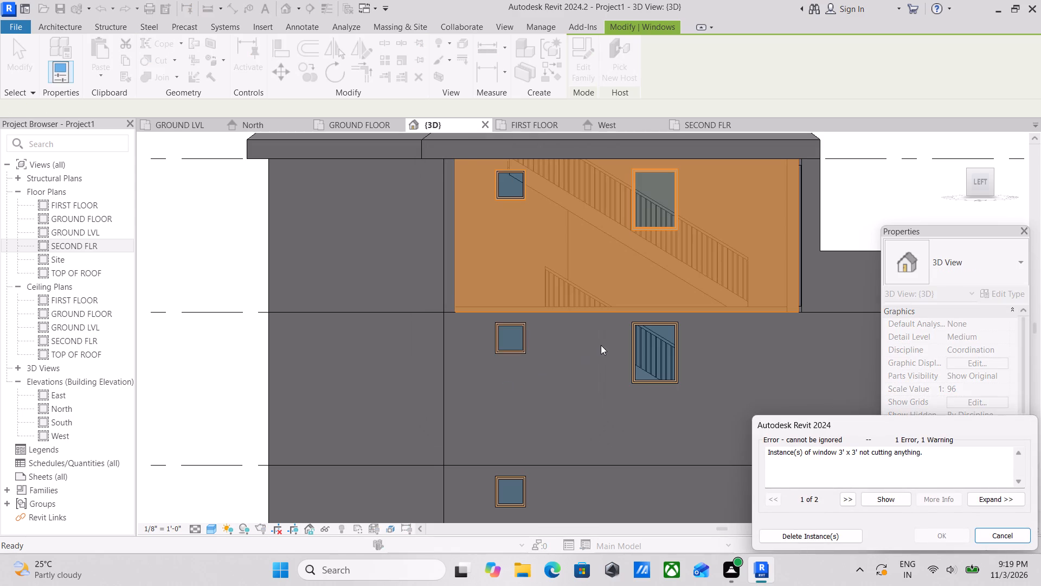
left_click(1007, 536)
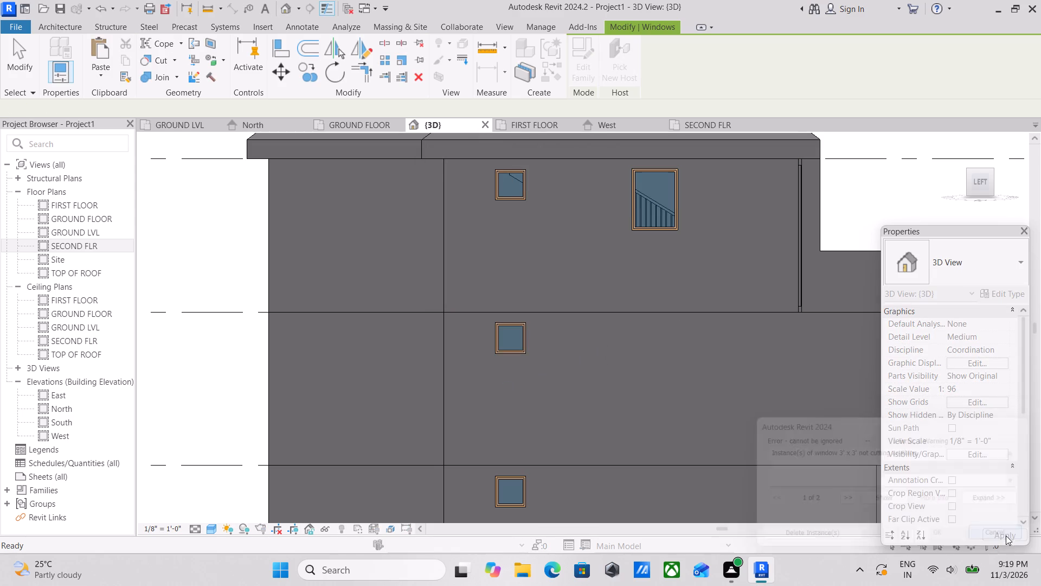
Copy the left facade's second-floor 3' x 3' window and paste it aligned to the FIRST FLOOR and GROUND FLOOR levels.
left_click(675, 220)
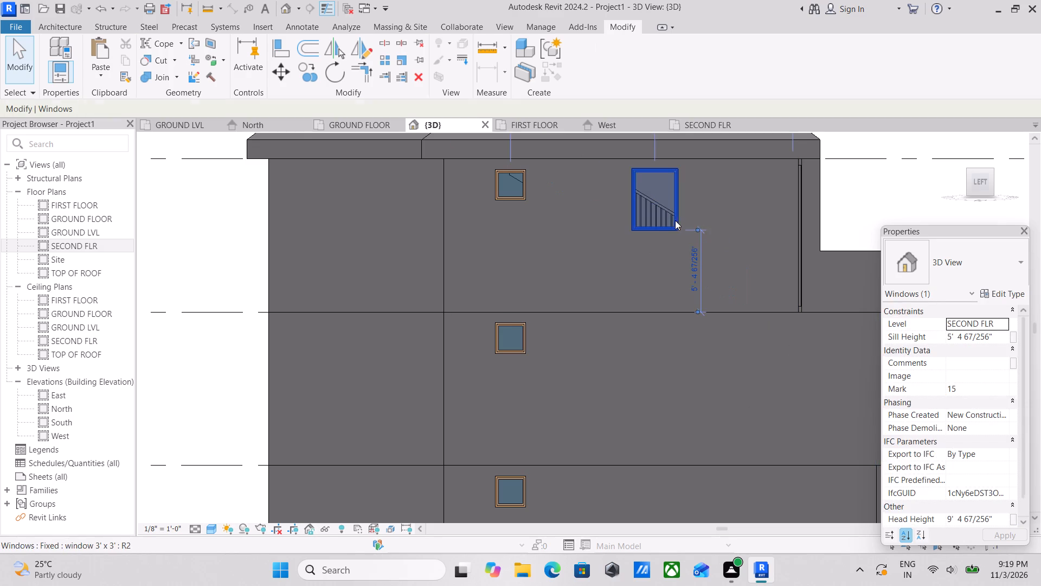
middle_click_drag(627, 317, 633, 375)
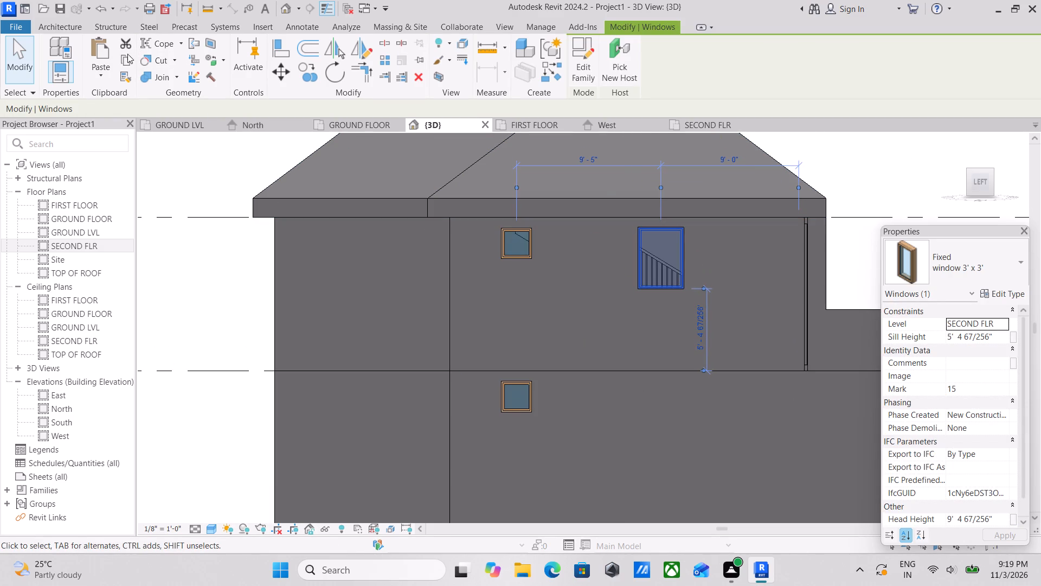
left_click(127, 56)
left_click(98, 73)
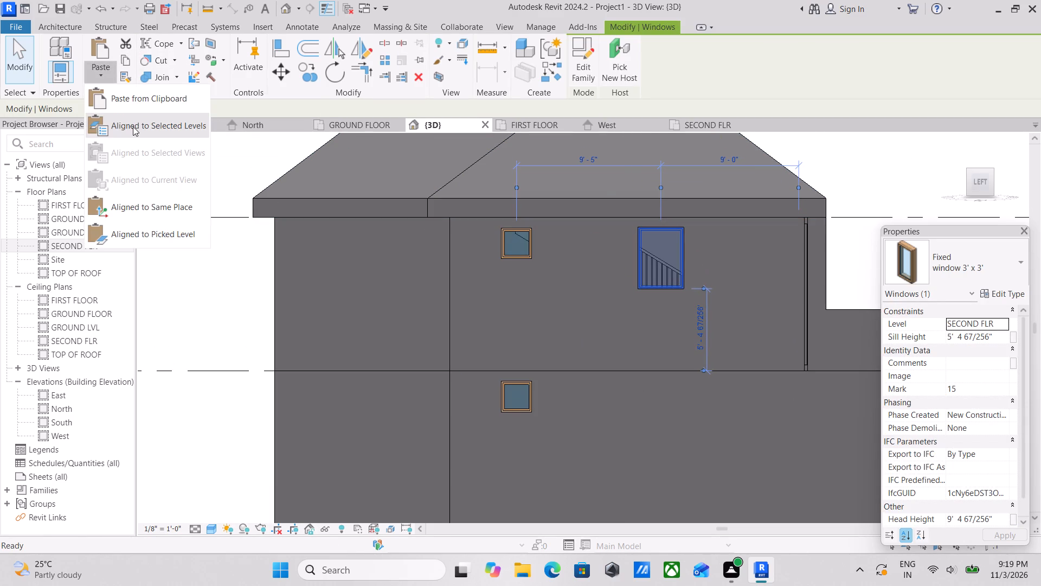
left_click(133, 126)
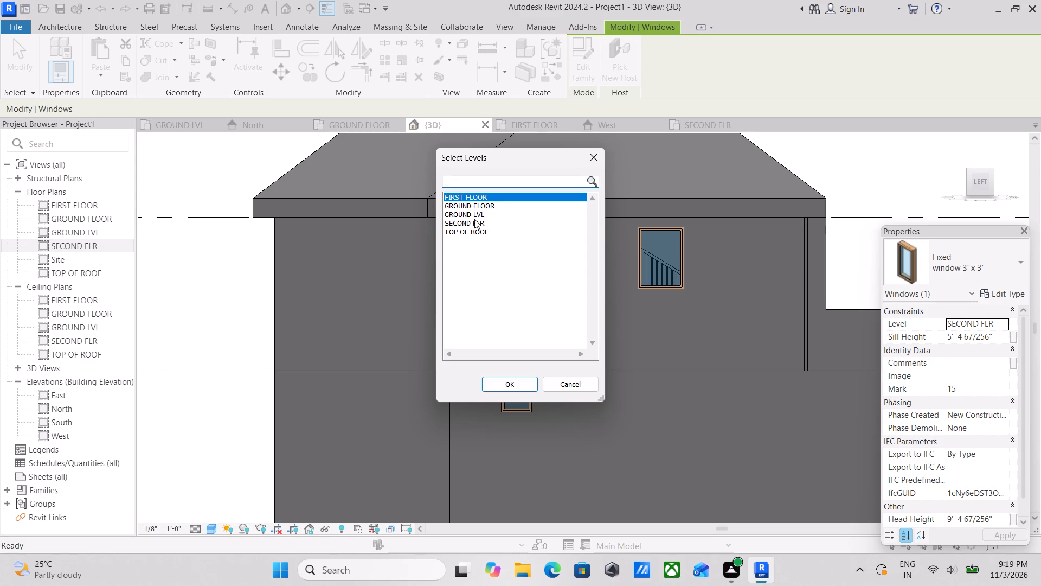
left_click(481, 204)
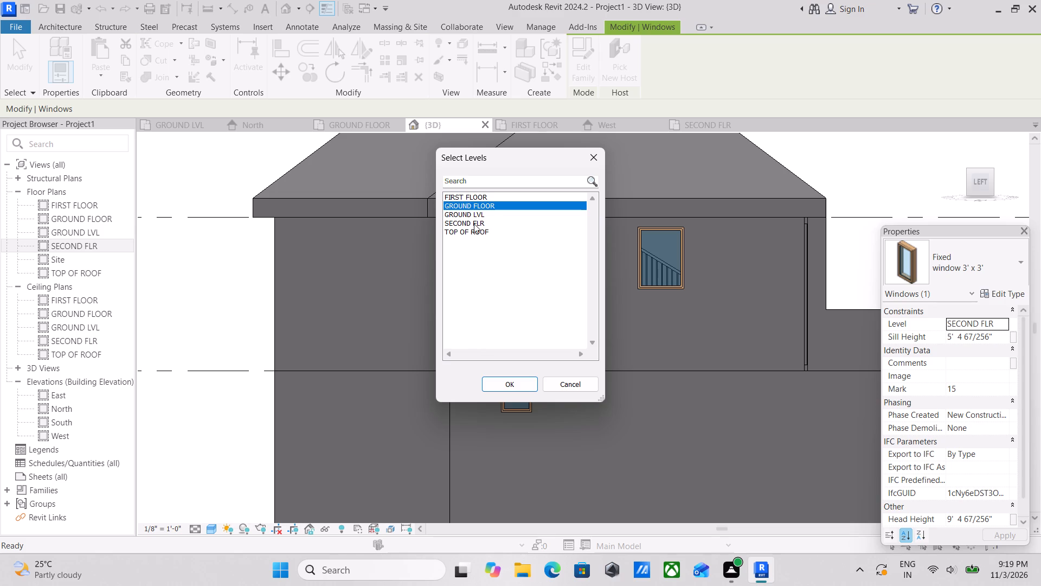
left_click(477, 195, "ctrl")
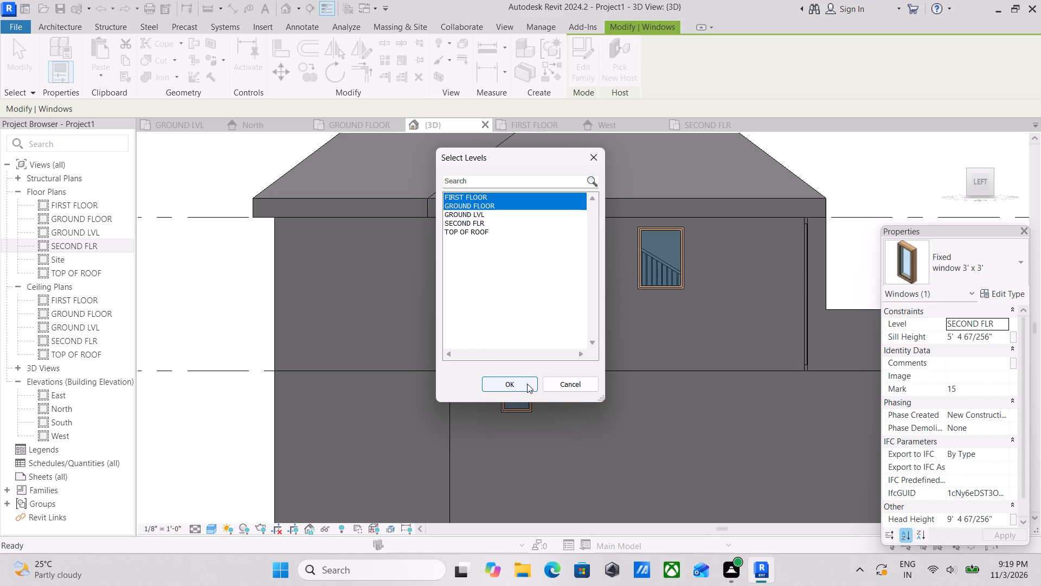
left_click(522, 384)
scroll(657, 405, "down", 3)
middle_click_drag(648, 394, 601, 301)
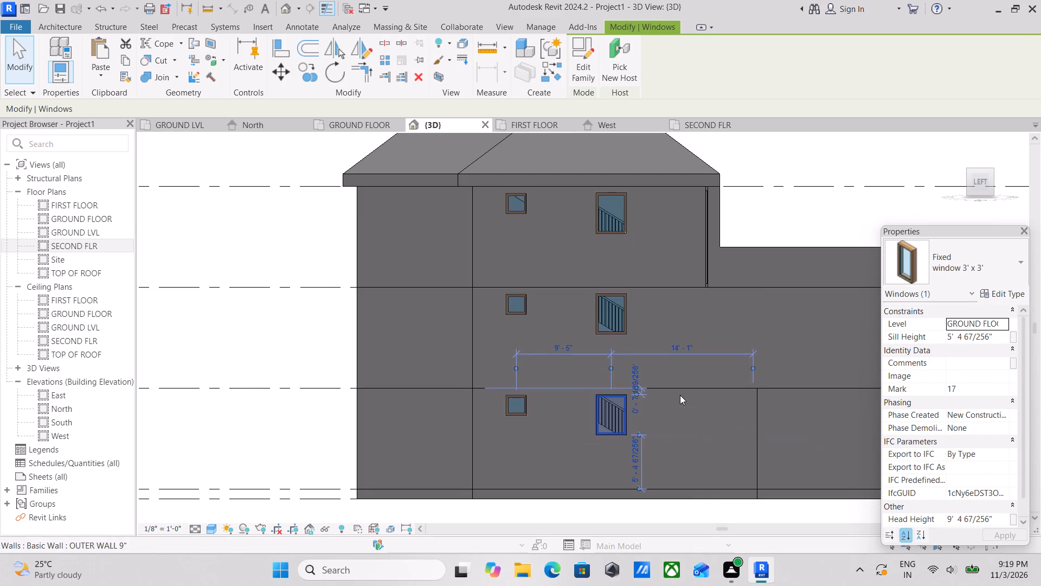
key("Escape")
Examine the house's front and side facades in 3D, checking the placed windows, balcony and trim from several angles.
scroll(700, 419, "down", 5)
scroll(690, 425, "up", 4)
scroll(700, 412, "down", 4)
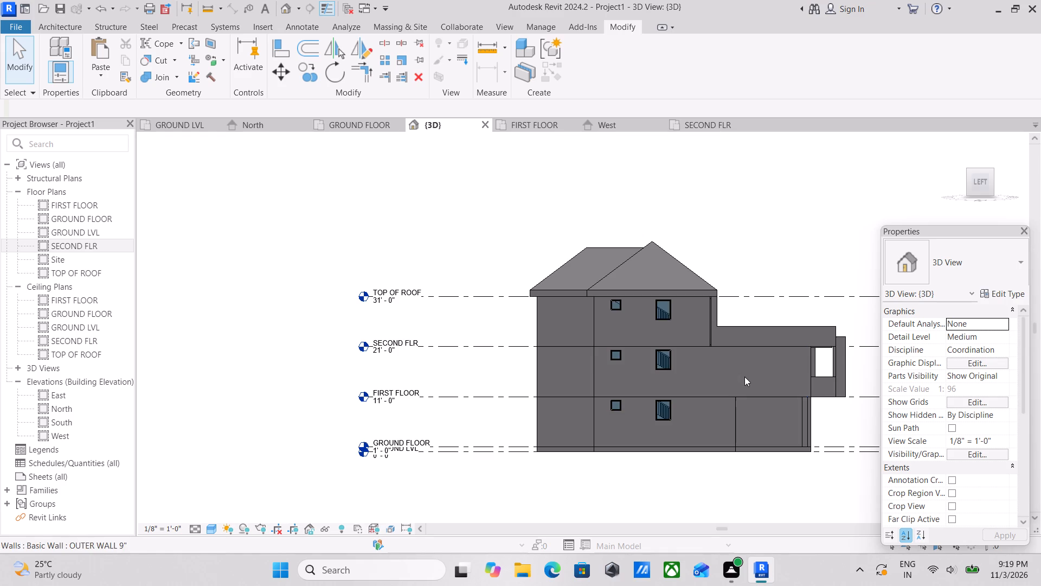
middle_click_drag(746, 391, 542, 457, "shift")
middle_click_drag(814, 455, 774, 451)
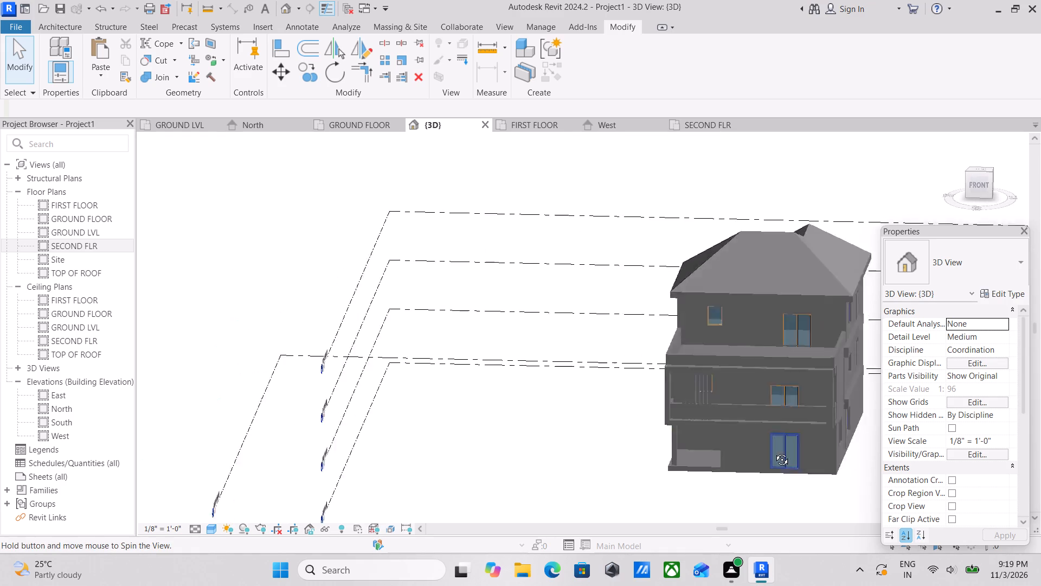
middle_click_drag(774, 451, 731, 516)
middle_click_drag(680, 481, 757, 494, "shift")
middle_click_drag(740, 483, 709, 451)
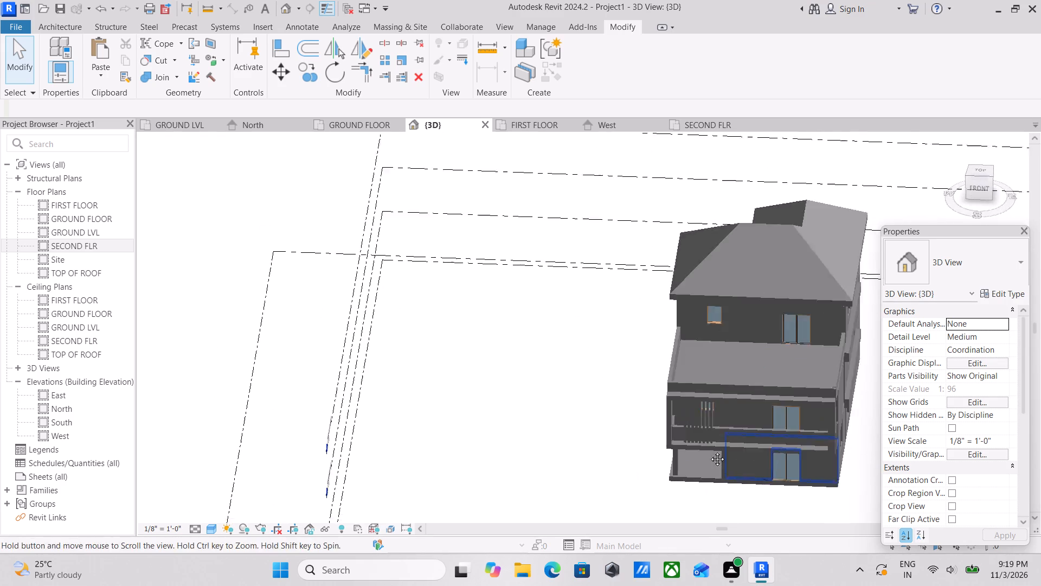
middle_click_drag(709, 451, 572, 382)
middle_click_drag(582, 391, 691, 383, "shift")
middle_click_drag(691, 384, 619, 341)
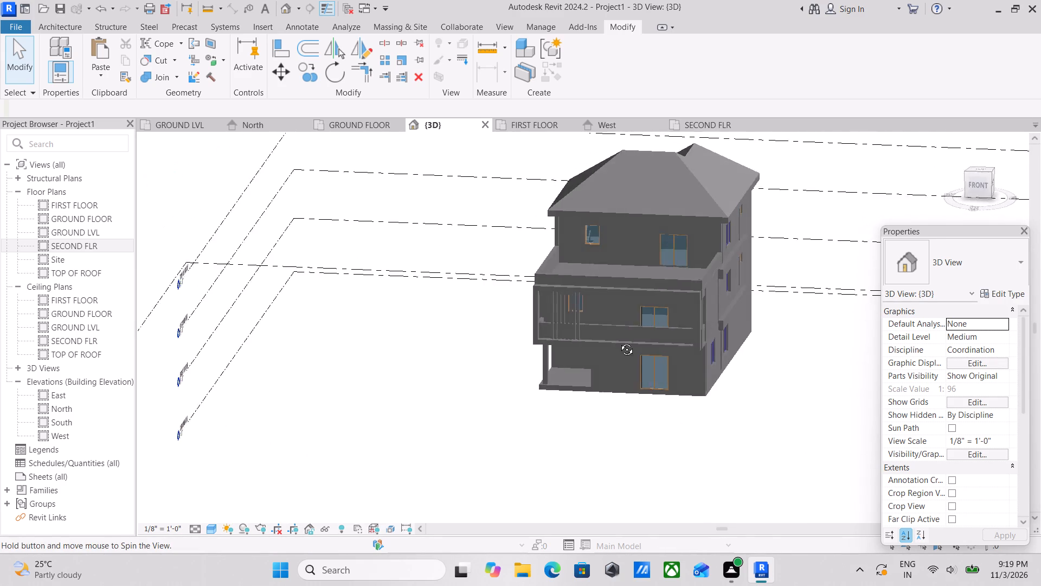
middle_click_drag(619, 341, 509, 341)
middle_click_drag(468, 356, 484, 374)
scroll(484, 374, "up", 1)
middle_click_drag(541, 375, 806, 387, "shift")
middle_click_drag(688, 393, 760, 335, "shift")
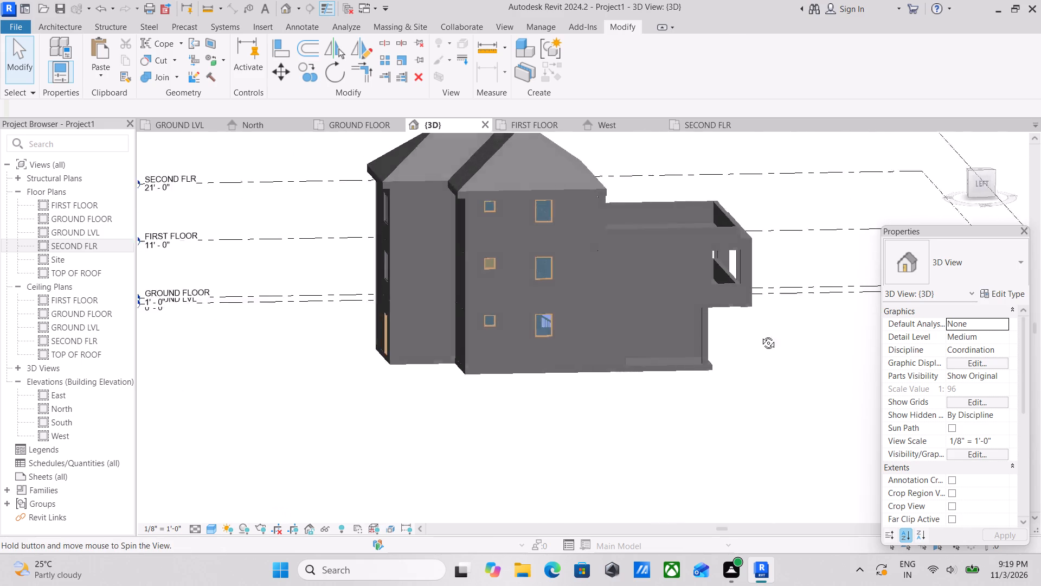
middle_click_drag(760, 335, 822, 385, "shift")
middle_click_drag(535, 379, 261, 355, "shift")
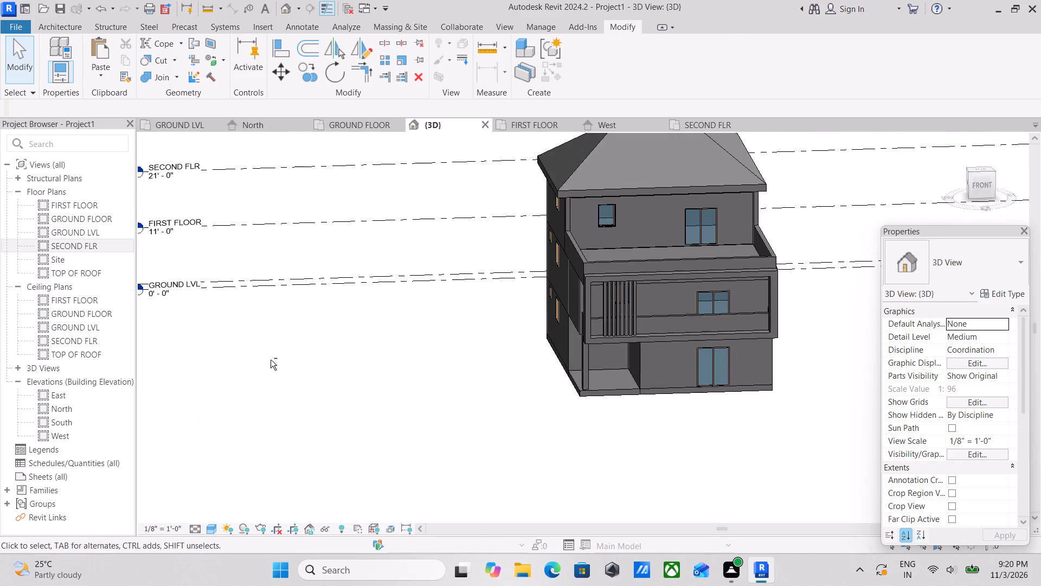
middle_click_drag(541, 393, 452, 392)
scroll(479, 415, "up", 1)
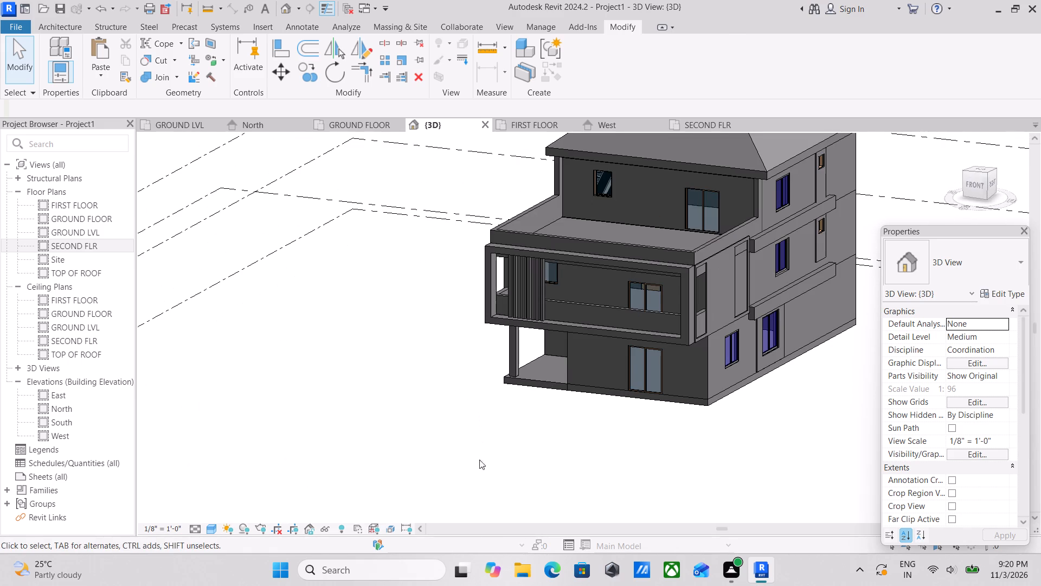
Create a Grassland - 16" toposolid on GROUND LVL in the Site plan from a rectangular boundary about 104' x 108' around the house.
left_click(385, 20)
left_click(388, 27)
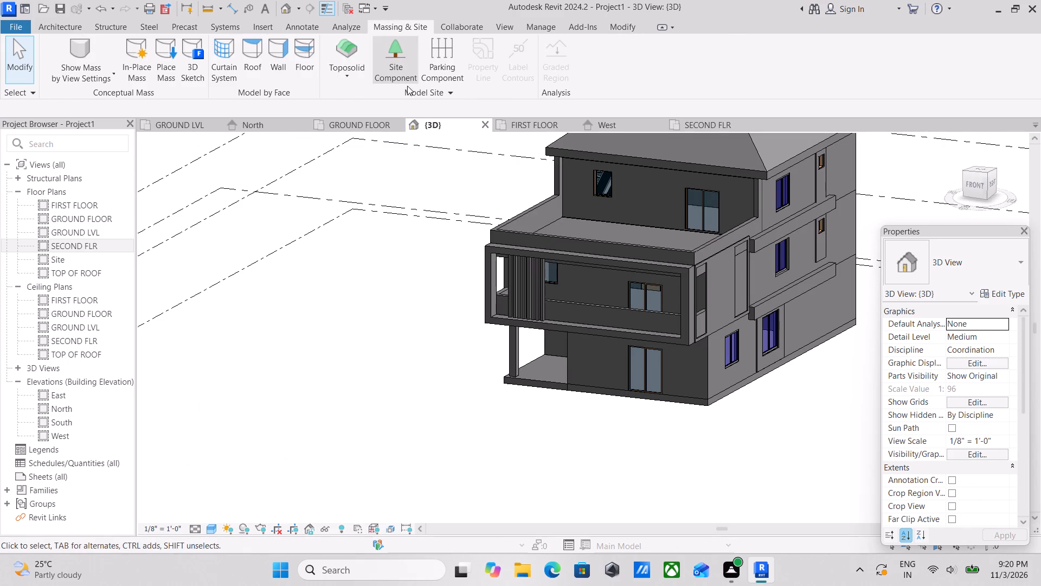
left_click(986, 170)
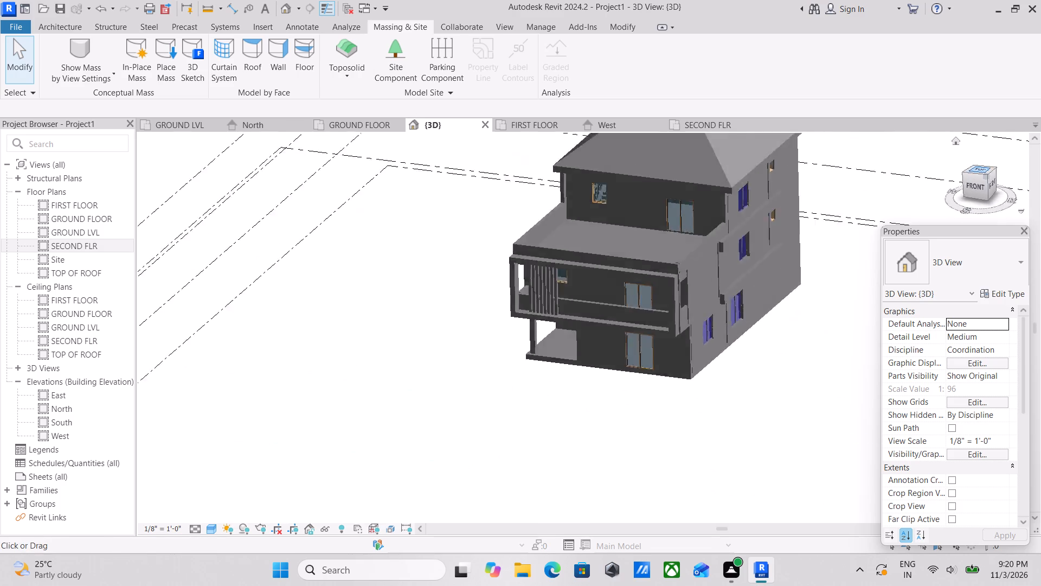
scroll(558, 271, "up", 3)
scroll(573, 348, "up", 3)
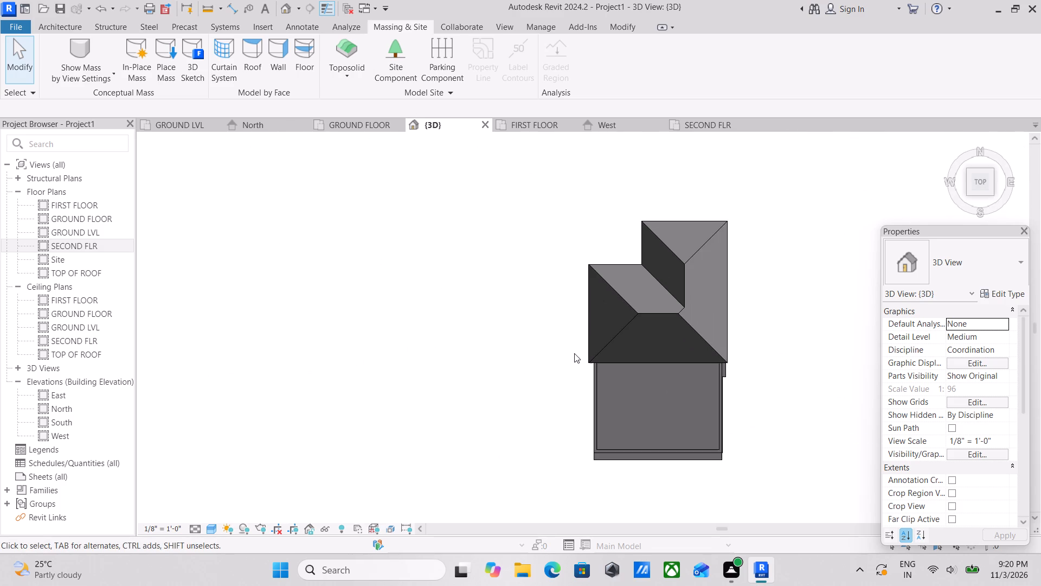
scroll(586, 390, "up", 3)
middle_click_drag(568, 377, 427, 373)
scroll(427, 376, "up", 1)
scroll(446, 371, "down", 3)
middle_click_drag(446, 374, 461, 441)
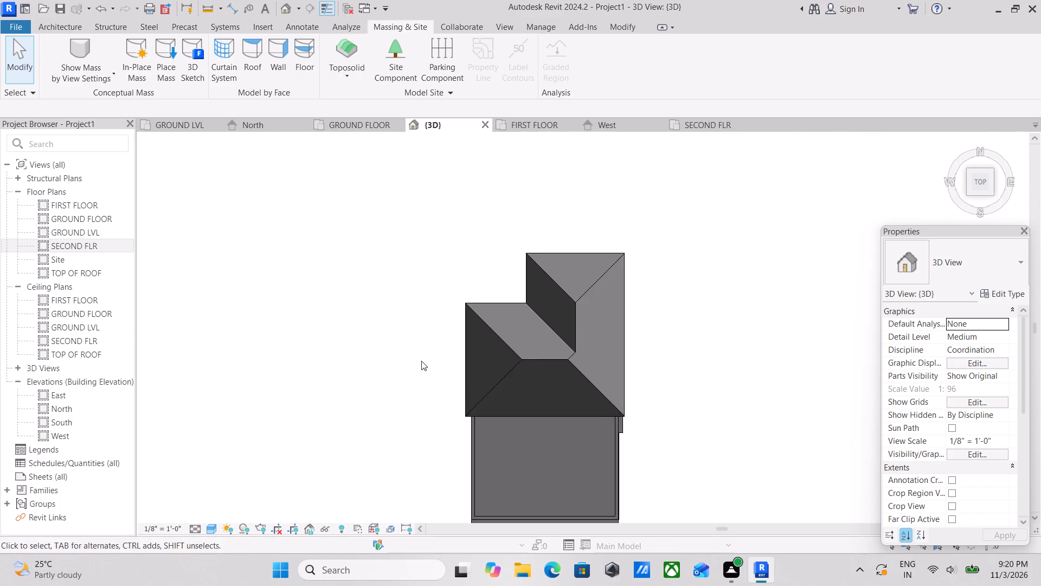
scroll(420, 356, "down", 1)
middle_click_drag(420, 356, 435, 386)
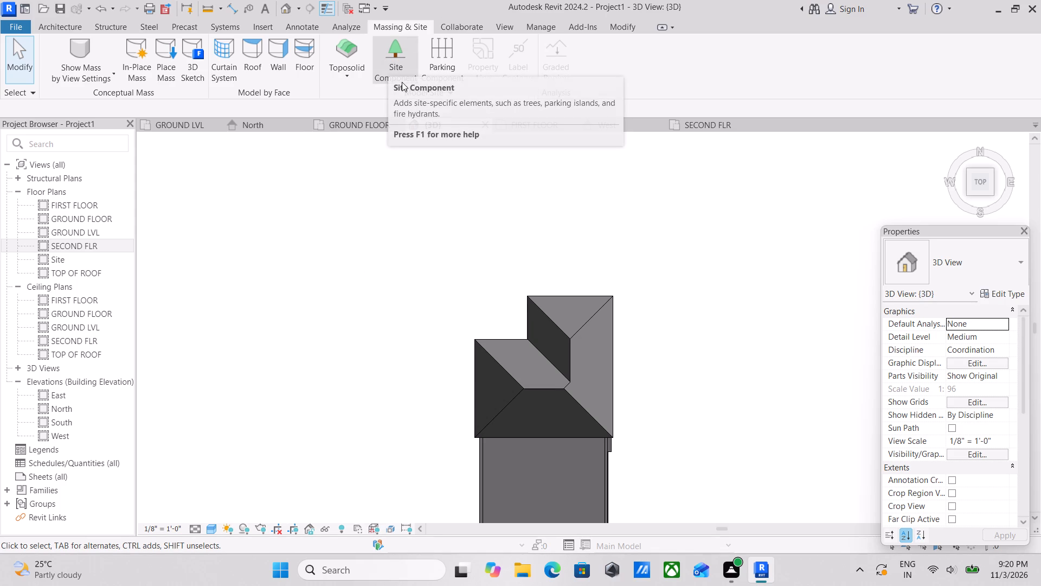
left_click(335, 74)
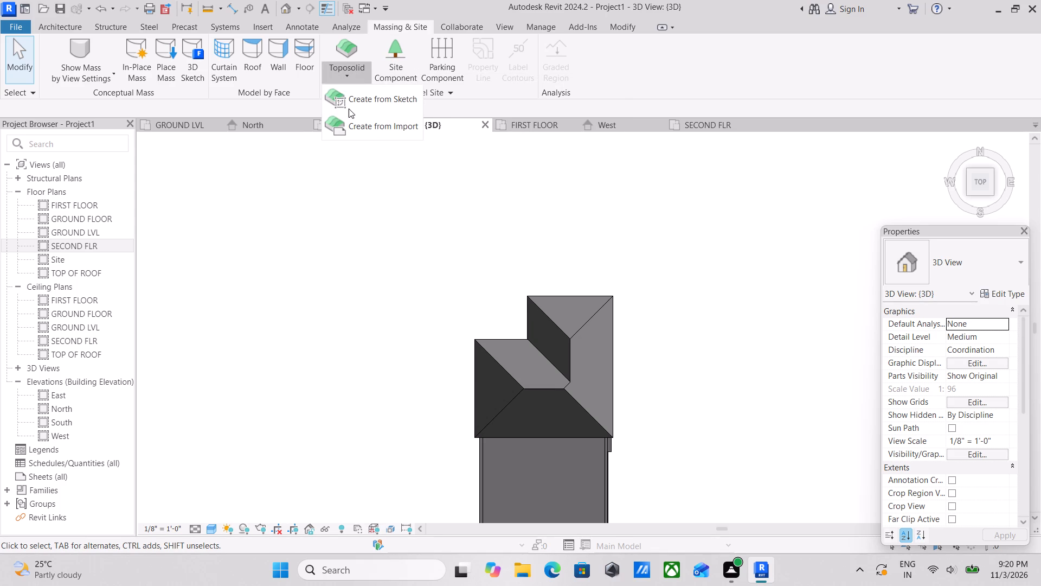
left_click(365, 97)
scroll(445, 270, "down", 3)
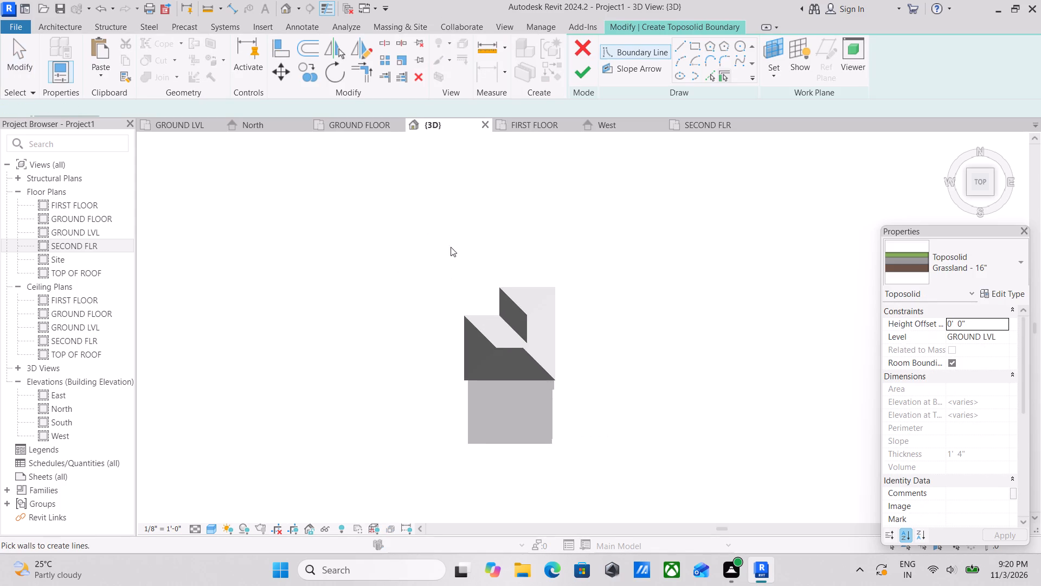
middle_click_drag(451, 247, 465, 208)
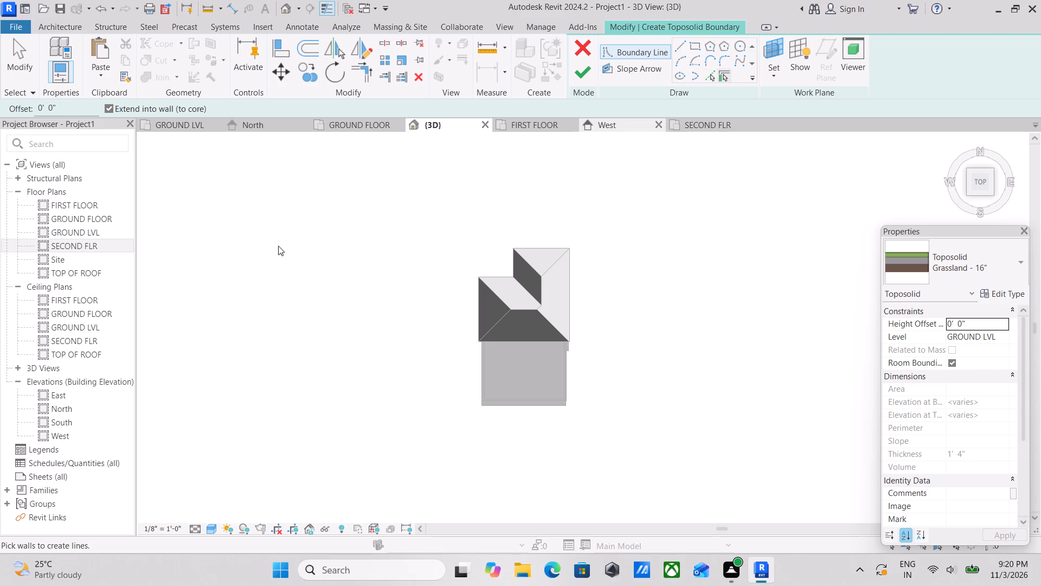
double_click(50, 257)
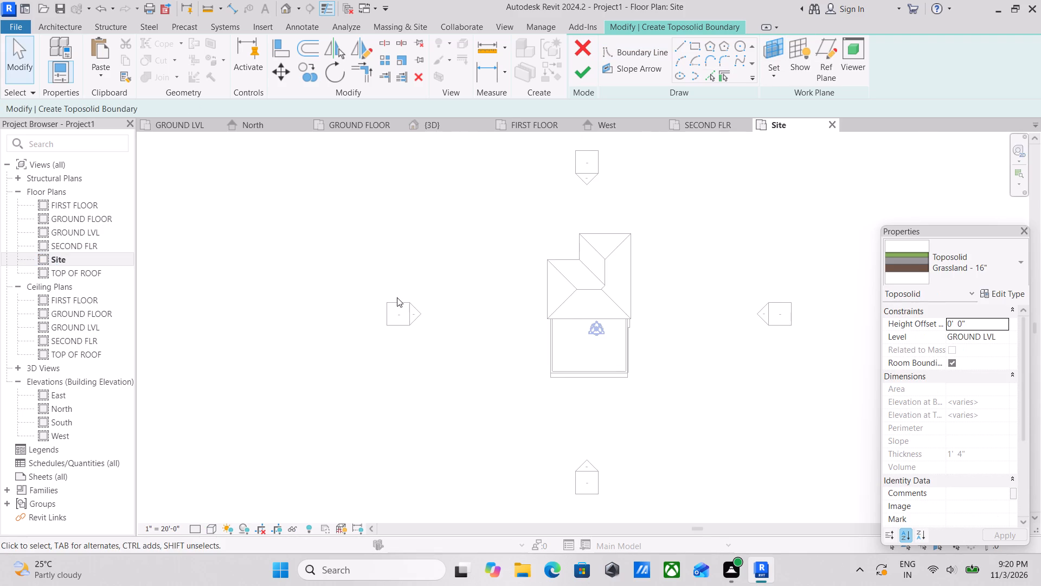
scroll(400, 297, "down", 1)
middle_click_drag(400, 297, 343, 338)
left_click(696, 48)
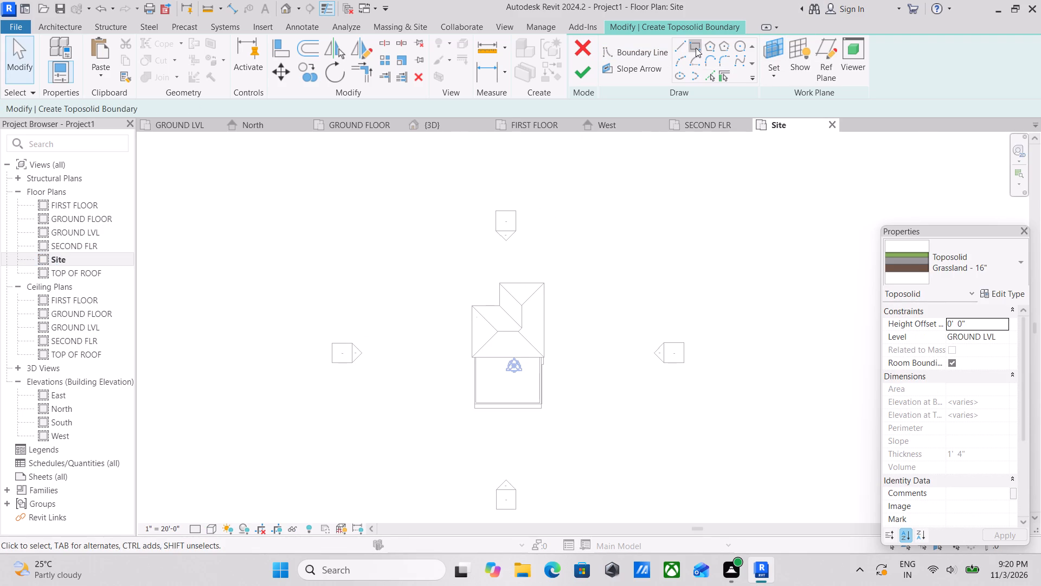
left_click(416, 254)
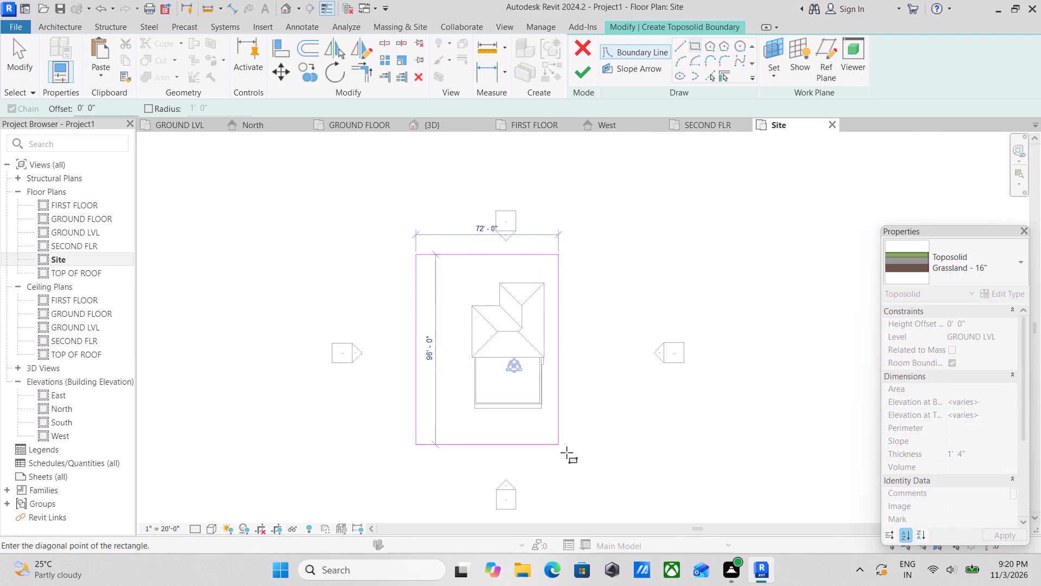
left_click(619, 470)
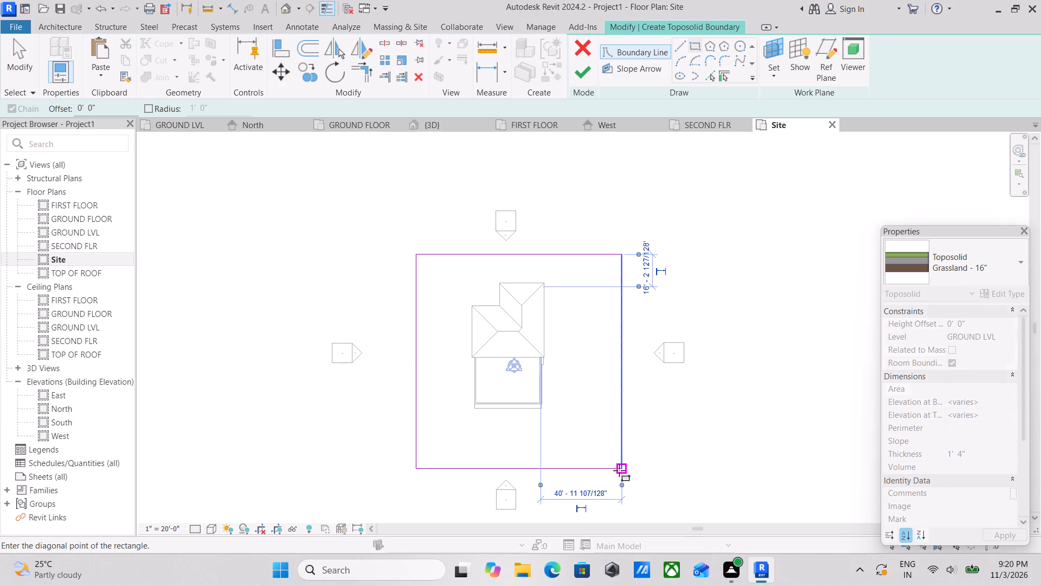
left_click(586, 76)
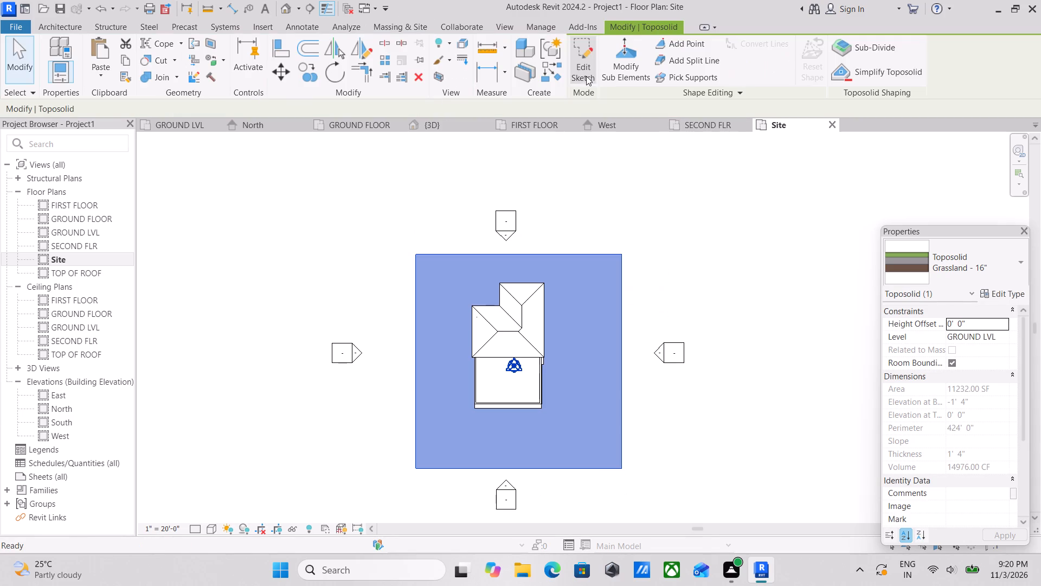
scroll(879, 264, "down", 3)
scroll(716, 353, "down", 1)
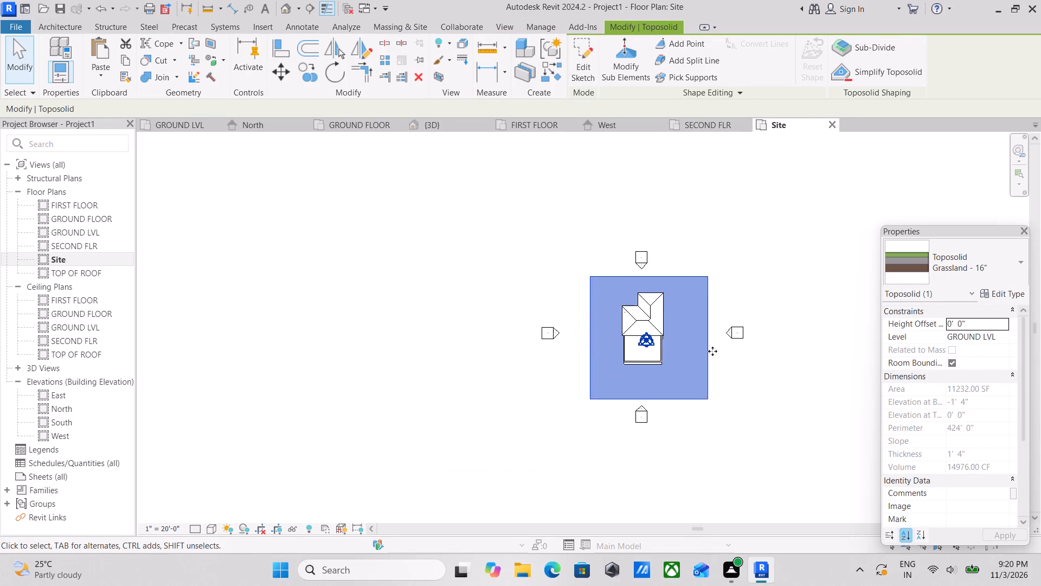
scroll(712, 351, "down", 2)
key("Escape")
scroll(684, 285, "down", 1)
key("Escape")
scroll(708, 371, "down", 2)
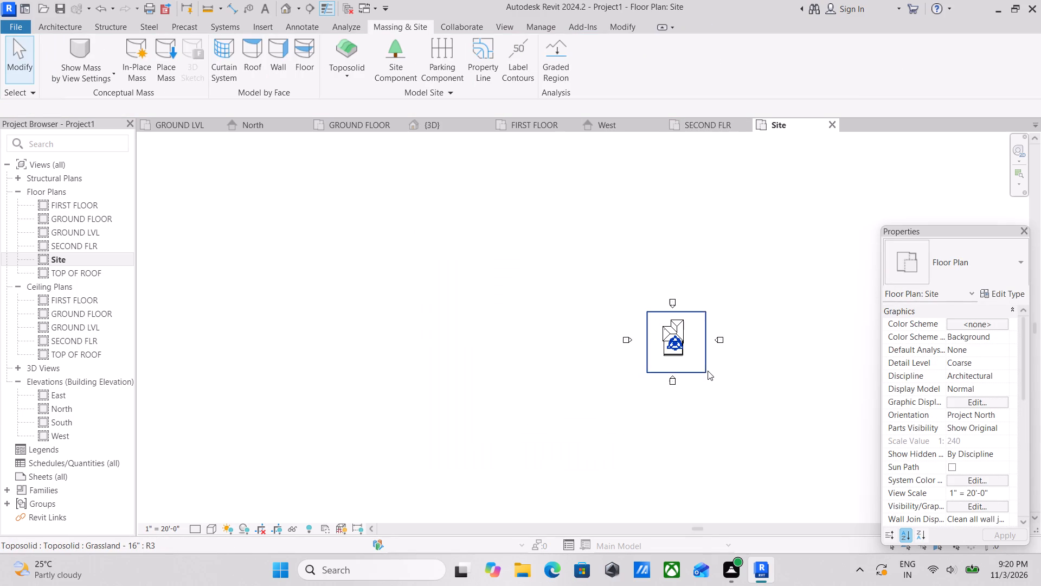
middle_click_drag(693, 315, 670, 342, "shift")
scroll(692, 296, "down", 1, "shift")
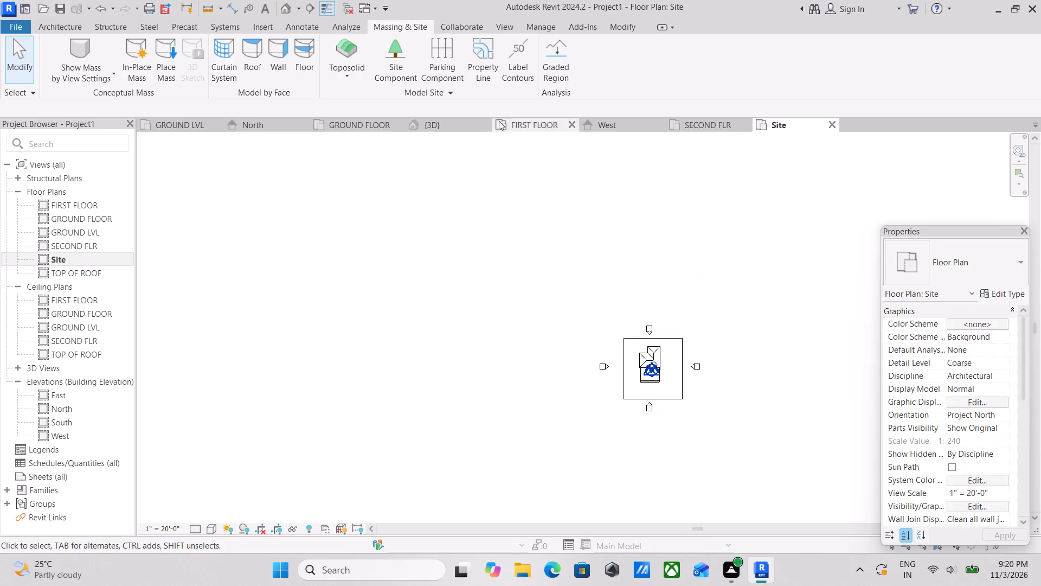
Examine the house on its new ground in 3D, checking the front, the left facade's windows and the roof from several angles.
left_click(424, 125)
middle_click_drag(576, 320, 638, 158, "shift")
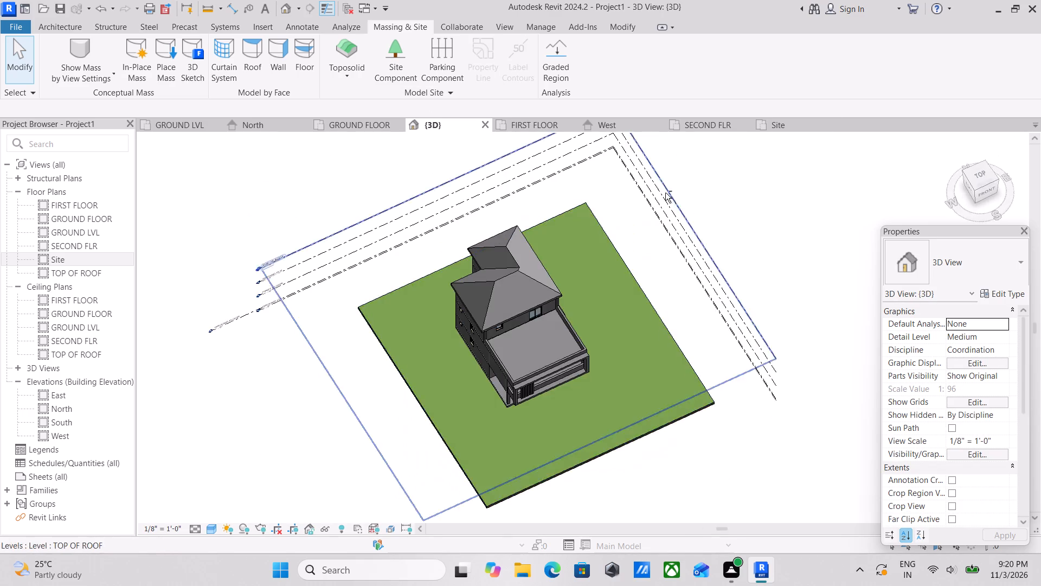
middle_click_drag(570, 393, 709, 208)
middle_click_drag(691, 360, 454, 304, "shift")
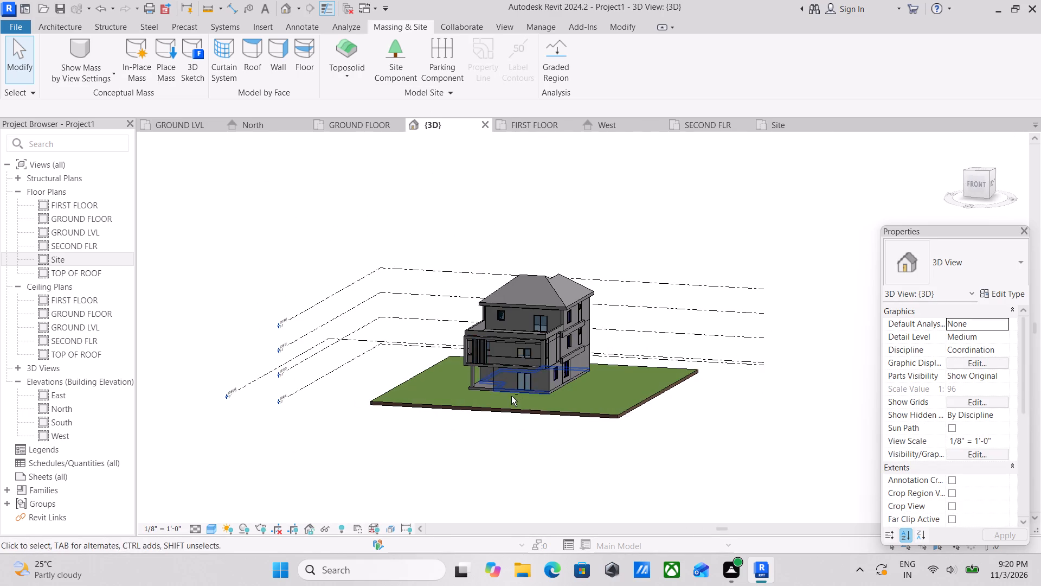
middle_click_drag(511, 396, 648, 383, "shift")
scroll(648, 383, "up", 2, "shift")
middle_click_drag(645, 383, 582, 364, "shift")
scroll(582, 364, "up", 3)
scroll(473, 385, "up", 4)
middle_click_drag(473, 385, 568, 426)
scroll(568, 426, "up", 3, "shift")
scroll(567, 422, "down", 2)
middle_click_drag(564, 421, 506, 434, "shift")
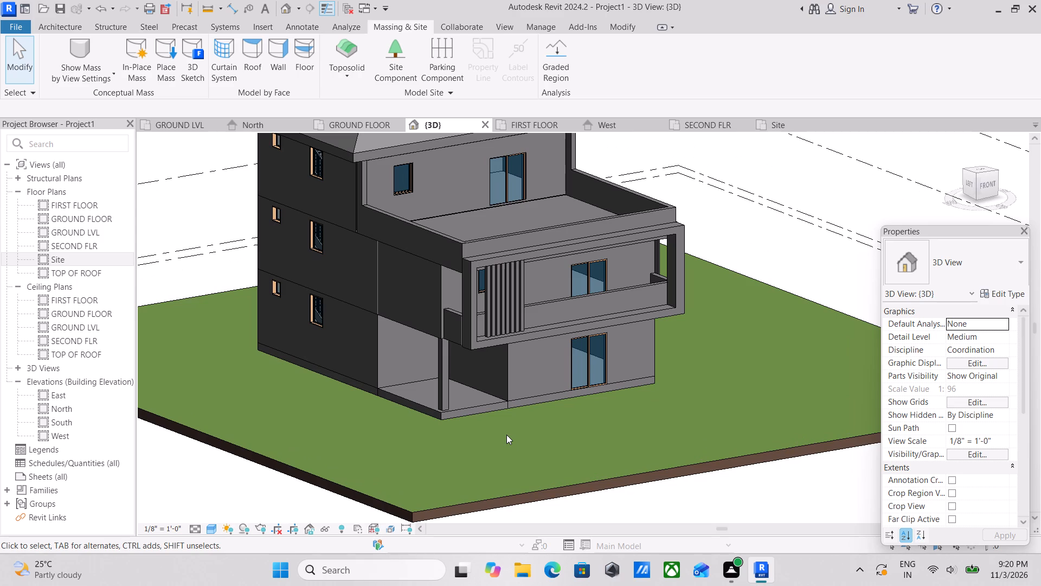
scroll(550, 477, "up", 2)
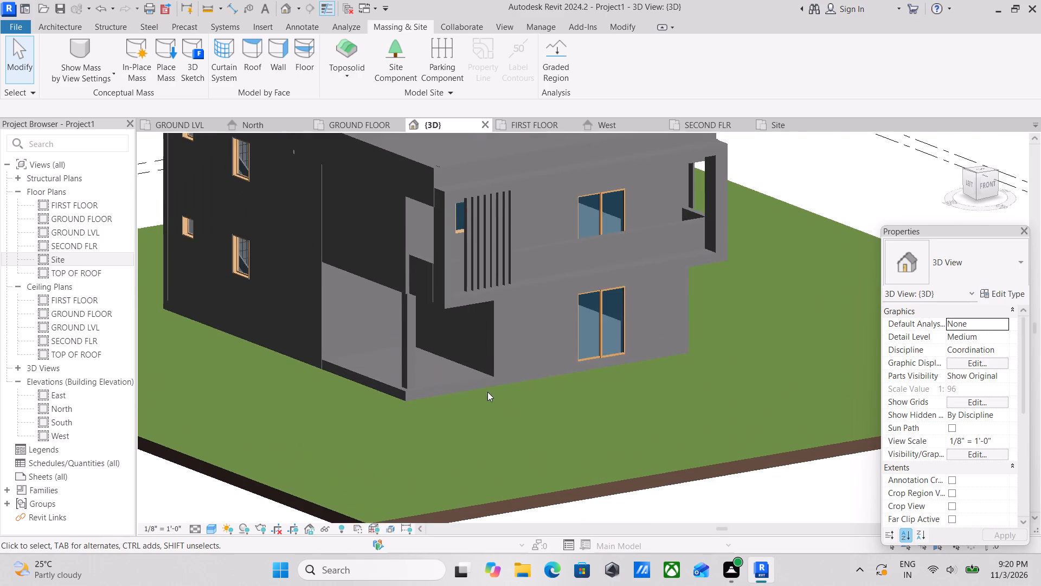
scroll(487, 391, "down", 3)
scroll(414, 406, "down", 1)
middle_click_drag(407, 402, 611, 438)
scroll(409, 392, "up", 2)
middle_click_drag(408, 392, 469, 411, "shift")
middle_click_drag(434, 390, 318, 373)
scroll(312, 364, "up", 1)
middle_click_drag(317, 372, 339, 456)
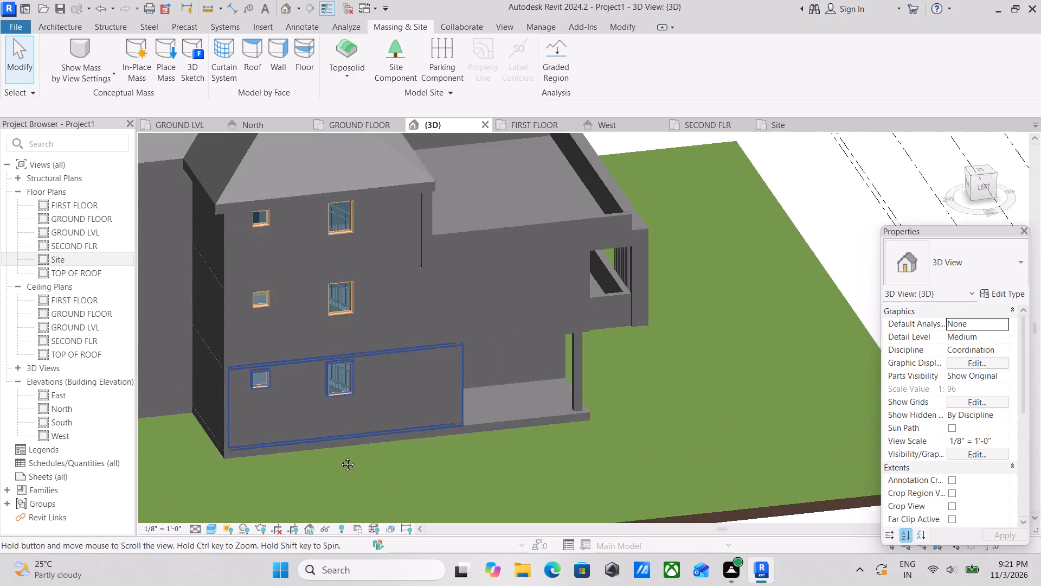
middle_click_drag(339, 456, 343, 476)
scroll(314, 293, "up", 1)
middle_click_drag(320, 297, 345, 360)
scroll(346, 366, "up", 2)
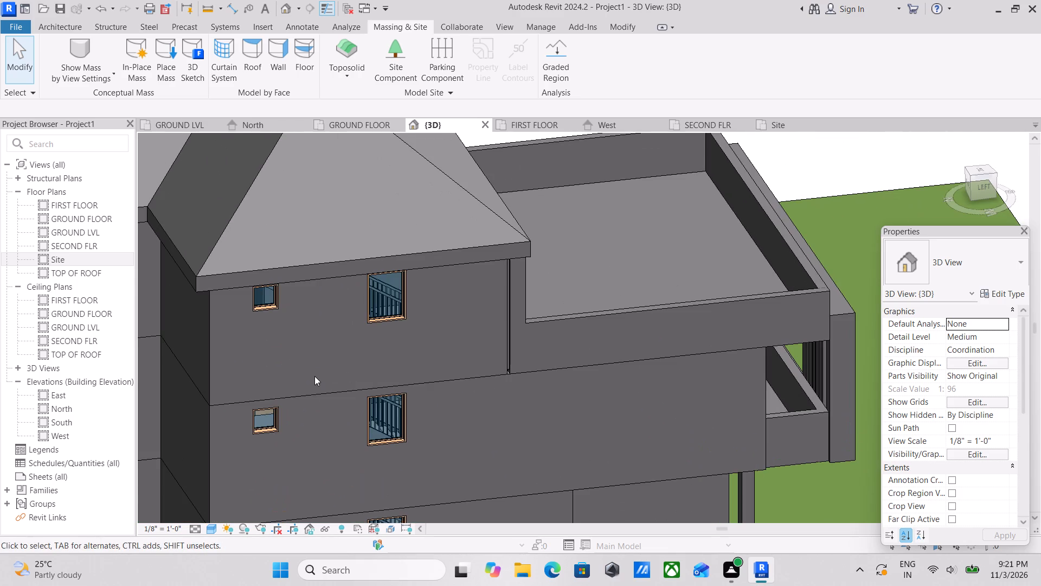
scroll(312, 378, "up", 2)
middle_click_drag(339, 279, 458, 387)
scroll(462, 365, "down", 1)
middle_click_drag(464, 360, 498, 364)
middle_click_drag(512, 423, 528, 494)
scroll(528, 496, "up", 1)
middle_click_drag(299, 202, 319, 263)
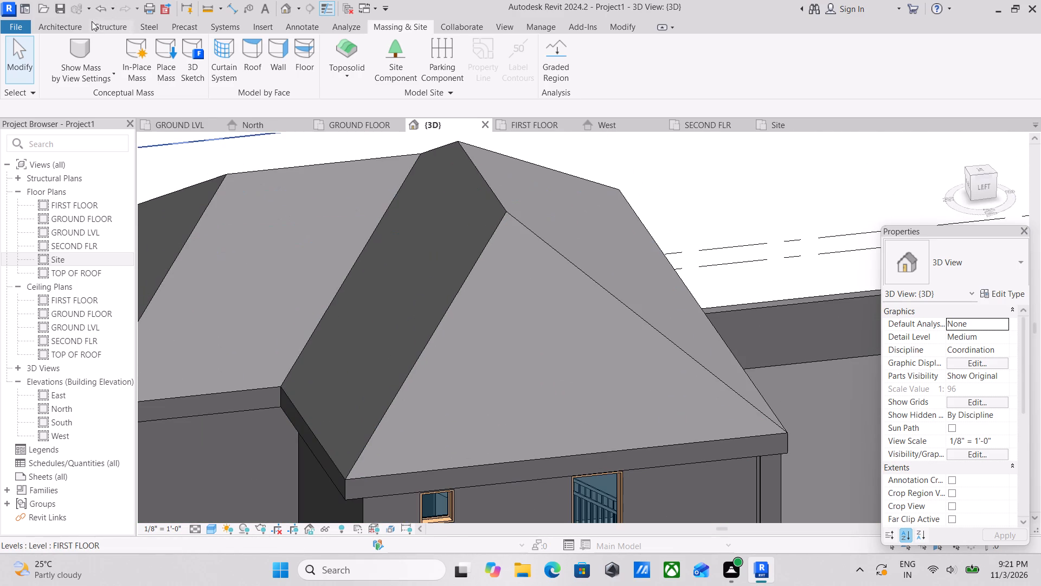
Start an in-place model component in the Generic Models category, keeping the suggested name.
left_click(61, 24)
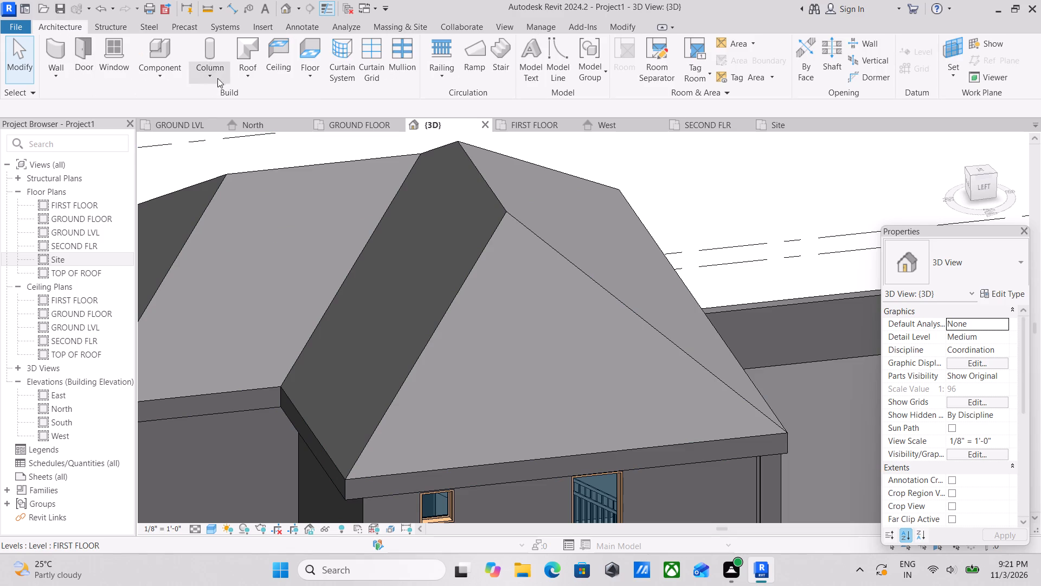
left_click(164, 77)
left_click(158, 122)
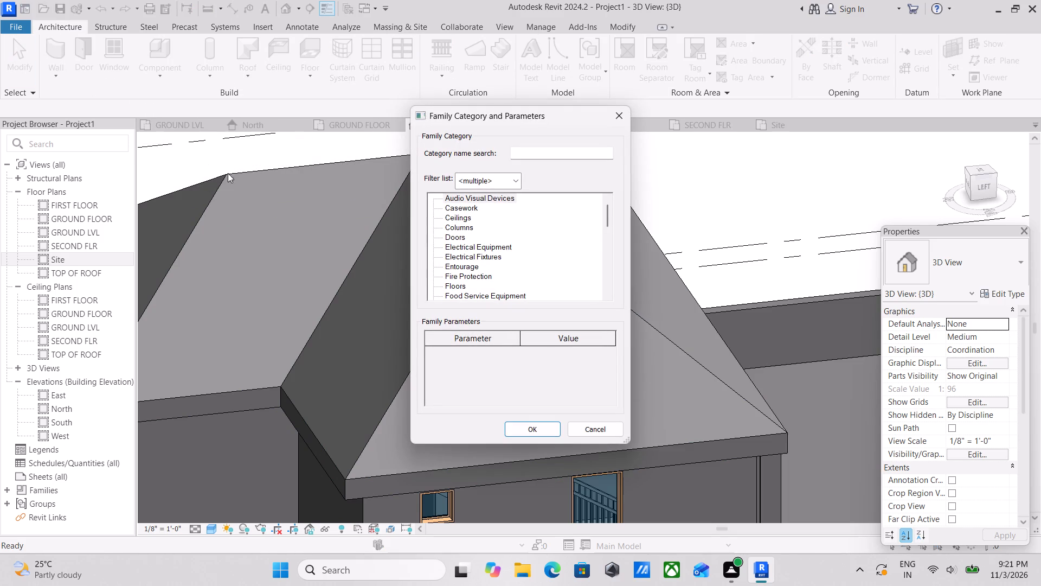
scroll(461, 281, "down", 3)
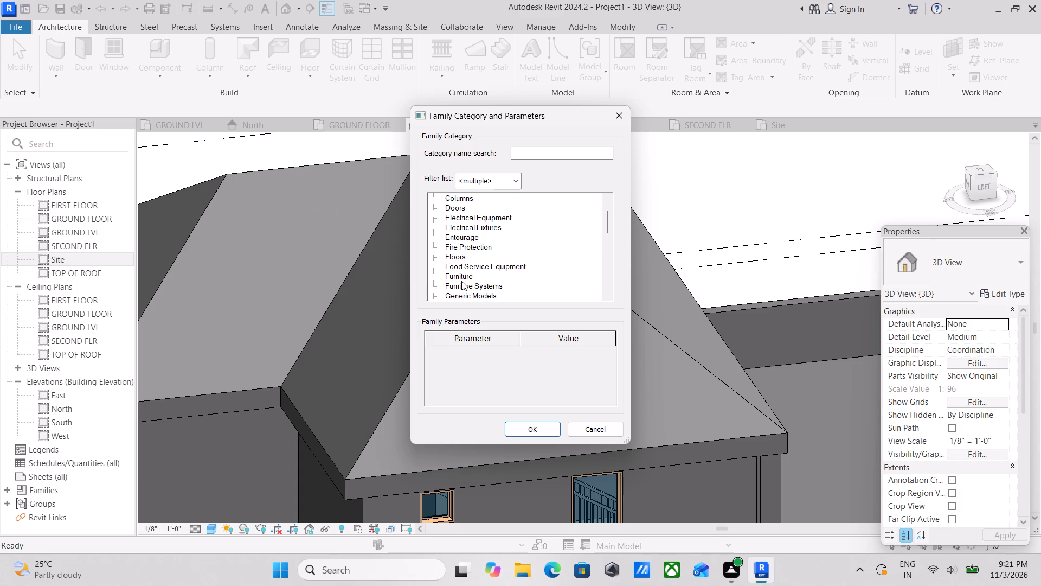
scroll(524, 221, "down", 2)
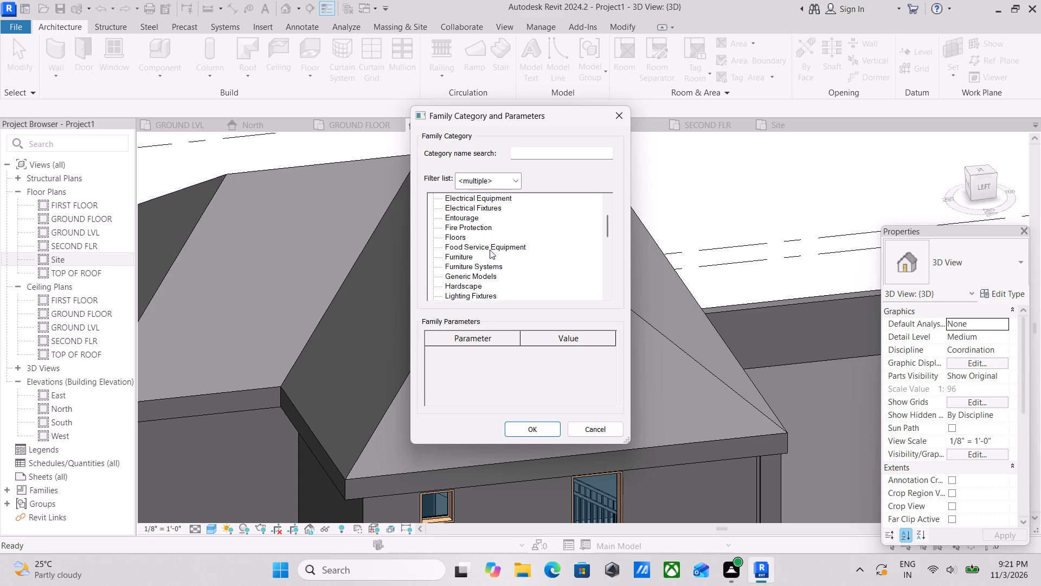
left_click(476, 278)
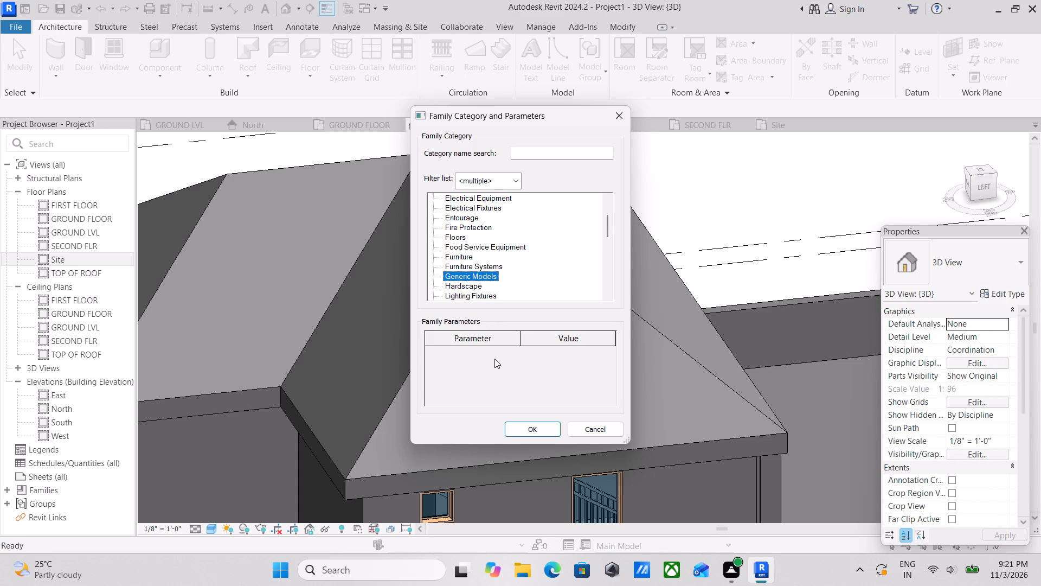
left_click(523, 427)
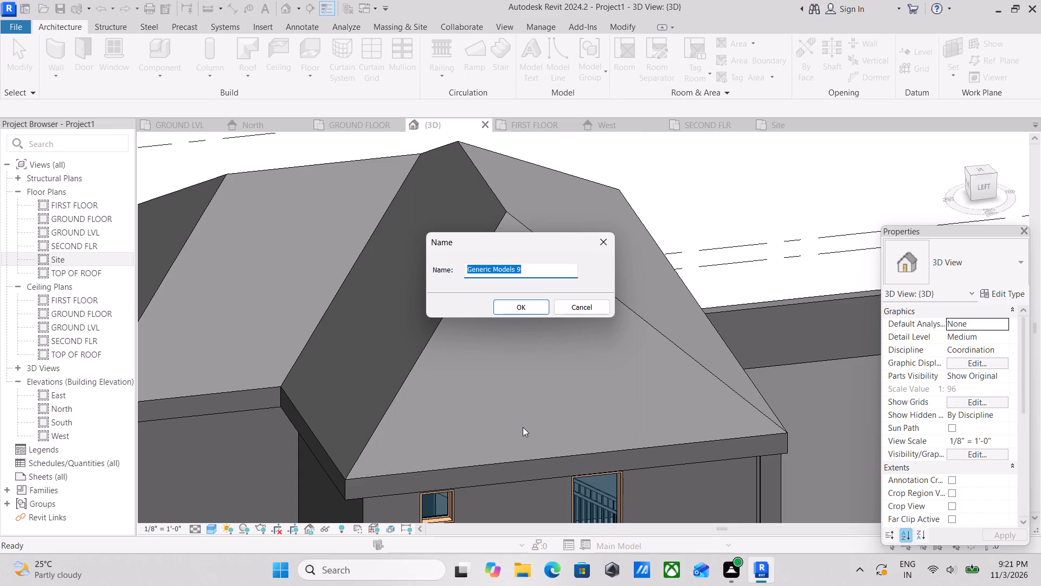
scroll(552, 408, "down", 5)
left_click(528, 309)
scroll(539, 383, "down", 2)
Set the work plane by picking the left facade's upper wall plane below the second-floor windows.
middle_click_drag(523, 349, 496, 221)
scroll(509, 296, "down", 1)
scroll(532, 297, "up", 3)
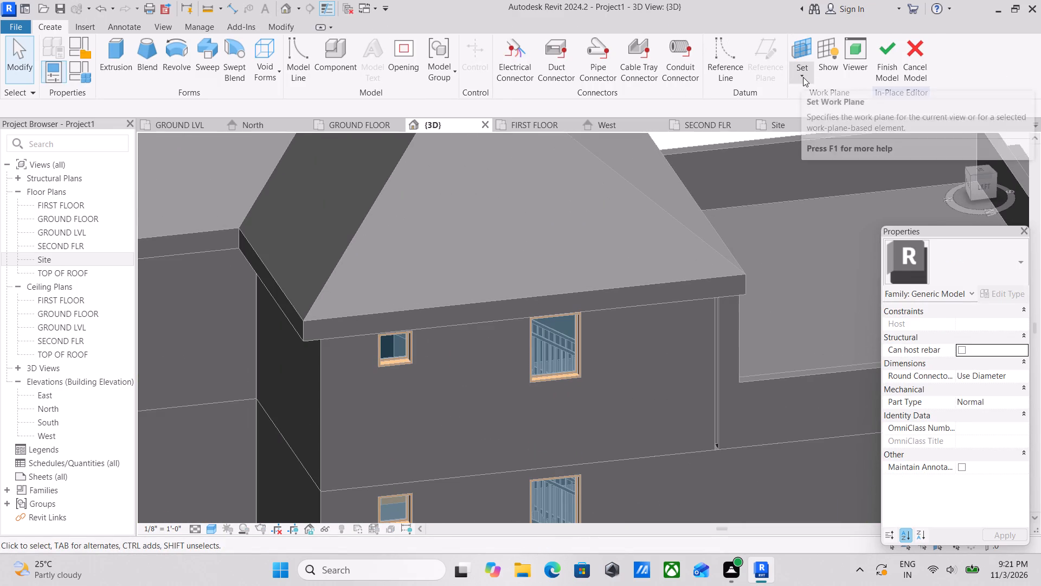
left_click(803, 77)
left_click(805, 126)
middle_click_drag(654, 250, 656, 149)
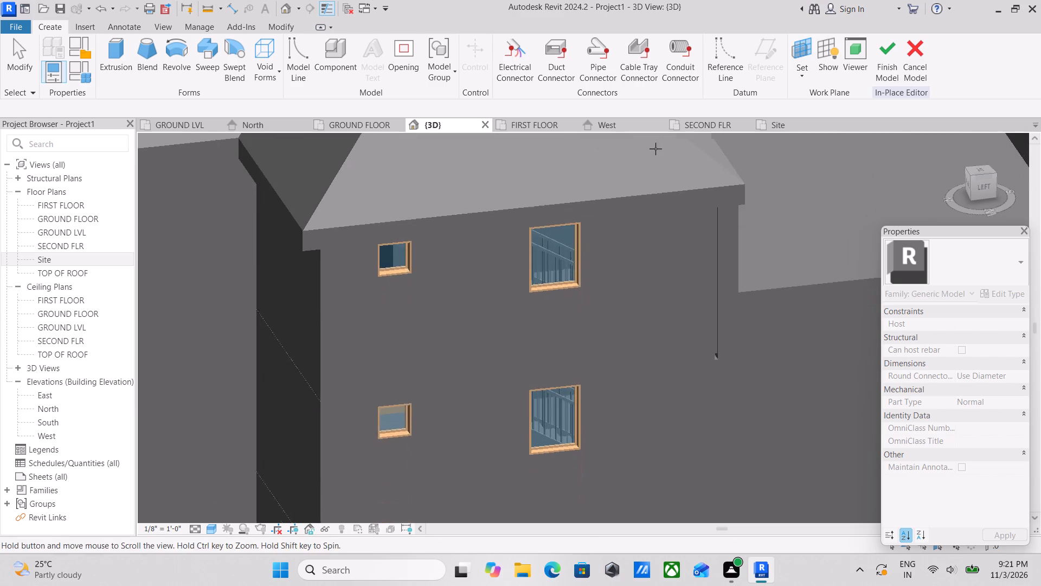
middle_click_drag(656, 149, 655, 151)
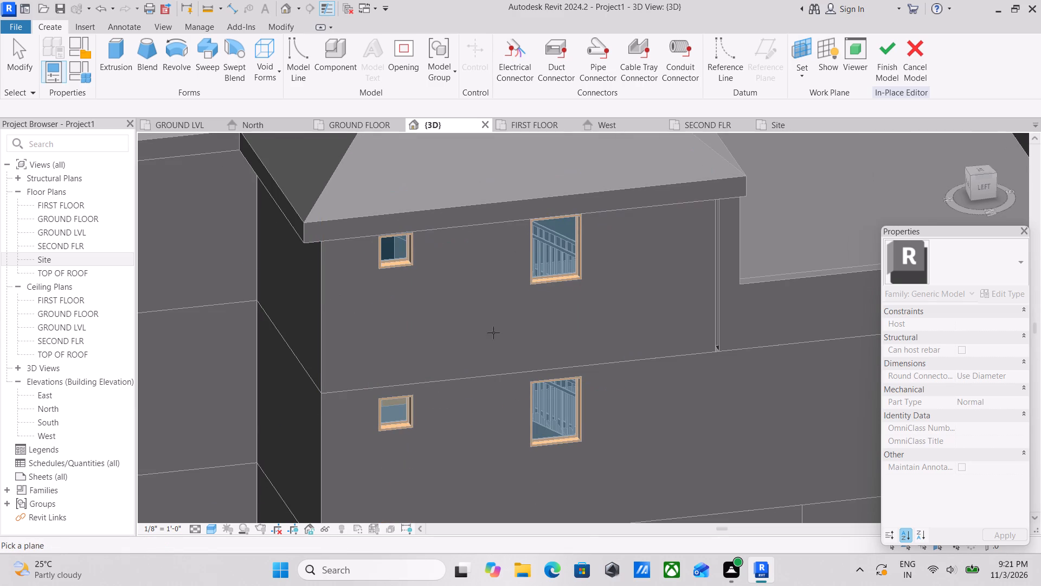
left_click(639, 359)
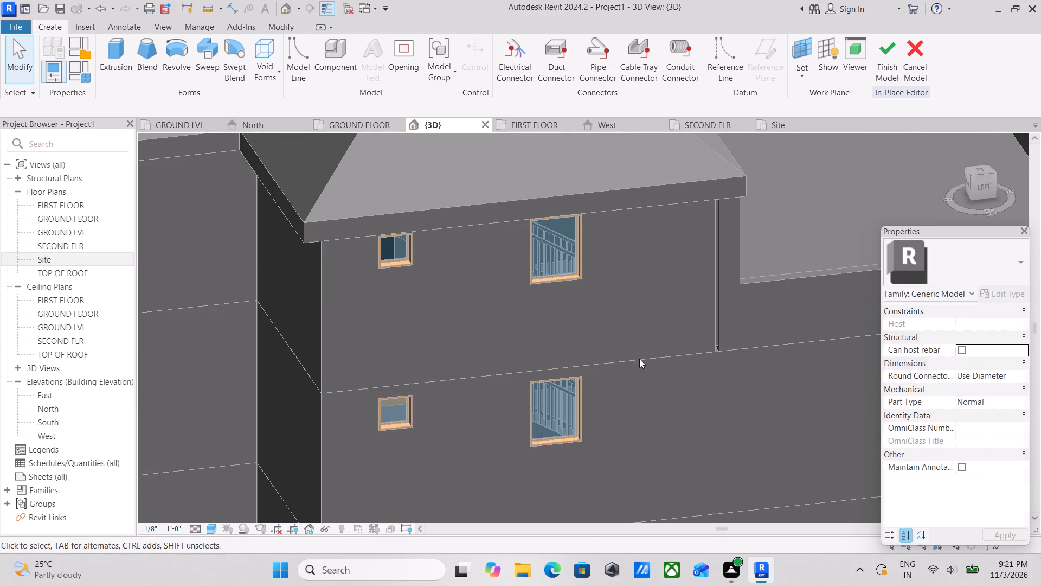
Start an extrusion and sketch a 2'-0" x 2'-0" rectangle along the opening edges of the left facade's small upper window.
scroll(408, 305, "up", 3)
middle_click_drag(415, 303, 442, 352)
scroll(445, 349, "up", 1)
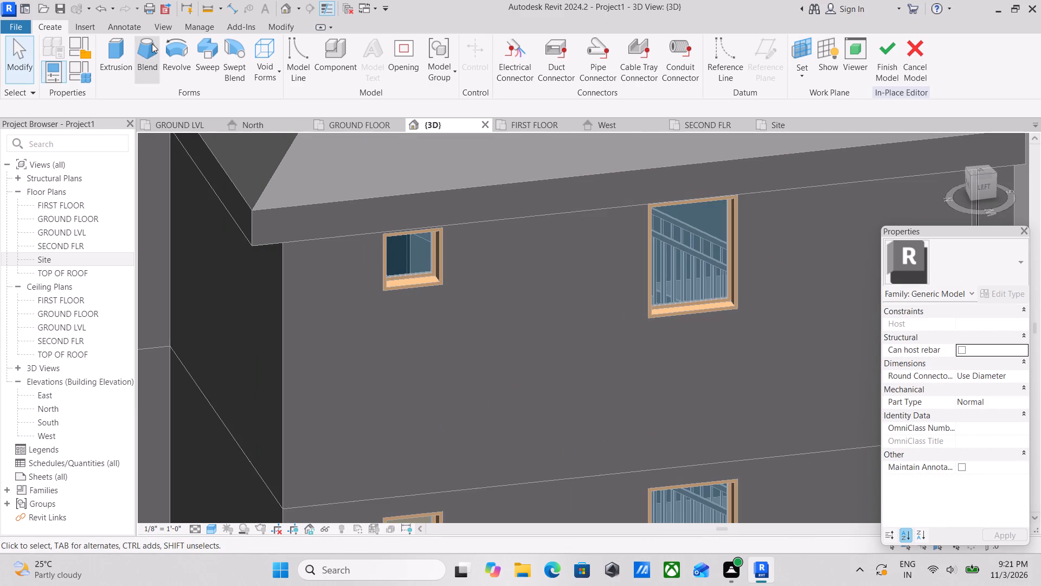
left_click(123, 52)
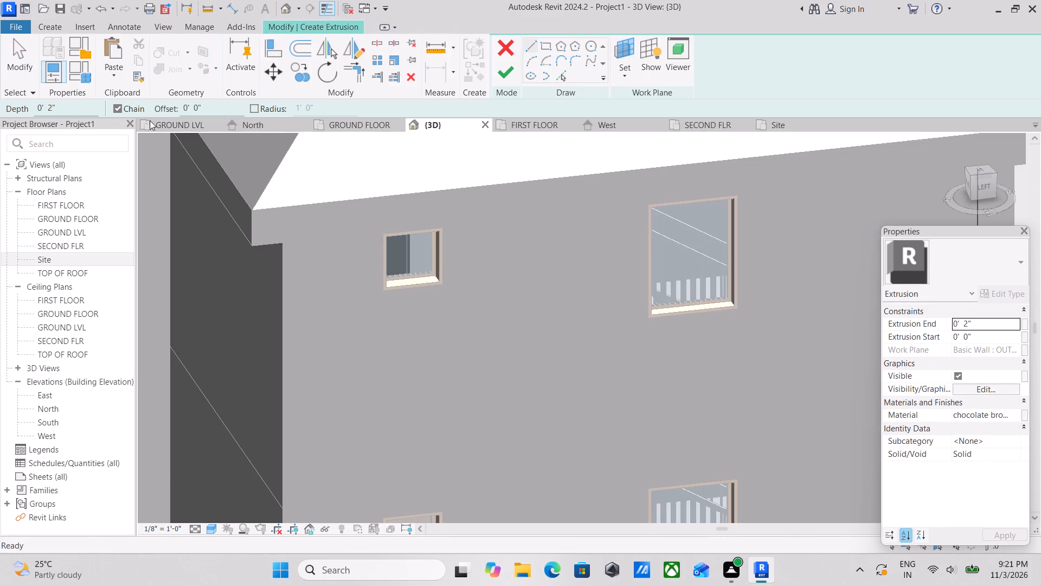
scroll(631, 250, "up", 3)
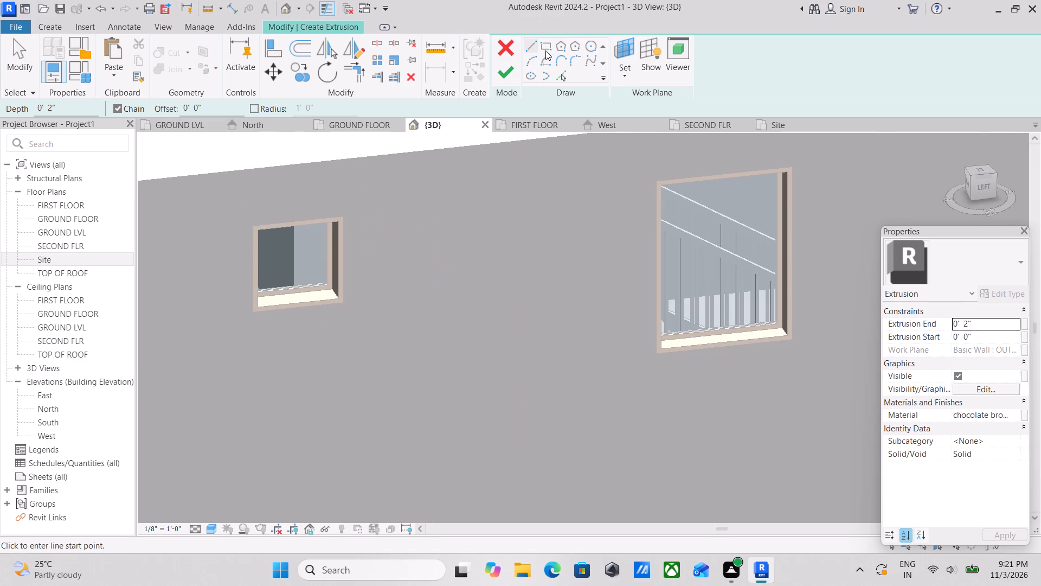
left_click(545, 49)
scroll(243, 238, "up", 5)
scroll(246, 222, "down", 1)
scroll(246, 222, "up", 1)
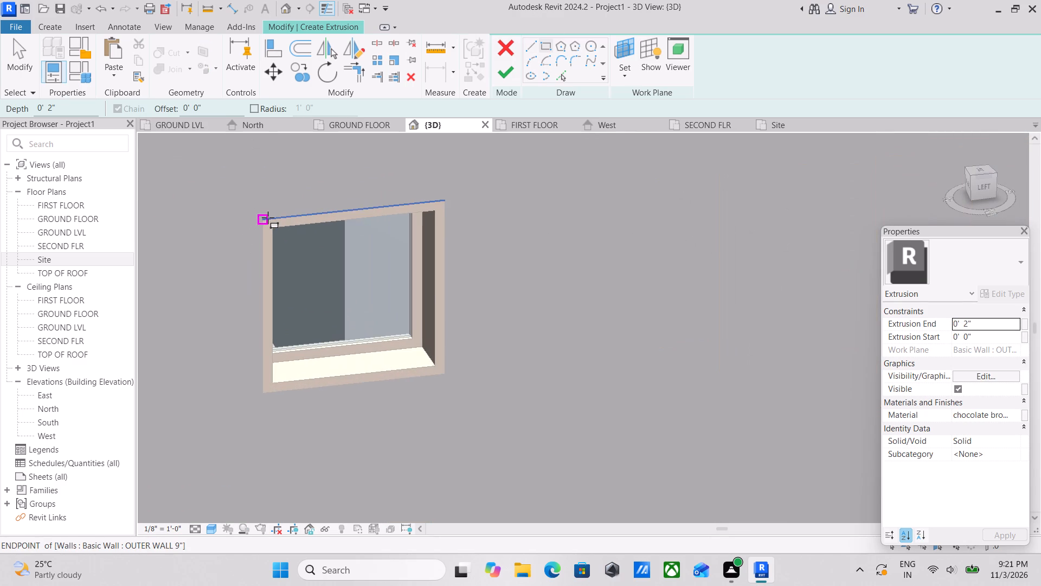
left_click(268, 218)
middle_click_drag(354, 294, 336, 258)
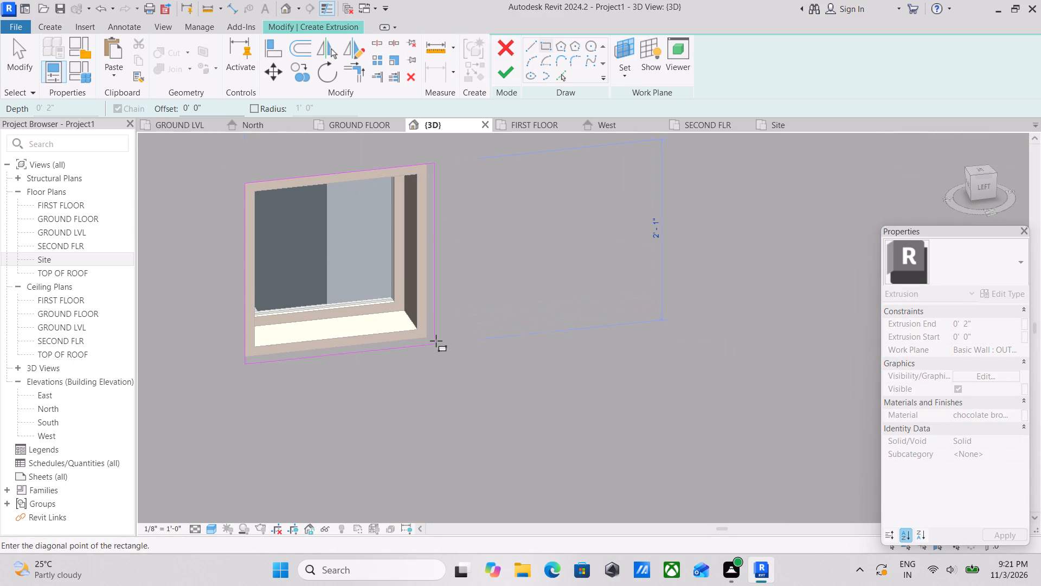
left_click(427, 335)
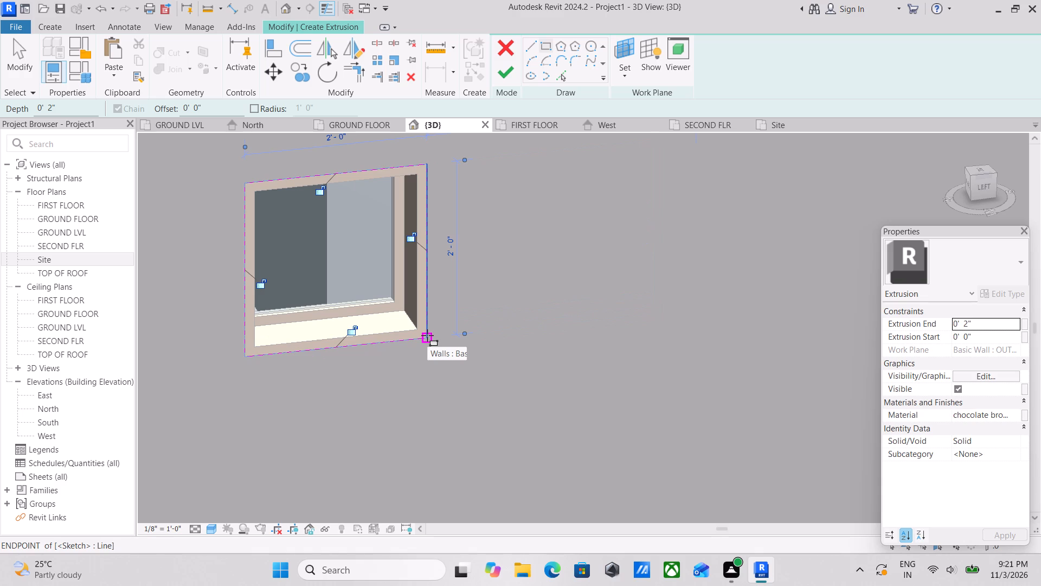
Sketch a second rectangle around the same window opening with a 4" outward offset to form the surround's outer edge.
scroll(604, 207, "down", 1)
middle_click_drag(599, 209, 611, 237)
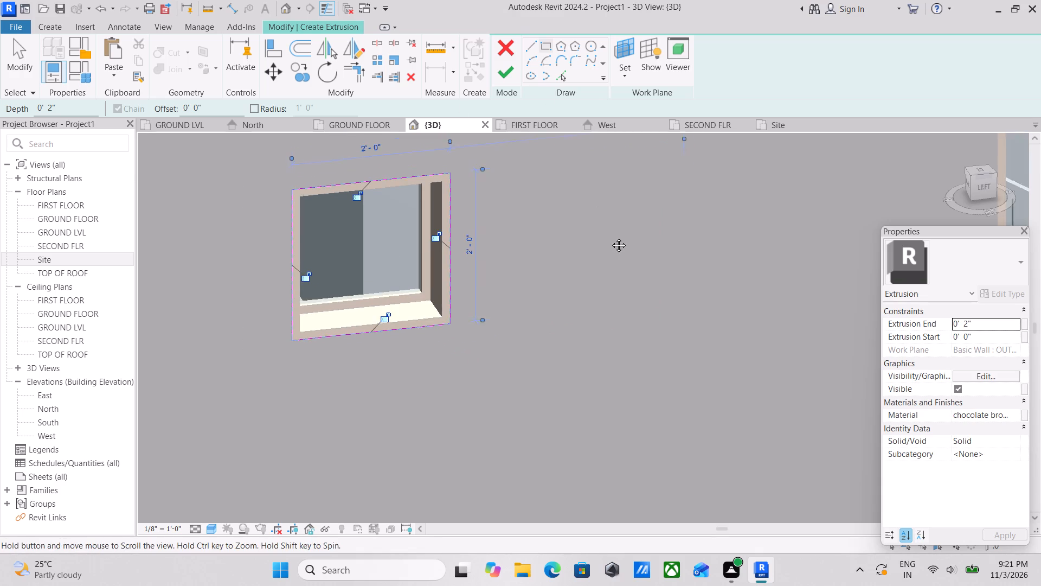
middle_click_drag(611, 237, 634, 277)
scroll(496, 189, "down", 1)
middle_click_drag(498, 193, 550, 266)
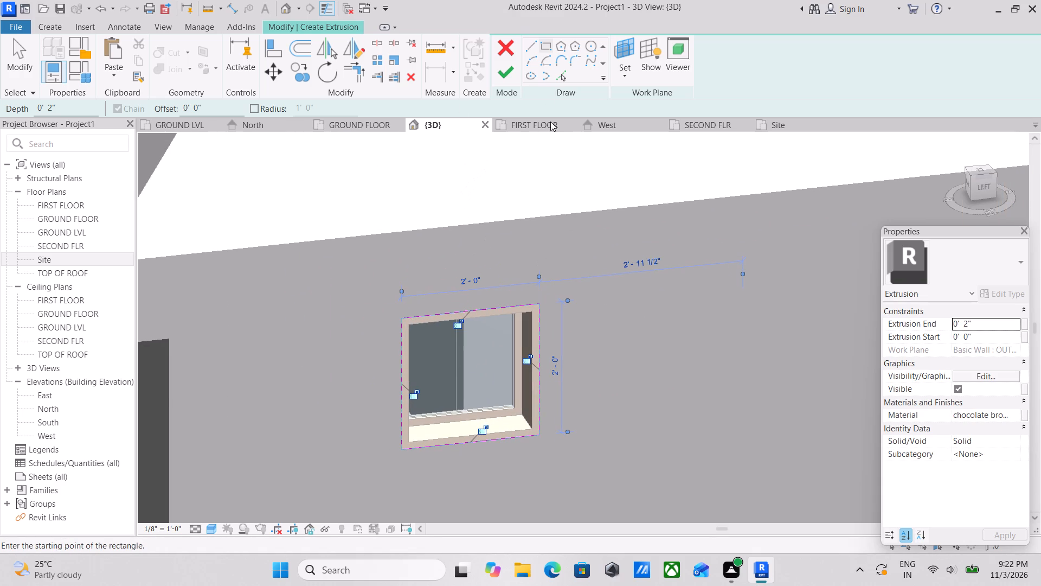
scroll(550, 122, "up", 2)
scroll(378, 353, "up", 3)
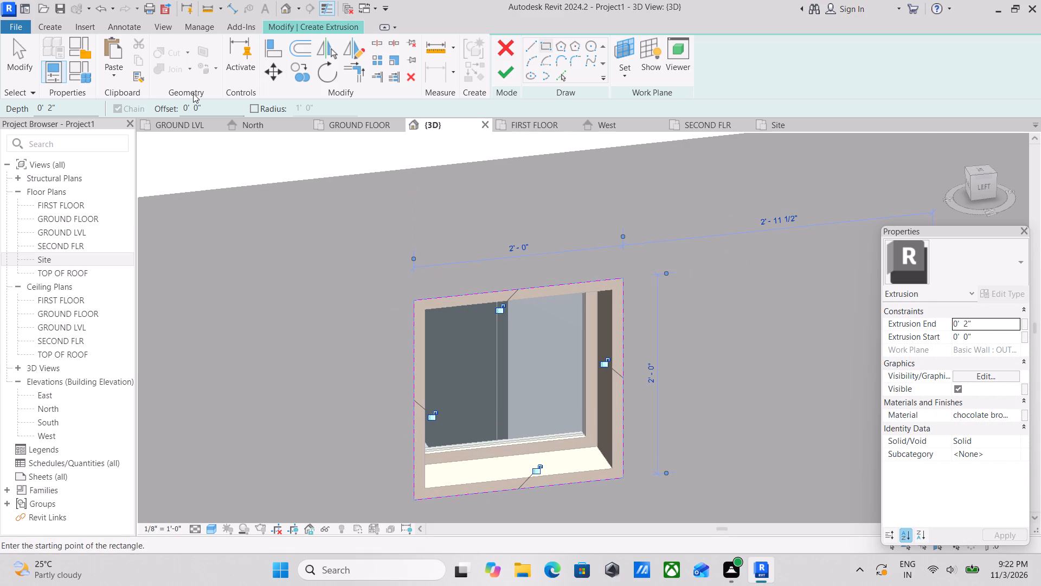
left_click_drag(223, 107, 161, 120)
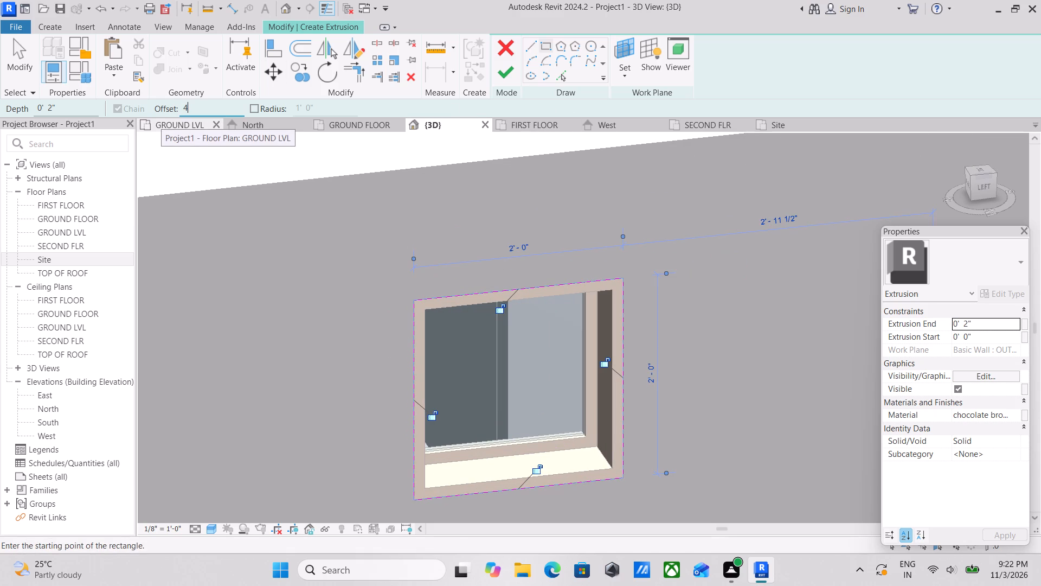
key("4")
key("shift+quotedbl")
key("Return")
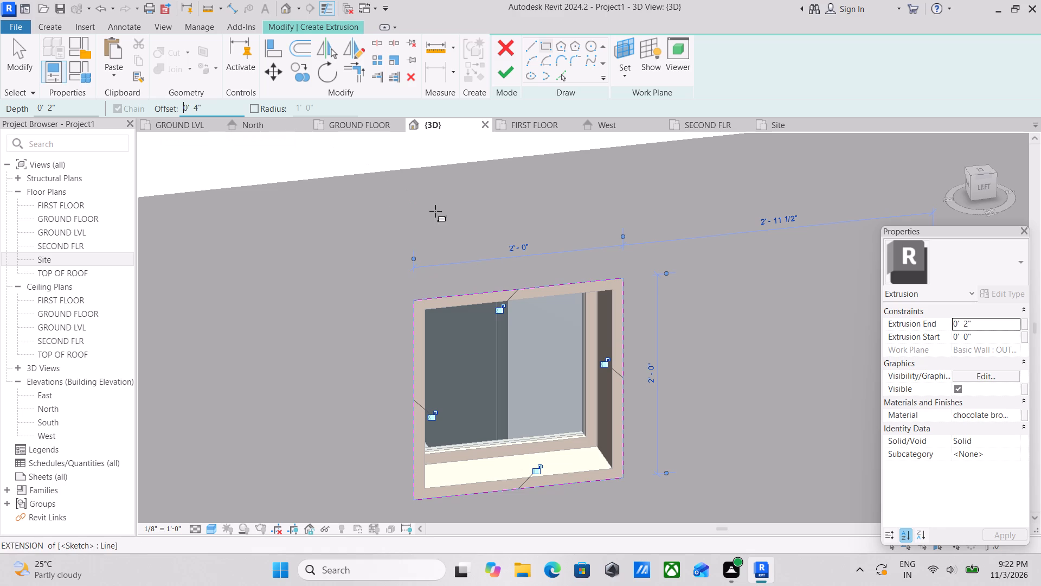
scroll(458, 322, "up", 2)
scroll(387, 297, "up", 2)
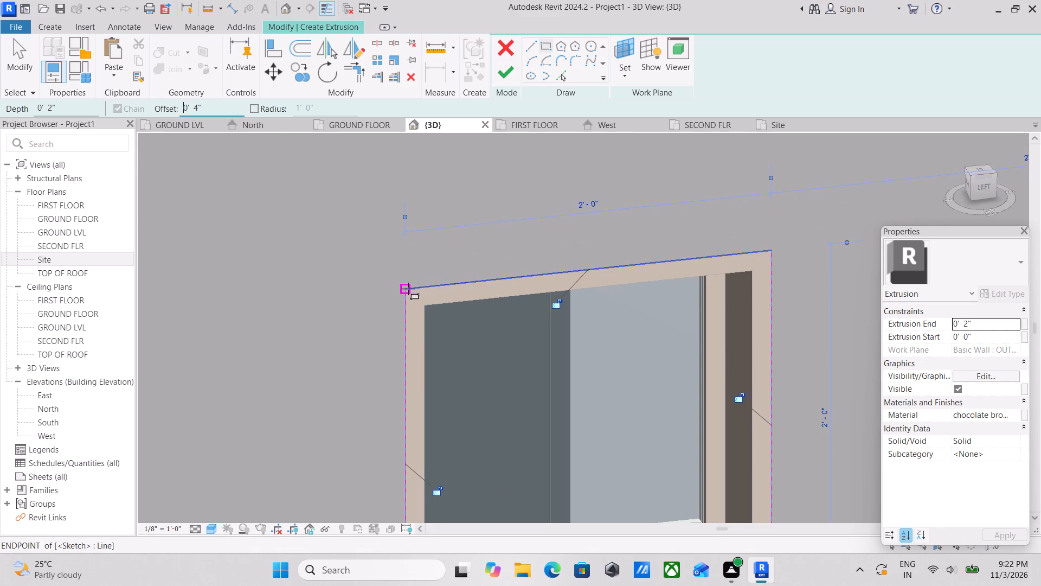
left_click(408, 289)
middle_click_drag(504, 381, 412, 284)
middle_click_drag(472, 345, 325, 322)
scroll(443, 333, "down", 1)
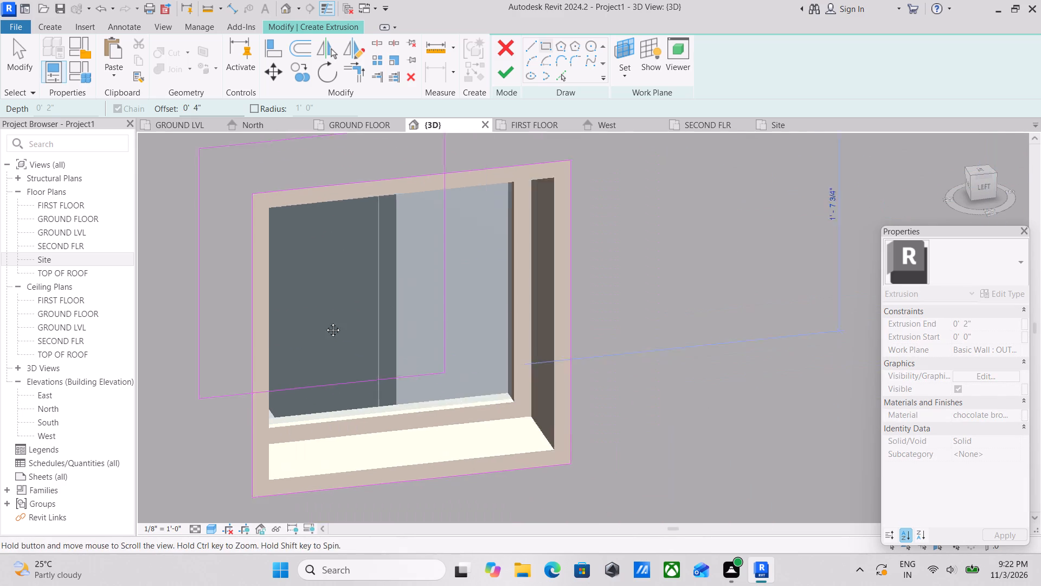
middle_click_drag(325, 322, 280, 314)
left_click(454, 451)
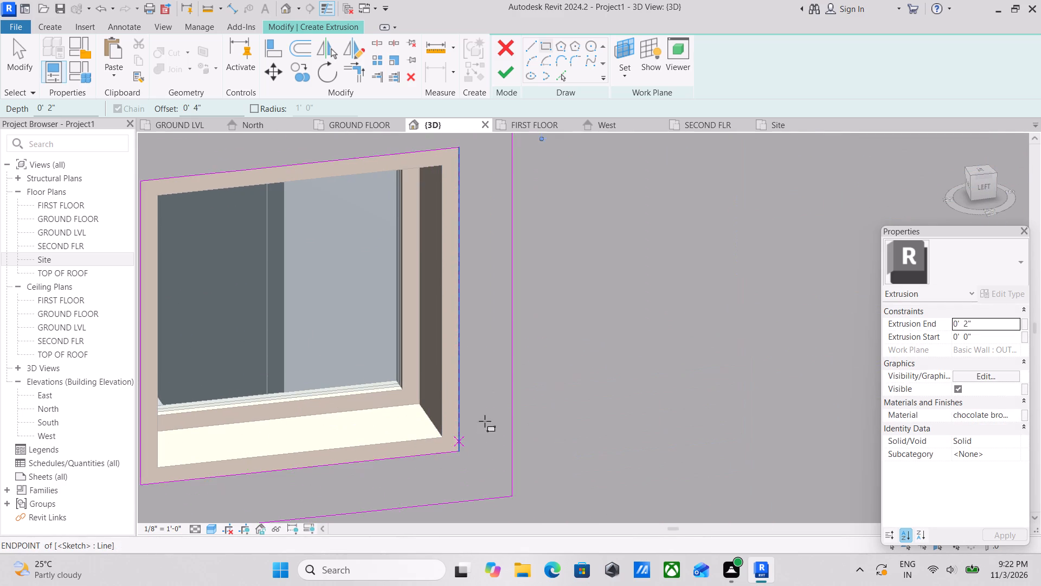
Set the window surround's extrusion end to 6" and finish the extrusion sketch.
scroll(523, 386, "down", 3)
scroll(569, 376, "down", 2)
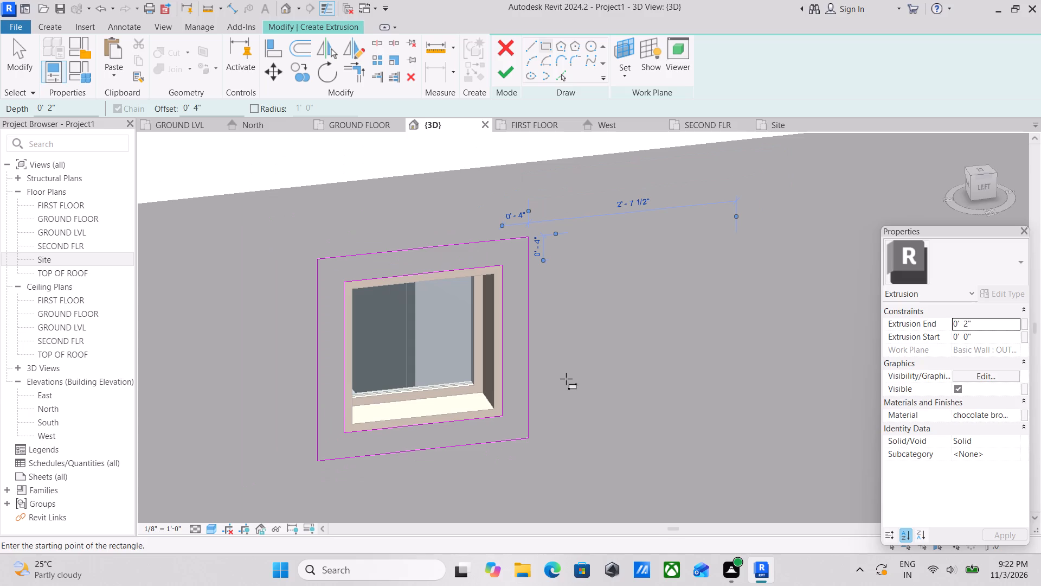
scroll(503, 290, "down", 6)
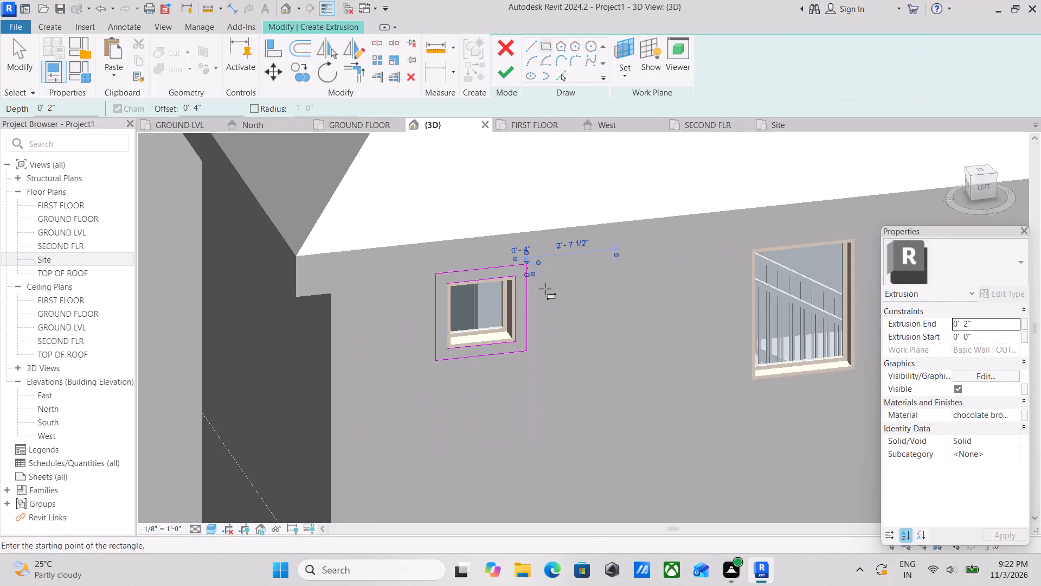
middle_click_drag(550, 304, 568, 370)
scroll(518, 354, "up", 8)
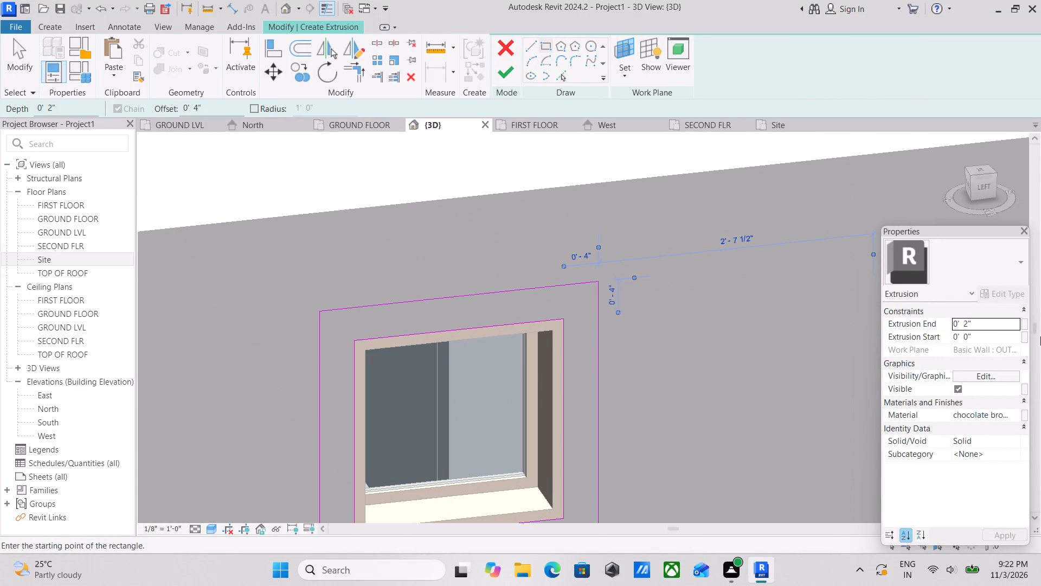
scroll(1025, 354, "down", 2)
left_click(994, 322)
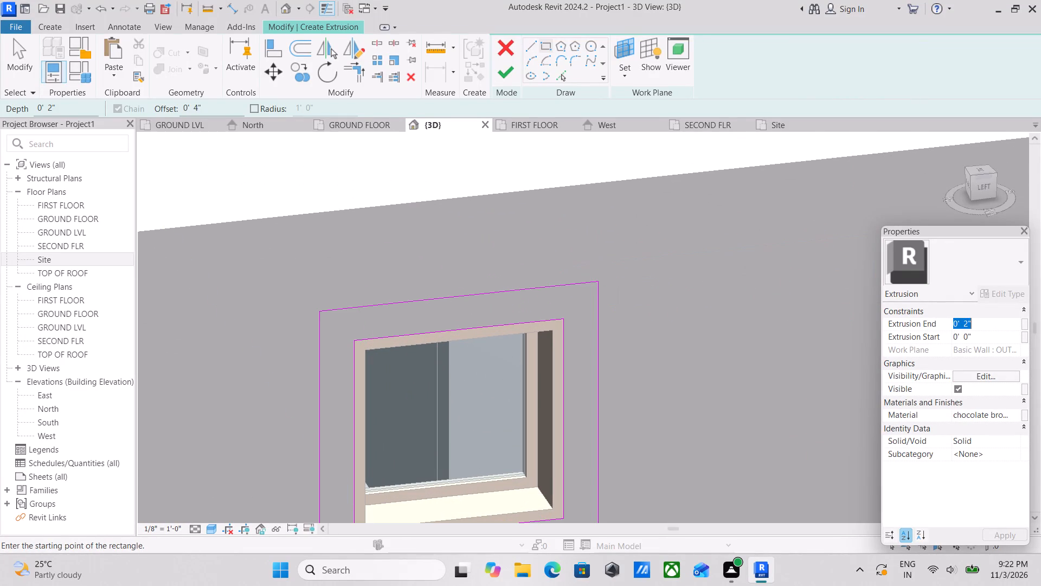
key("6")
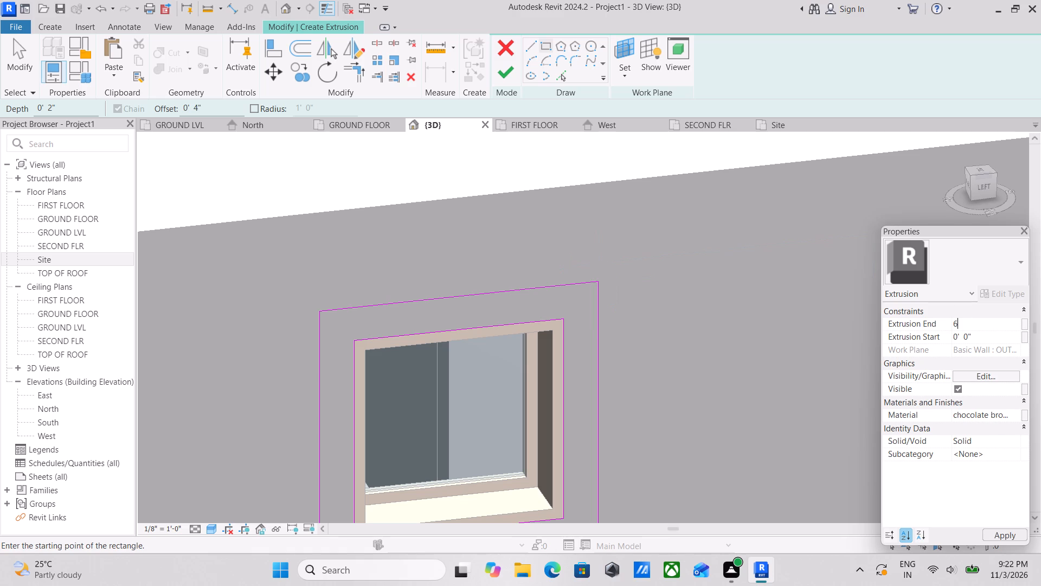
key("shift+quotedbl")
key("Return")
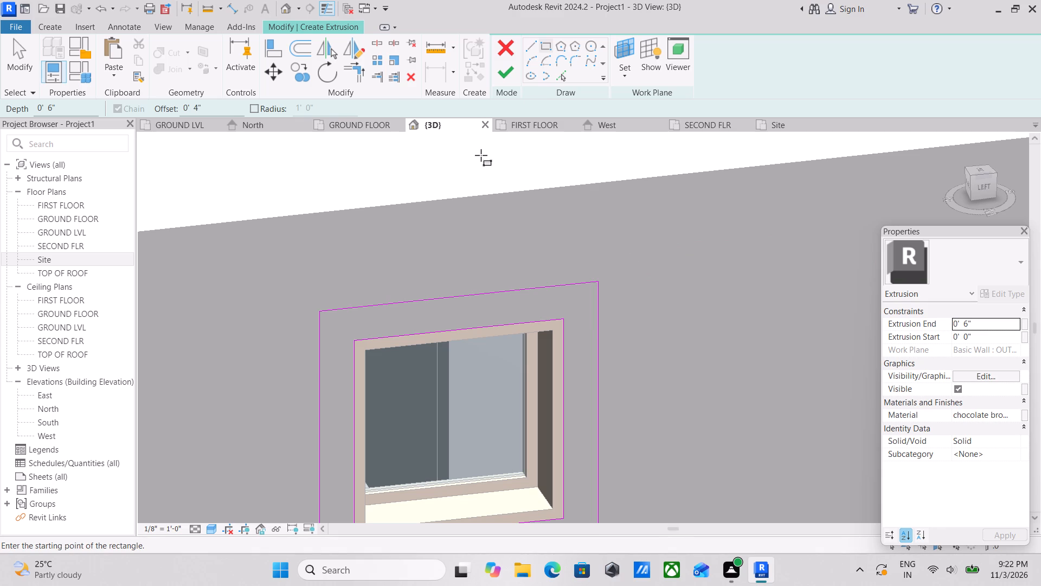
left_click(509, 76)
Check the surround in the straight left view and finish the in-place model.
scroll(504, 220, "down", 2)
middle_click_drag(503, 215, 515, 200)
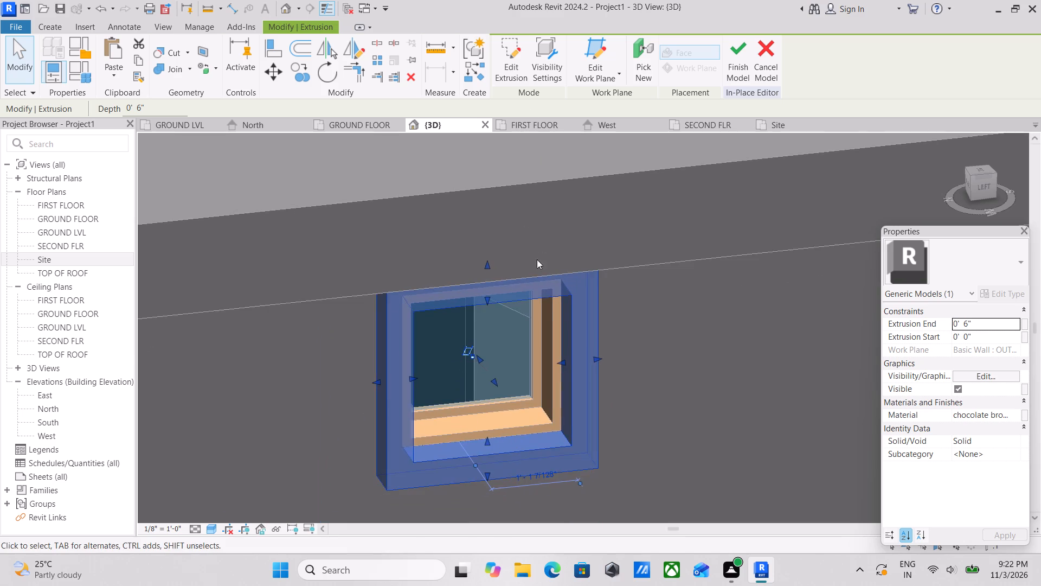
scroll(532, 288, "down", 2)
middle_click_drag(531, 286, 543, 255)
left_click(986, 191)
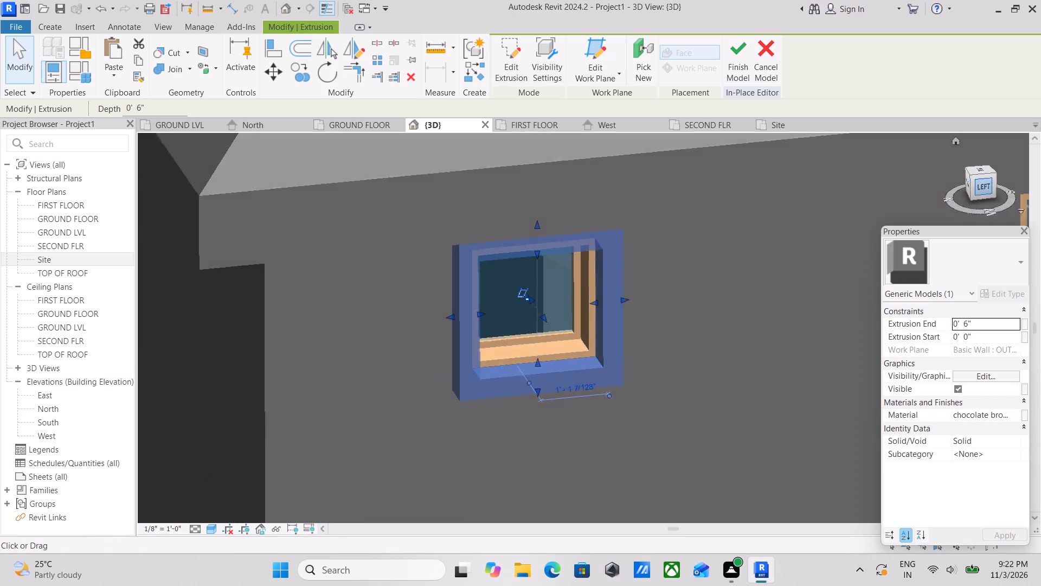
scroll(728, 271, "down", 3)
scroll(631, 286, "up", 2)
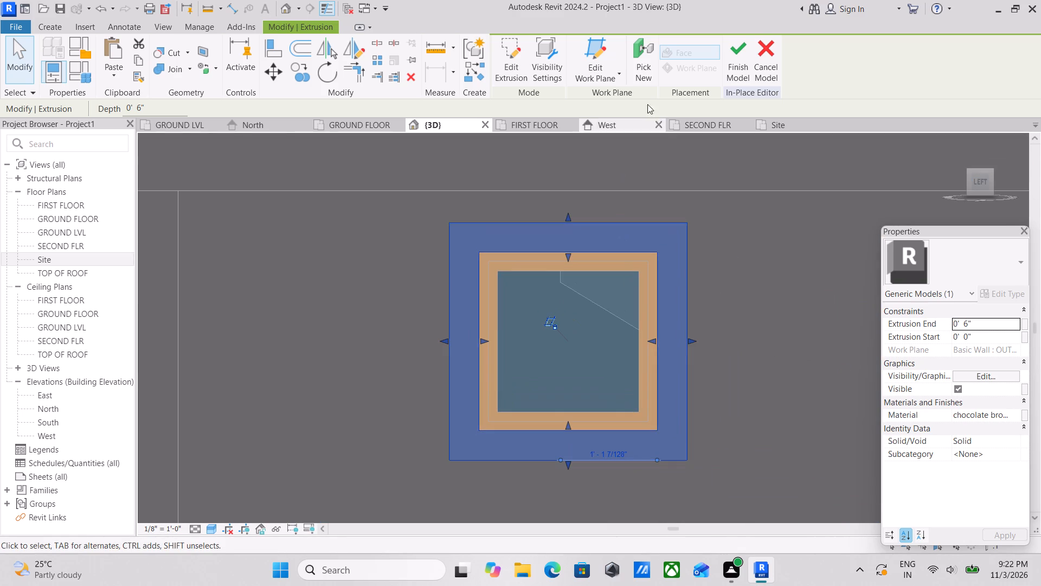
left_click(736, 40)
Start another in-place component in the Generic Models category for the left facade's upper windows, keeping the suggested name.
scroll(655, 220, "down", 1)
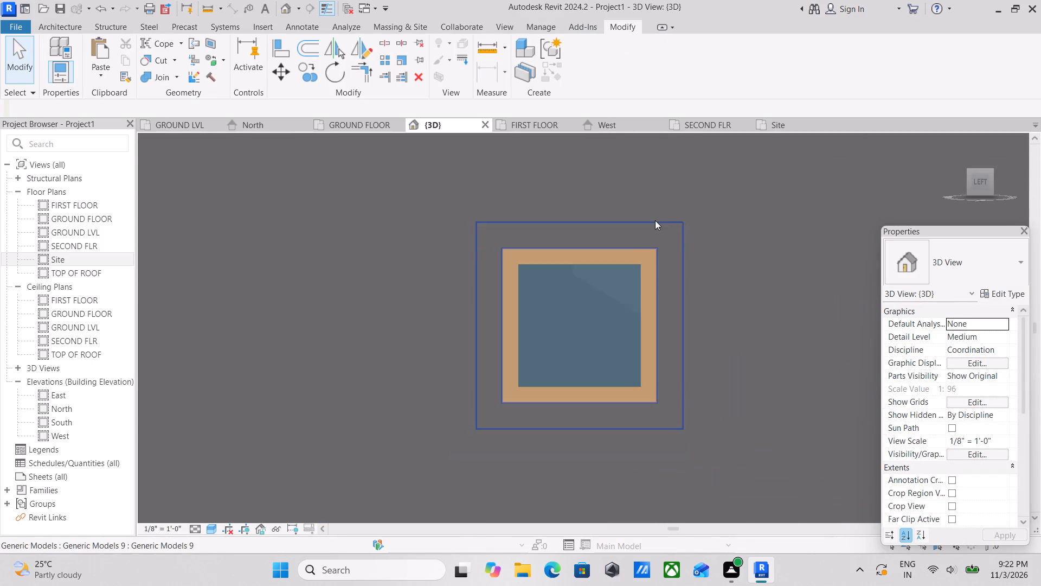
scroll(655, 220, "down", 2)
middle_click_drag(655, 220, 536, 223)
scroll(536, 223, "up", 1)
scroll(545, 222, "down", 4)
middle_click_drag(546, 221, 588, 91)
scroll(634, 216, "down", 2)
middle_click_drag(634, 218, 503, 273)
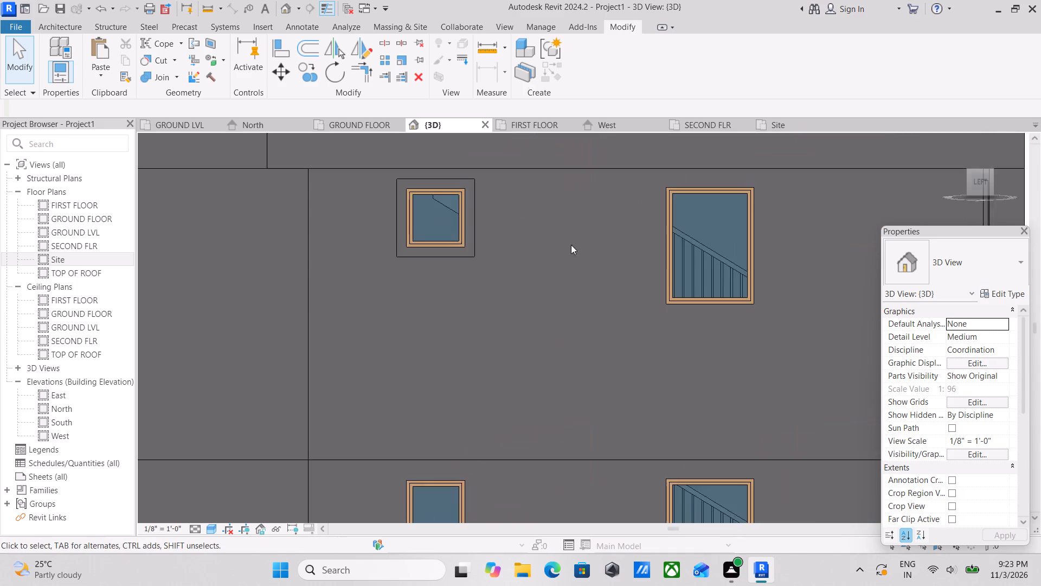
middle_click_drag(571, 245, 507, 270)
middle_click_drag(558, 243, 523, 265)
middle_click_drag(460, 257, 472, 270)
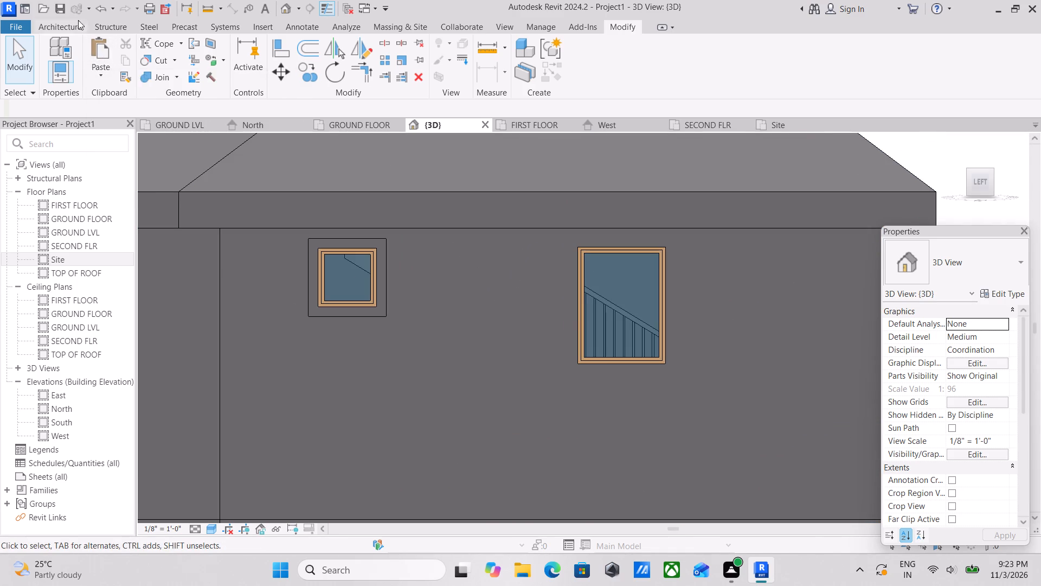
left_click(52, 20)
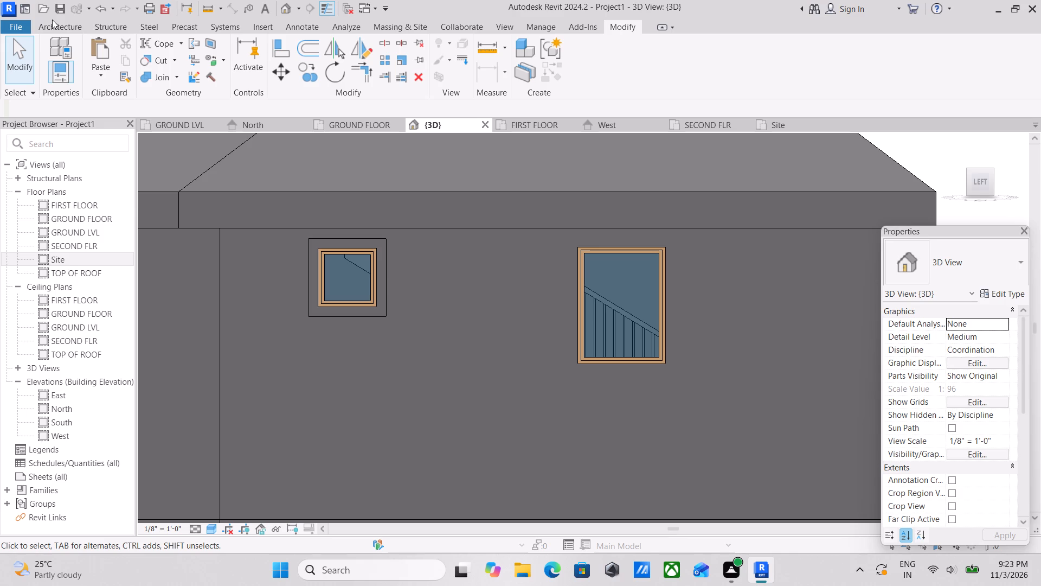
left_click(53, 24)
left_click(157, 81)
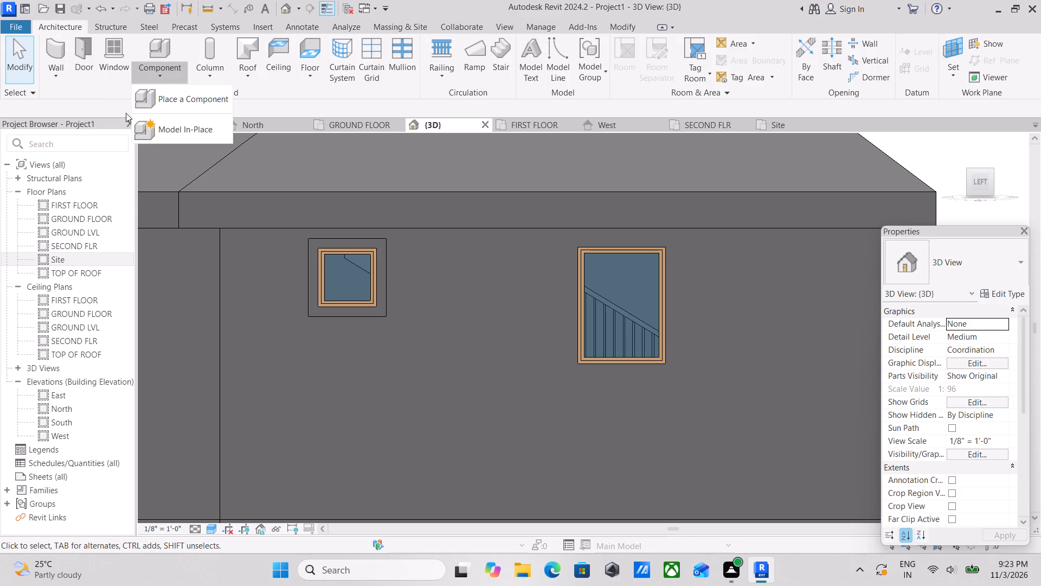
left_click(150, 125)
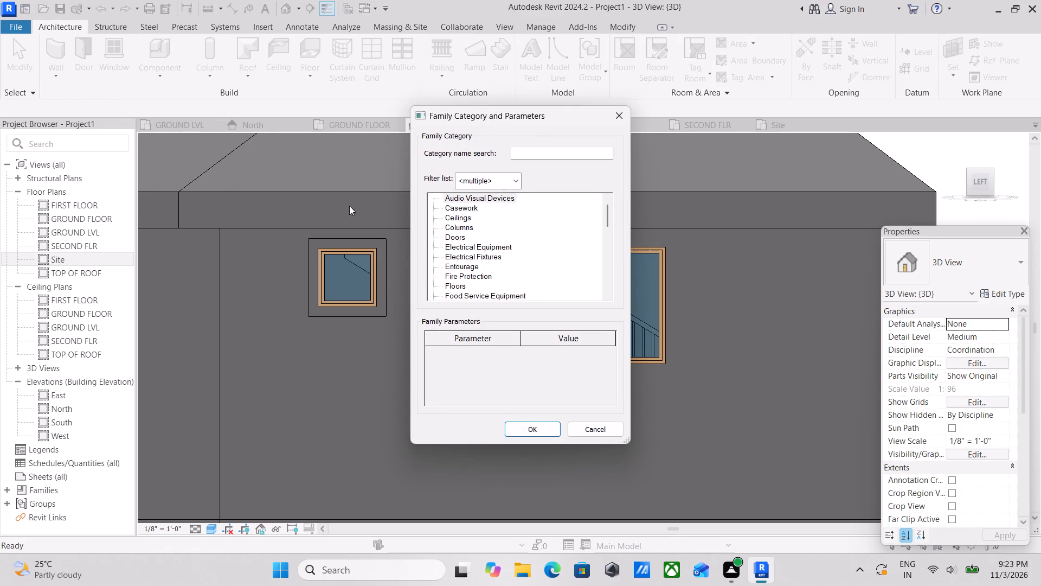
scroll(438, 218, "down", 3)
scroll(467, 275, "down", 5)
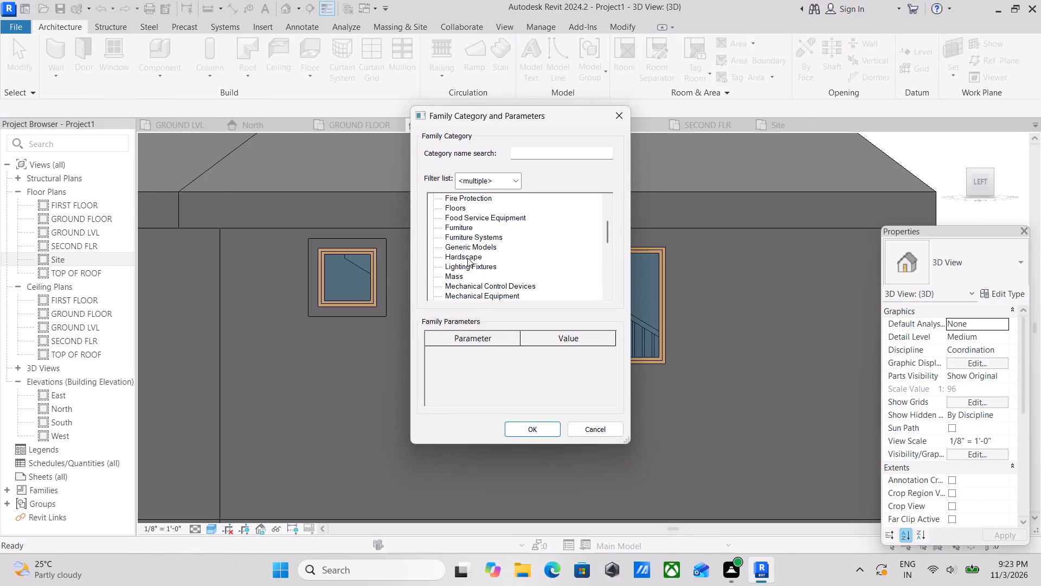
left_click(467, 244)
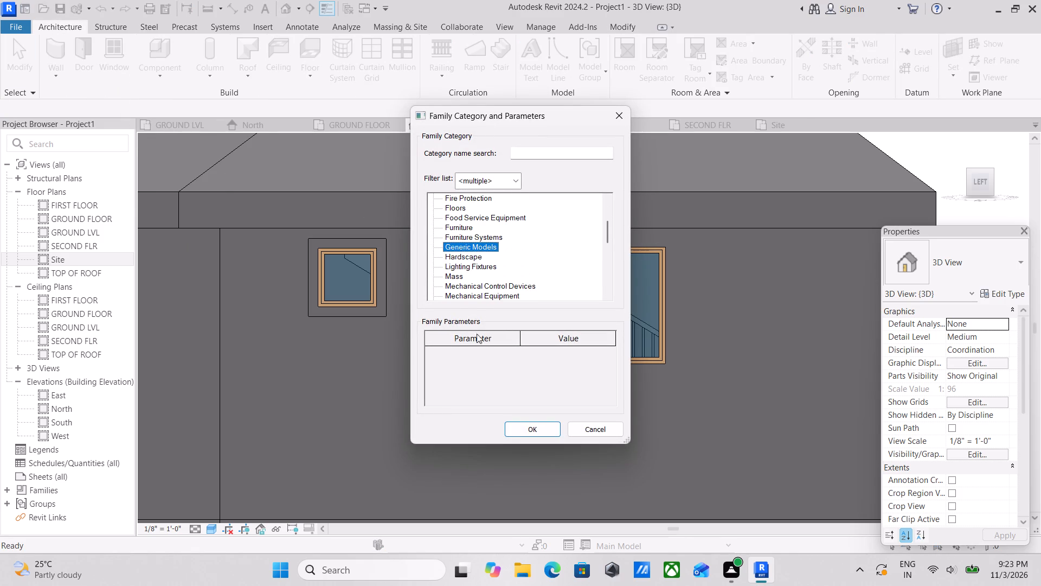
left_click(544, 432)
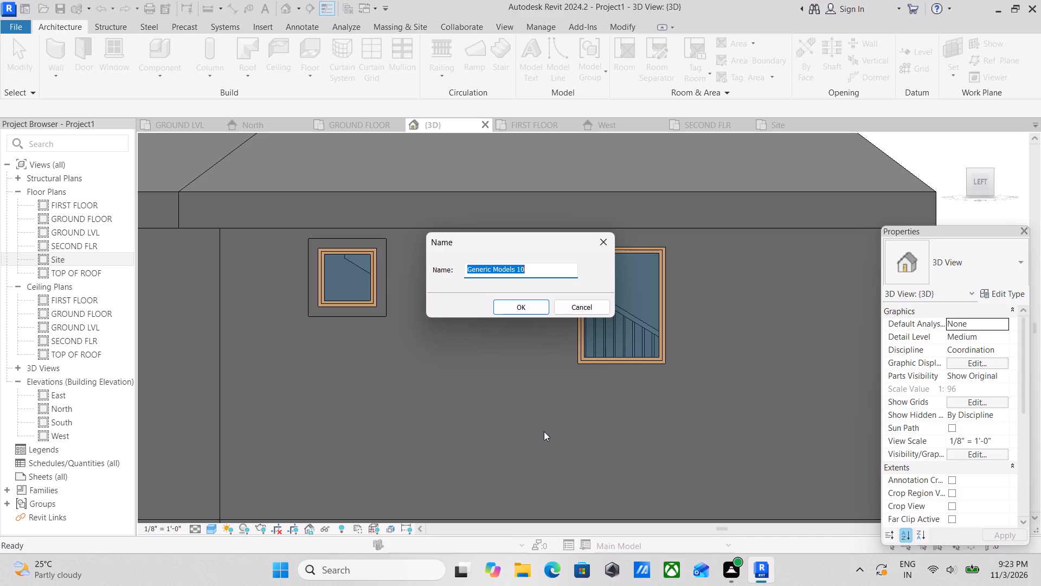
left_click(514, 309)
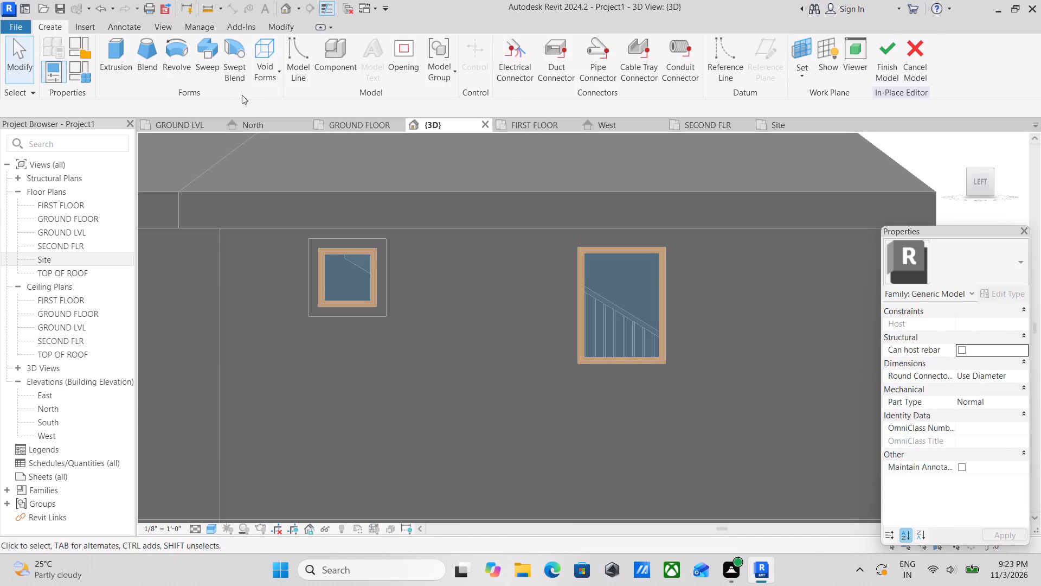
Set the work plane by picking the left facade's upper-floor outer wall face.
left_click(798, 75)
left_click(812, 126)
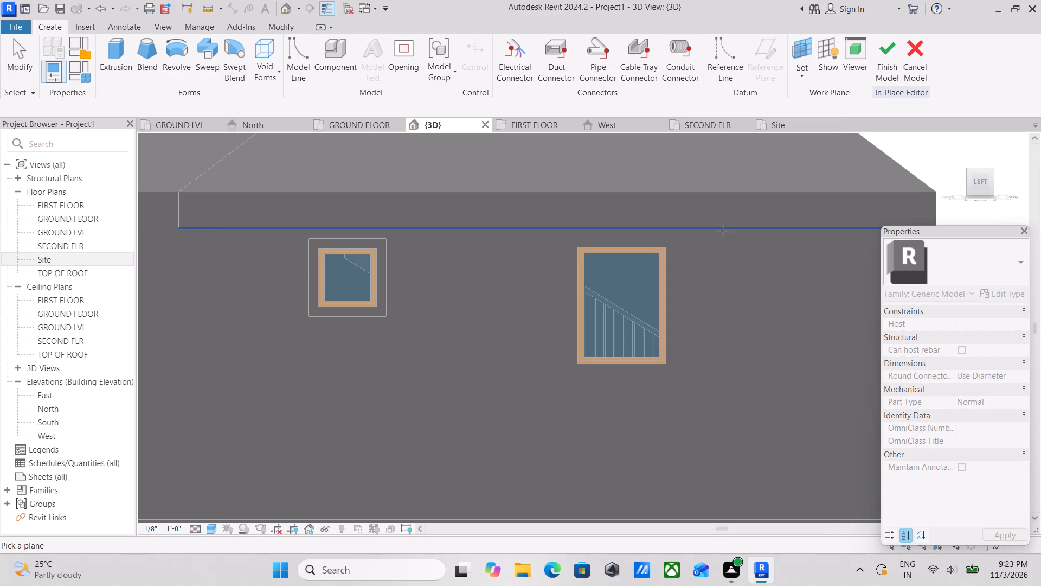
scroll(722, 232, "down", 2)
middle_click_drag(722, 232, 606, 195)
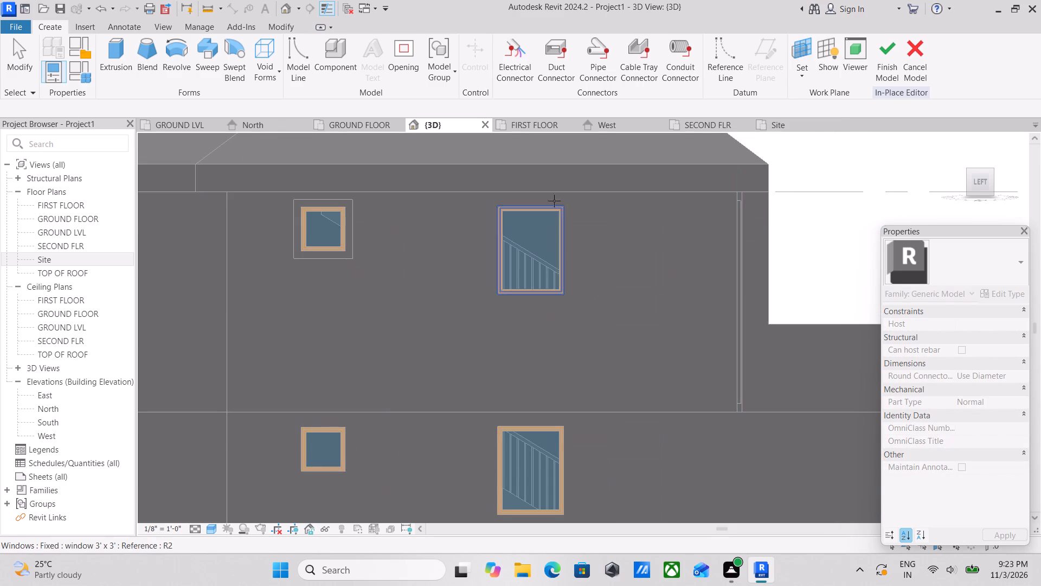
scroll(601, 238, "down", 1)
middle_click_drag(601, 238, 520, 207)
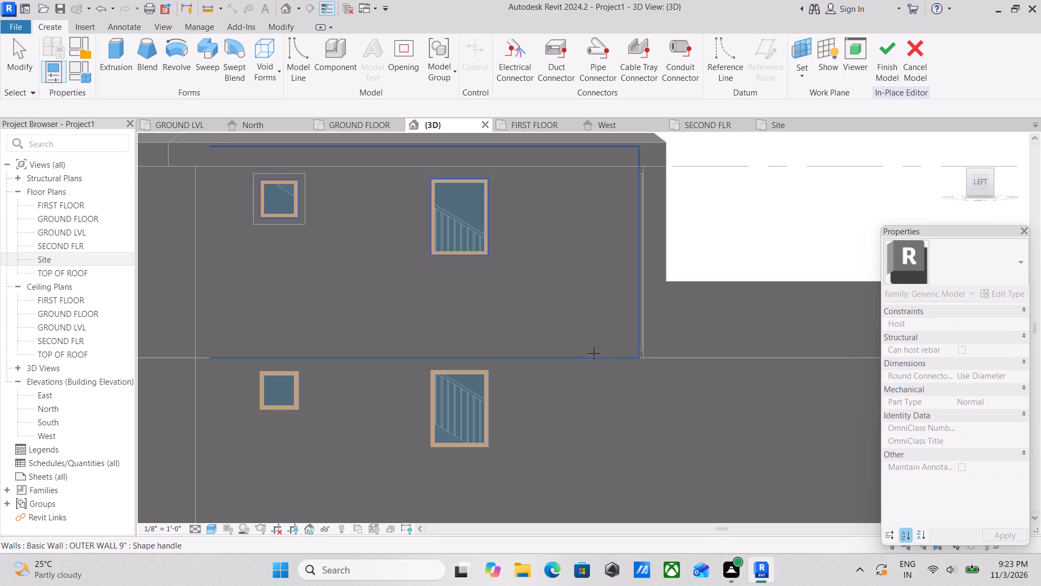
scroll(524, 278, "down", 1)
middle_click_drag(524, 278, 539, 336)
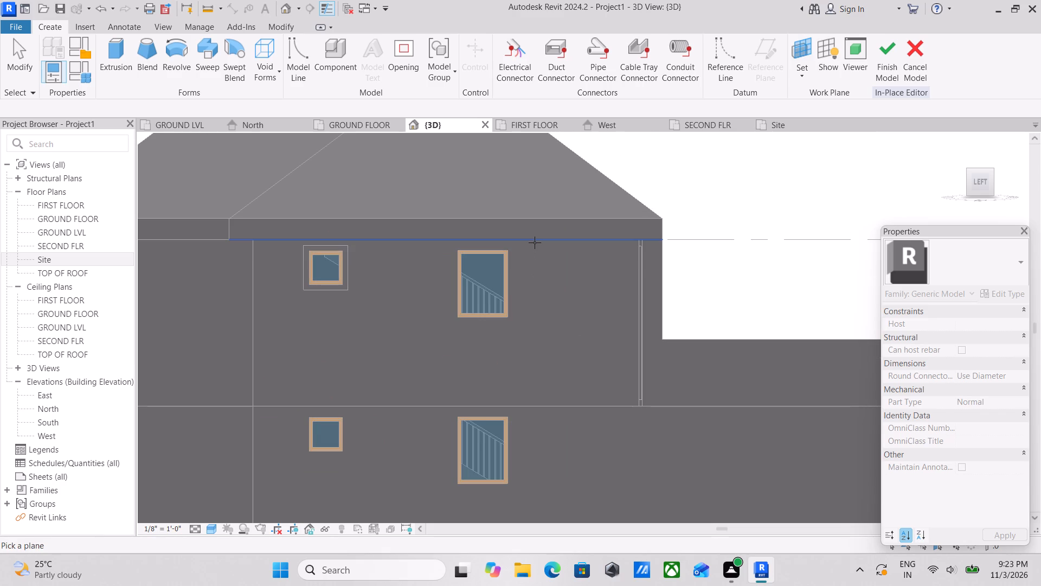
scroll(535, 243, "down", 2)
middle_click_drag(529, 278, 529, 318)
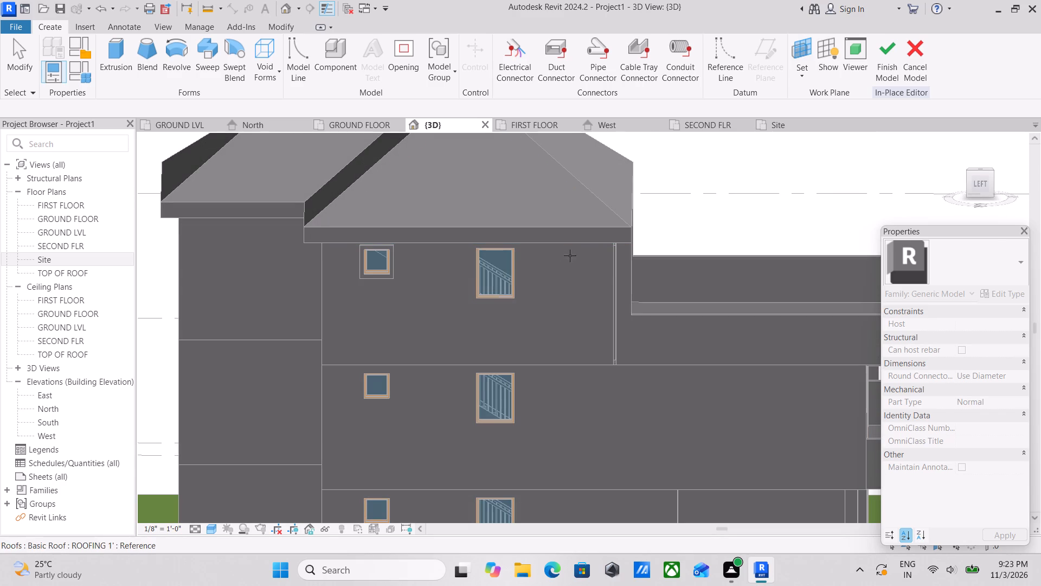
scroll(494, 331, "down", 2)
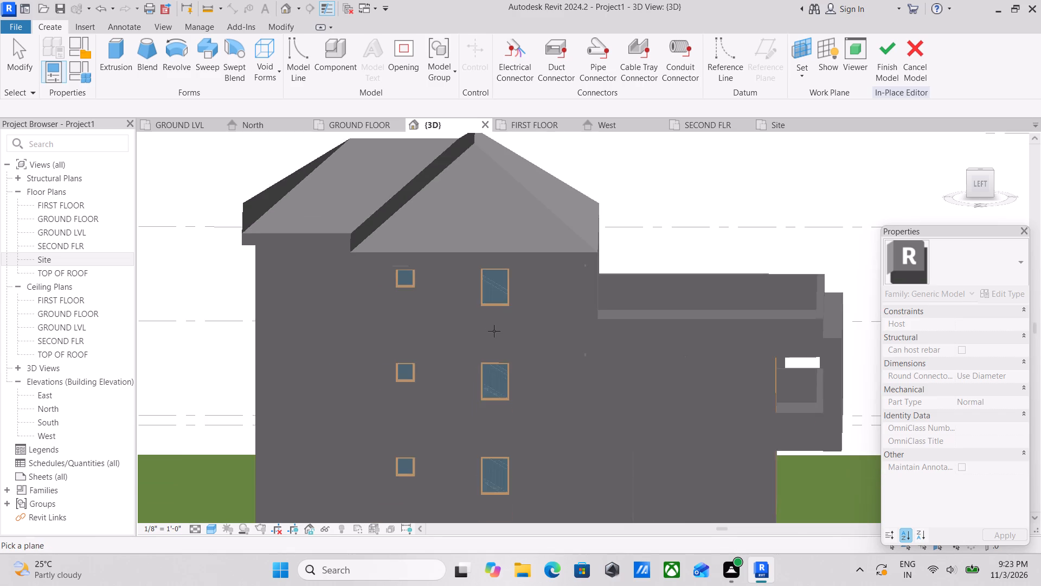
middle_click_drag(497, 339, 469, 358, "shift")
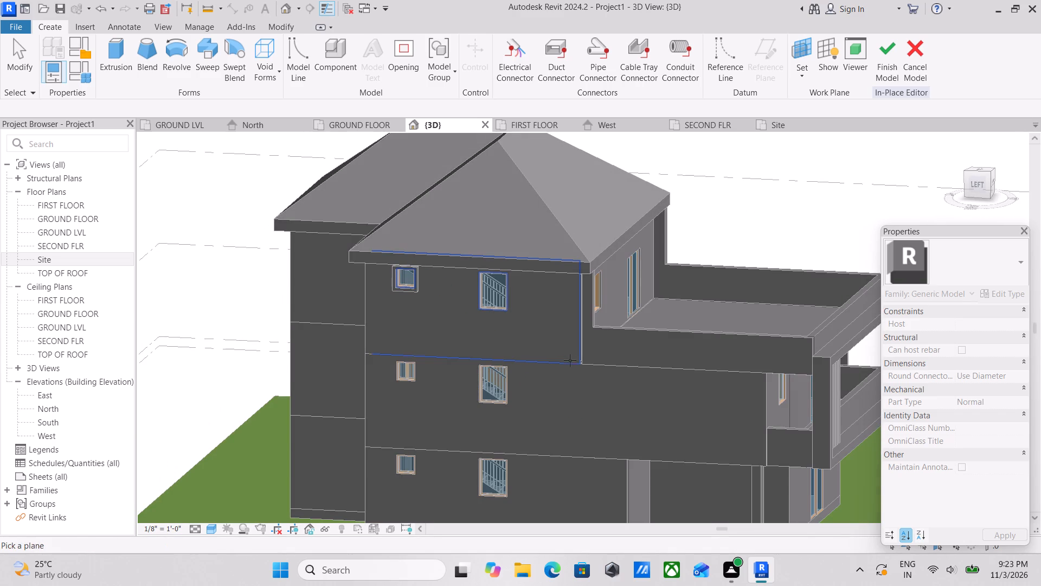
left_click(571, 361)
Start an extrusion and sketch a rectangle 4' high around the upper floor's taller window opening in the straight left view.
scroll(484, 300, "up", 3)
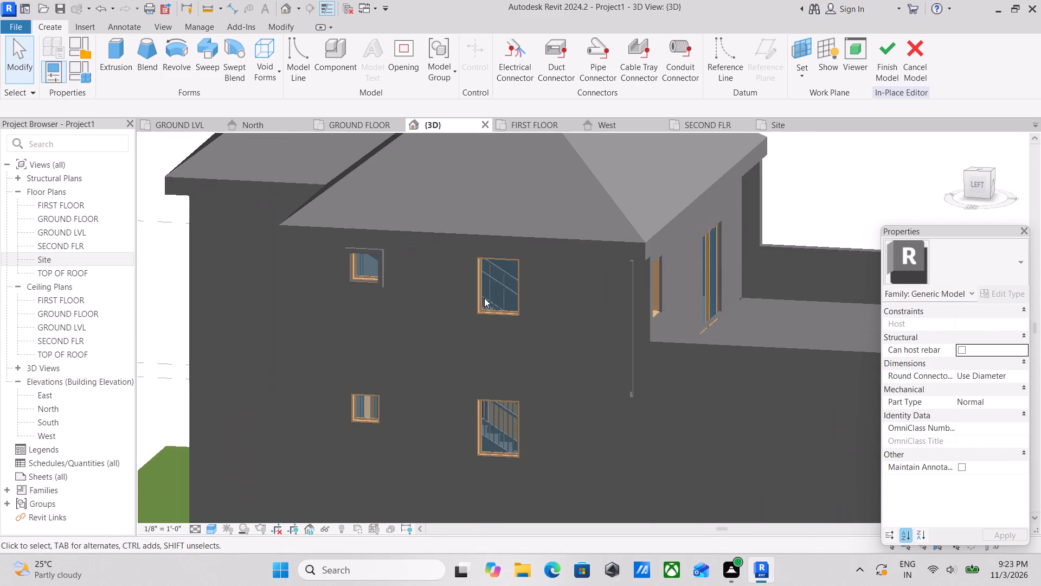
scroll(484, 266, "up", 6)
middle_click_drag(496, 295, 603, 305)
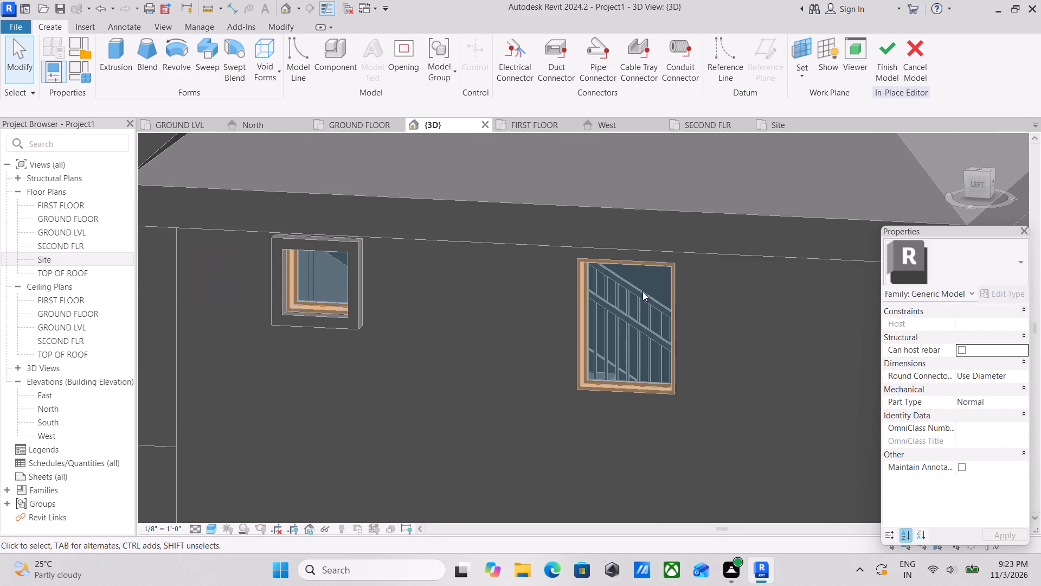
left_click(975, 181)
scroll(428, 269, "up", 3)
scroll(542, 321, "up", 8)
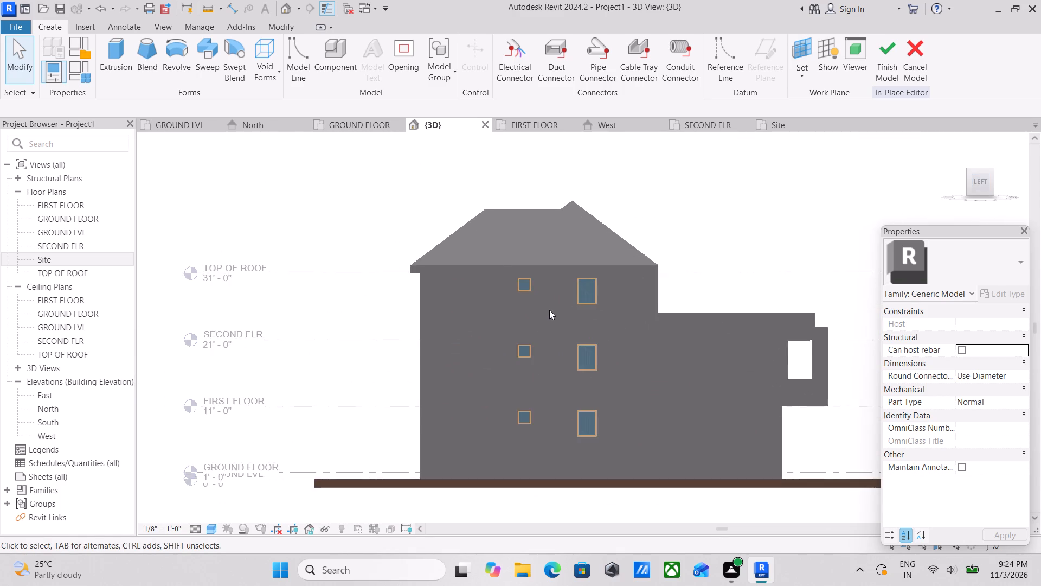
scroll(549, 310, "up", 3)
middle_click_drag(564, 300, 503, 352)
scroll(512, 345, "up", 1)
left_click(121, 66)
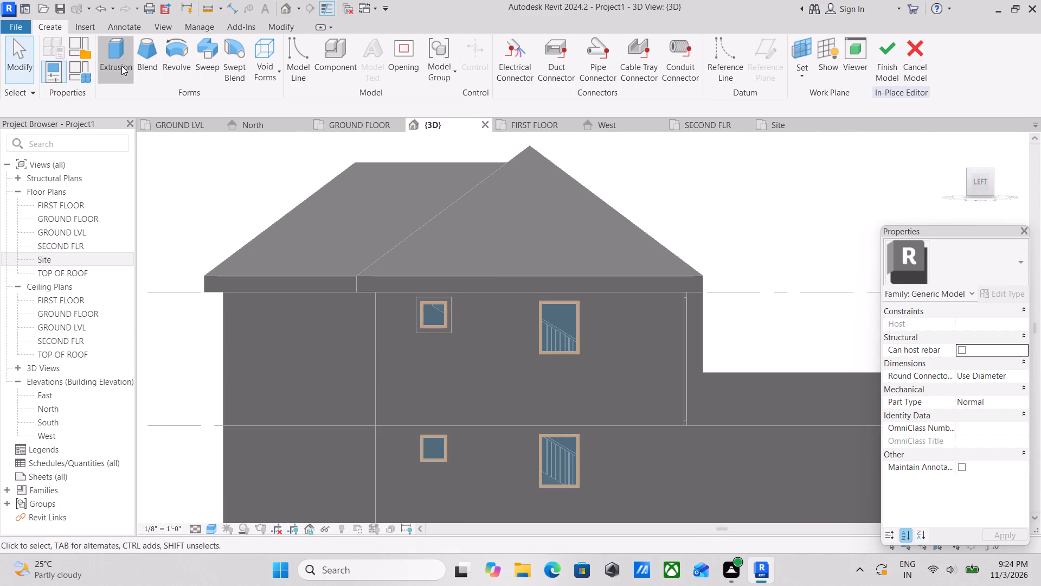
scroll(564, 443, "up", 2)
scroll(559, 233, "up", 4)
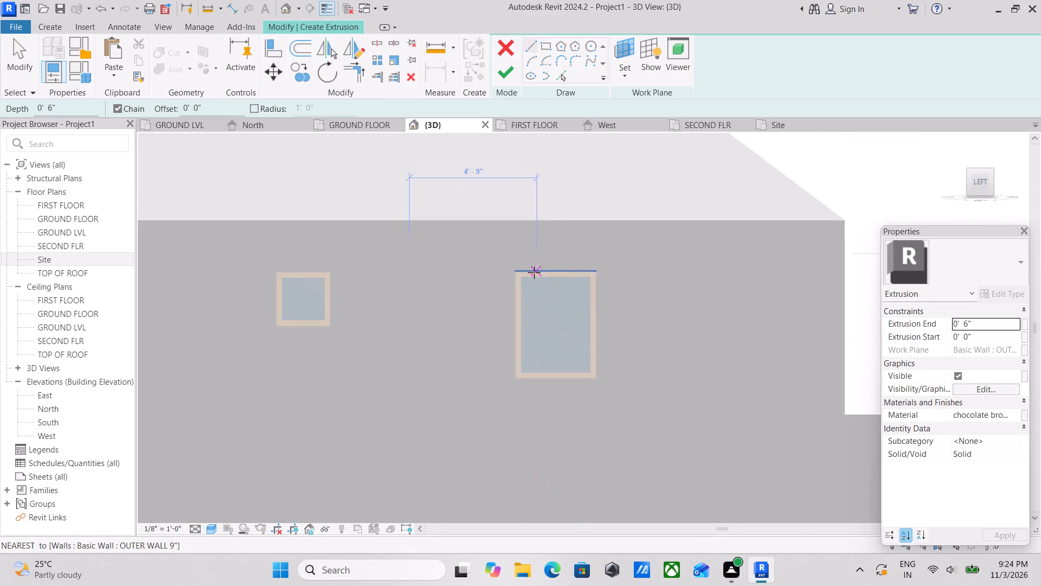
scroll(534, 272, "up", 5)
left_click(507, 269)
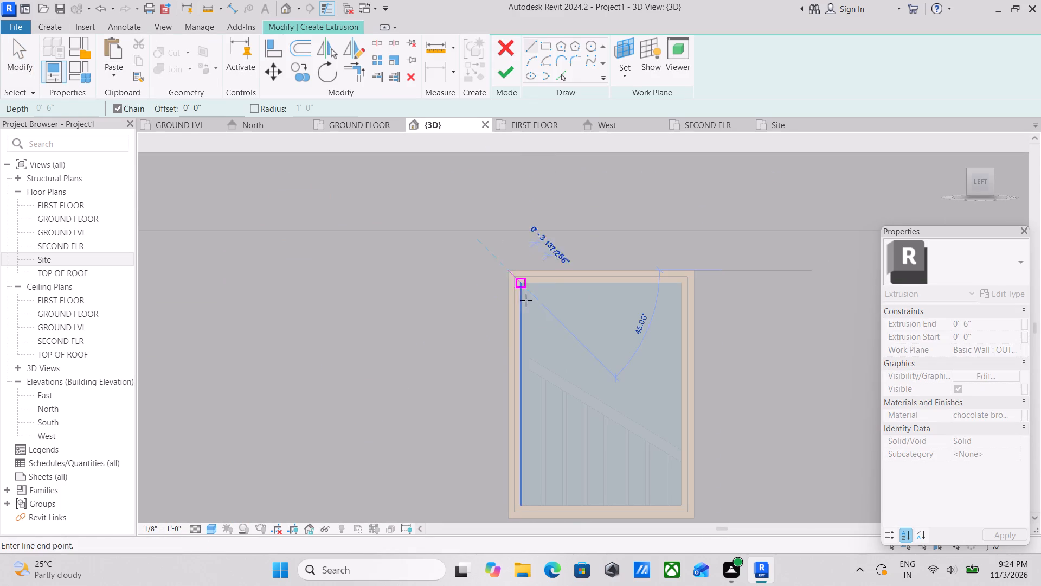
key("Escape")
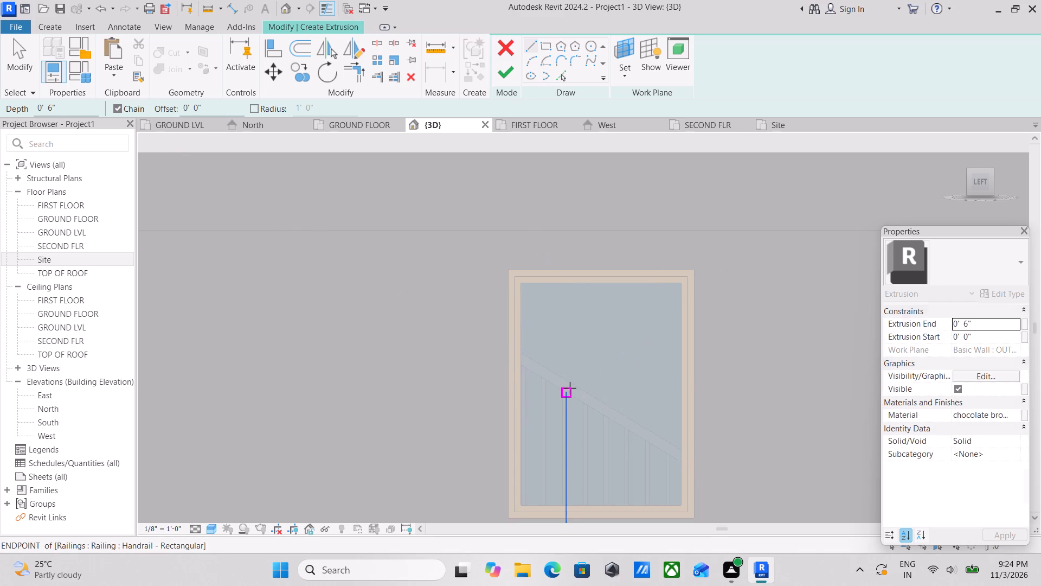
left_click(544, 47)
scroll(519, 276, "up", 2)
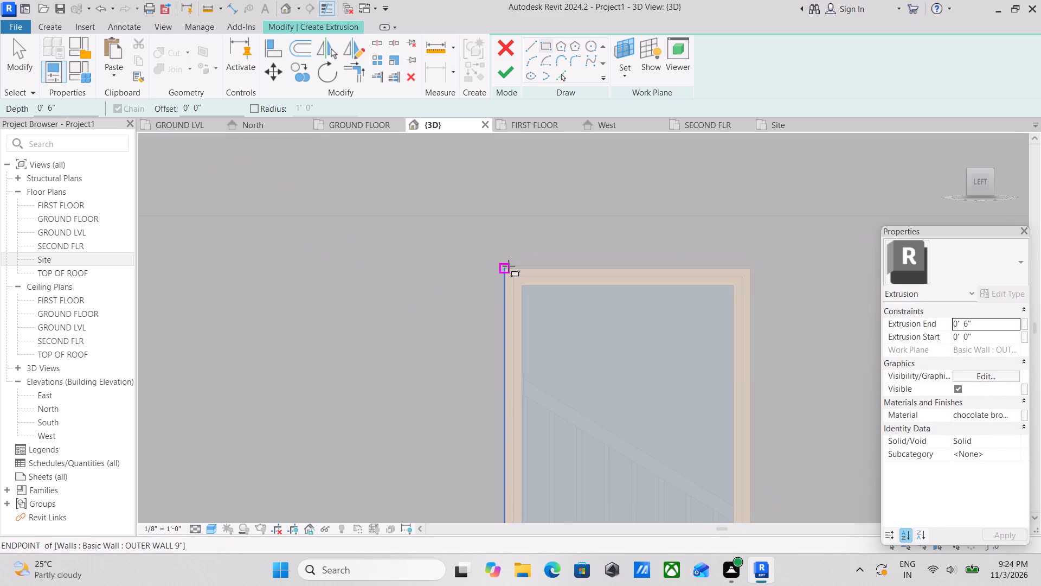
left_click(509, 266)
middle_click_drag(618, 434, 568, 293)
middle_click_drag(692, 463, 628, 402)
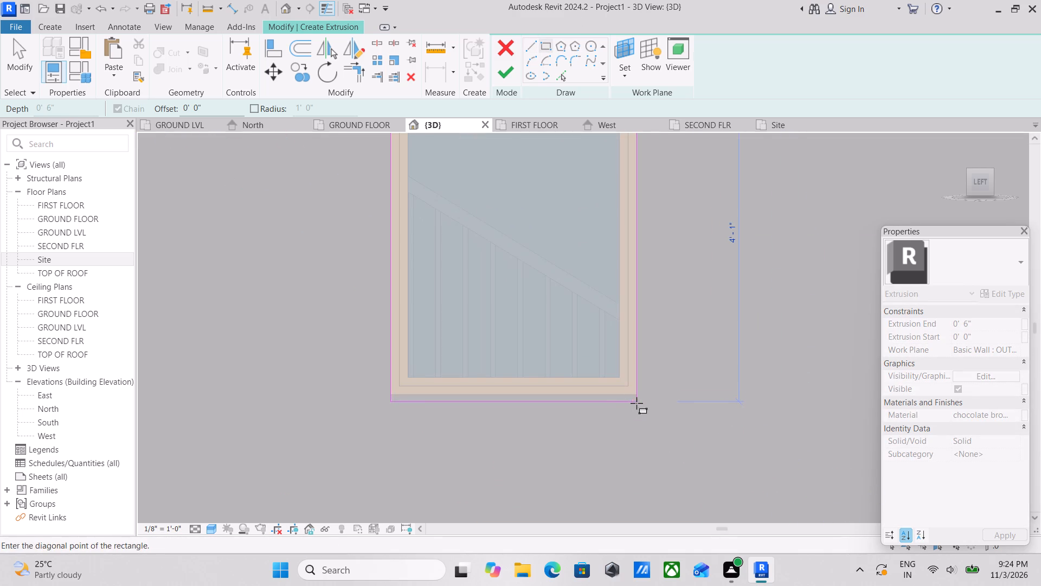
left_click(635, 390)
Sketch a second rectangle around the same opening with a 4" outward offset as the surround's outer edge.
middle_click_drag(520, 345, 558, 451)
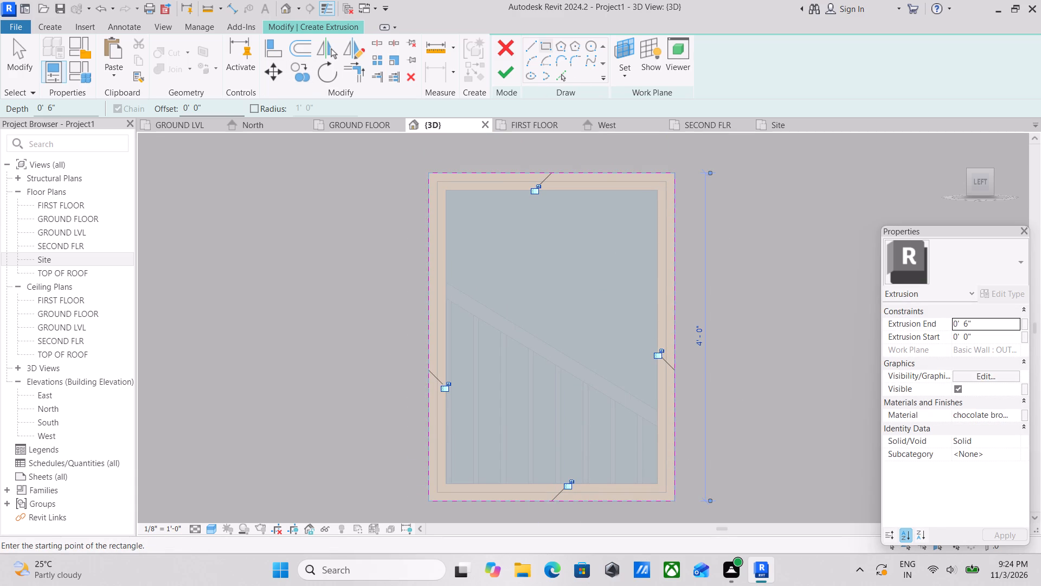
left_click_drag(218, 111, 130, 114)
key("4")
key("shift+quotedbl")
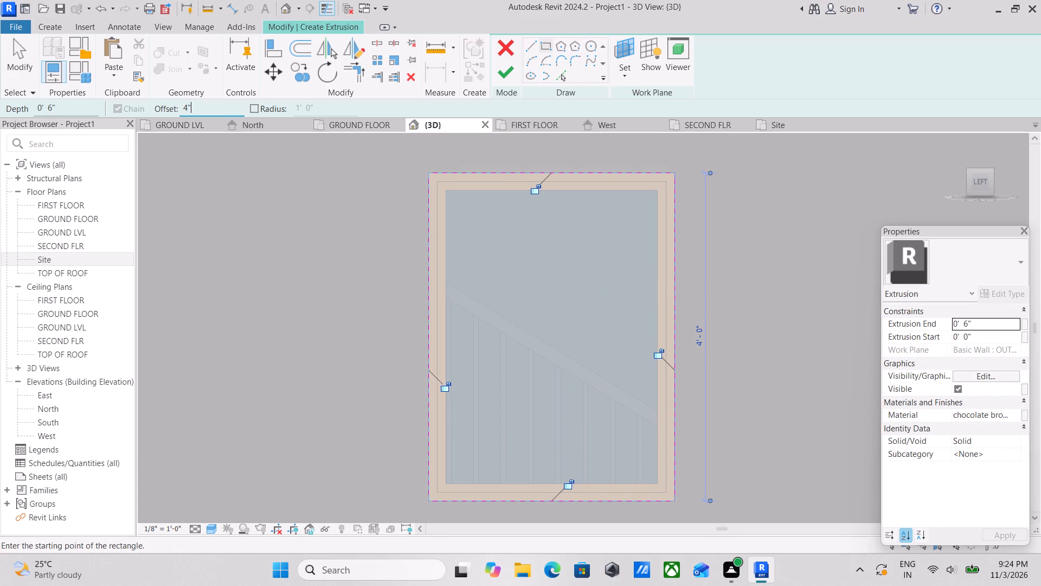
key("Return")
left_click(430, 171)
middle_click_drag(557, 322, 516, 242)
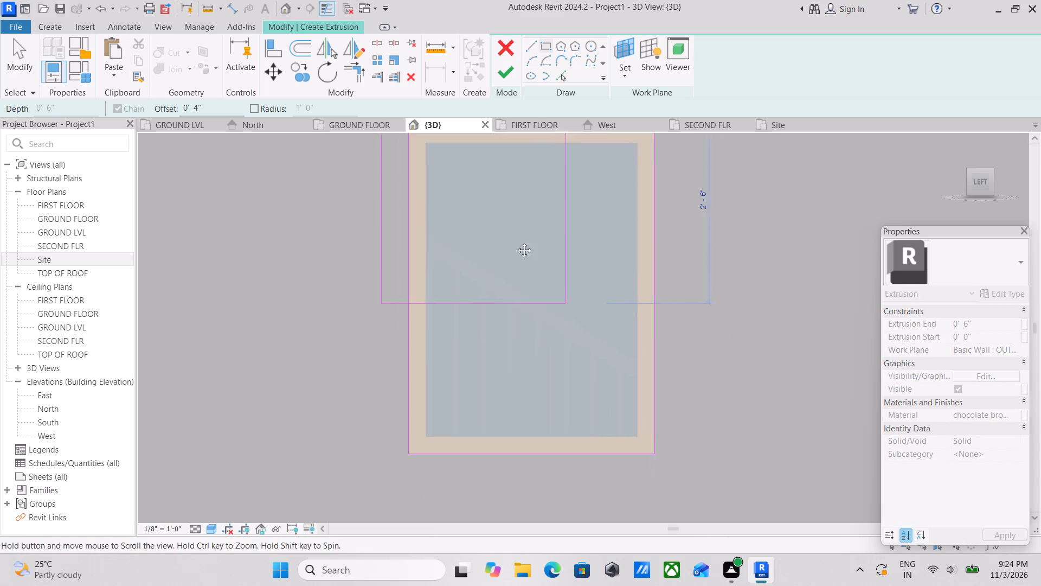
middle_click_drag(516, 242, 486, 196)
left_click(607, 377)
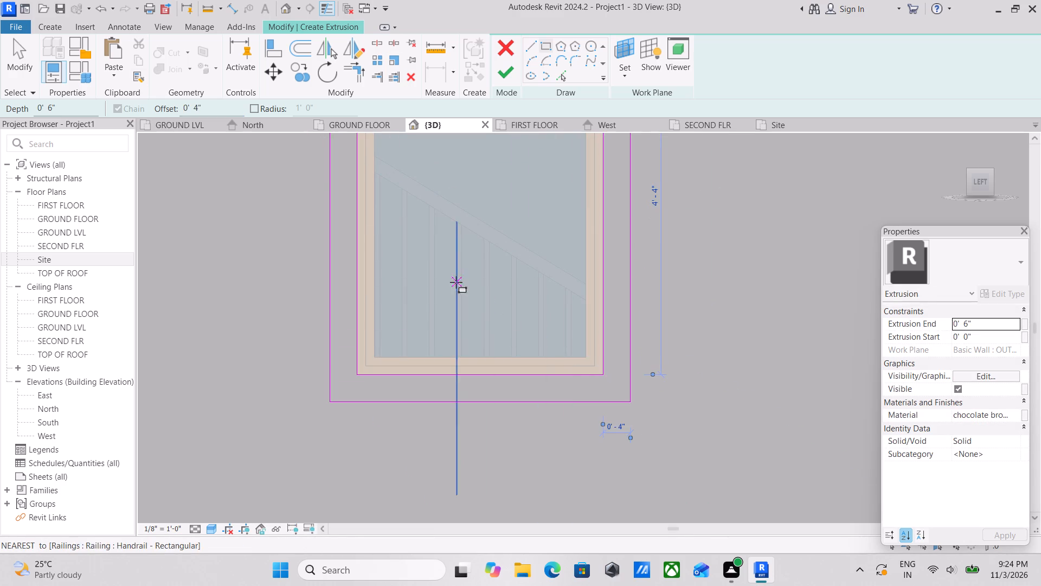
Finish the extrusion sketch at 6" depth and finish the taller window's in-place surround model.
scroll(456, 282, "down", 3)
middle_click_drag(471, 319, 494, 349)
scroll(443, 312, "down", 3)
middle_click_drag(443, 312, 446, 329)
scroll(402, 198, "down", 1)
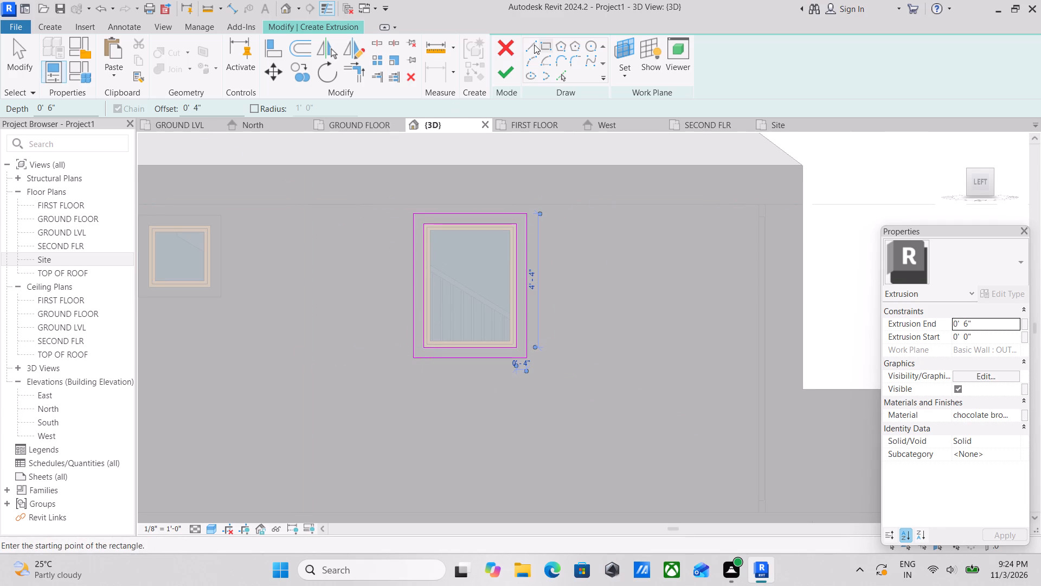
left_click(511, 71)
scroll(477, 189, "down", 3)
middle_click_drag(473, 194, 534, 198)
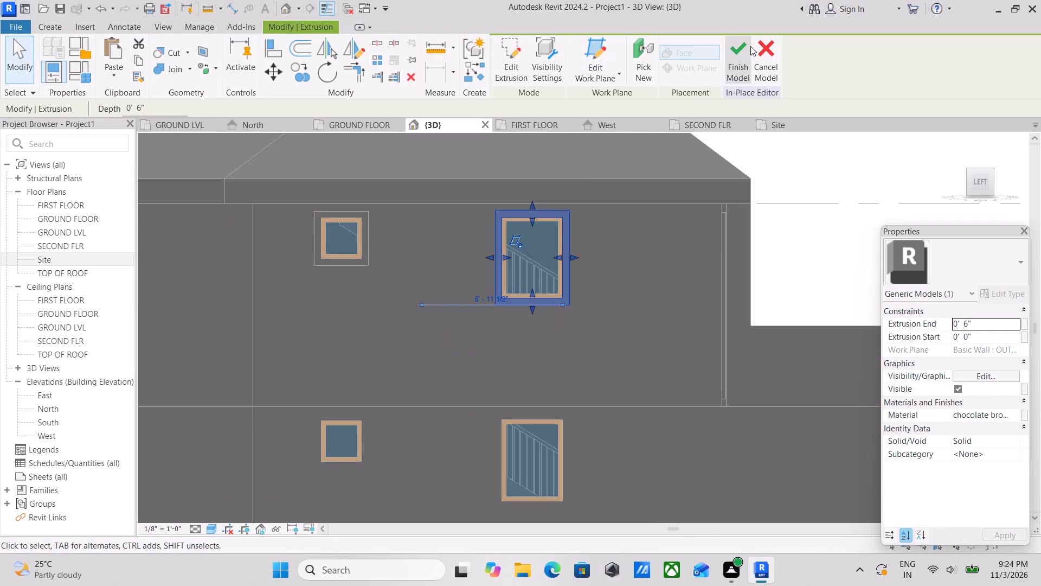
left_click(747, 47)
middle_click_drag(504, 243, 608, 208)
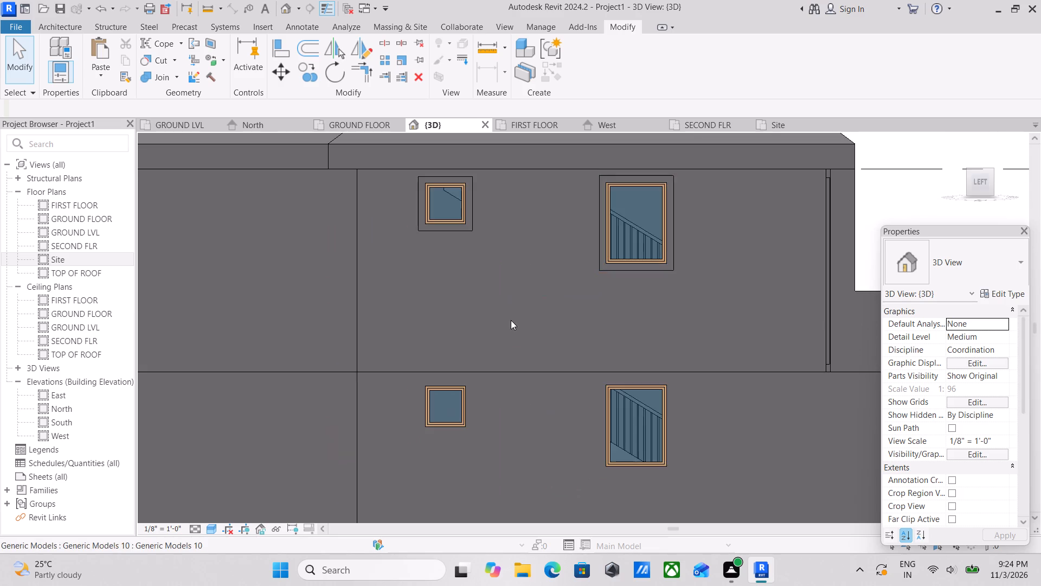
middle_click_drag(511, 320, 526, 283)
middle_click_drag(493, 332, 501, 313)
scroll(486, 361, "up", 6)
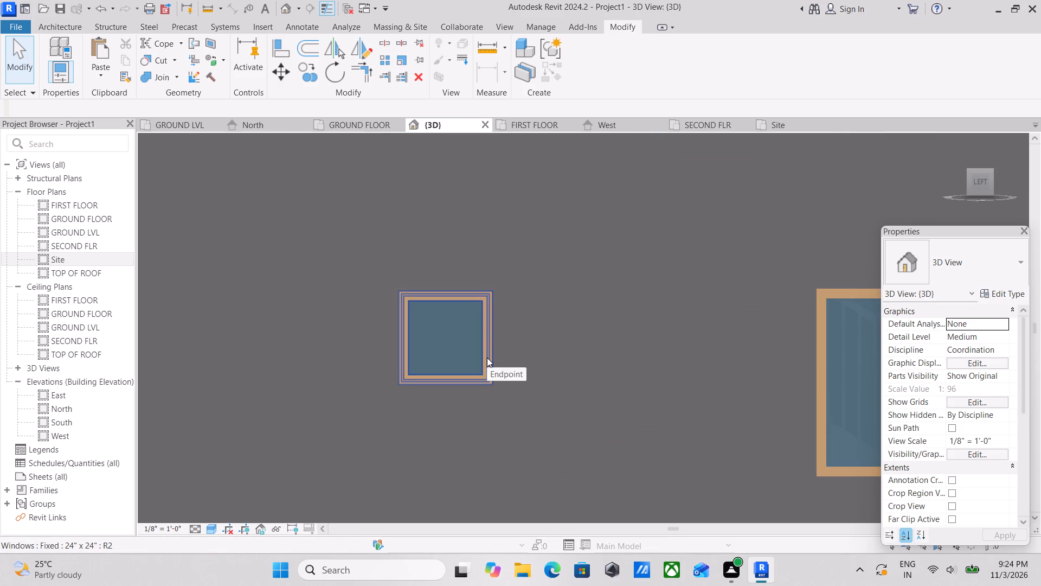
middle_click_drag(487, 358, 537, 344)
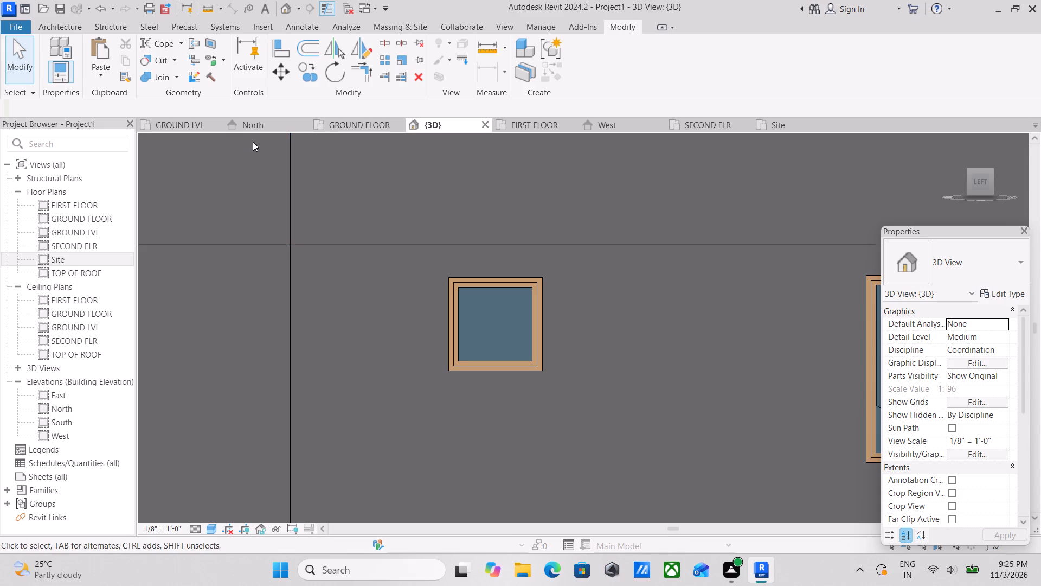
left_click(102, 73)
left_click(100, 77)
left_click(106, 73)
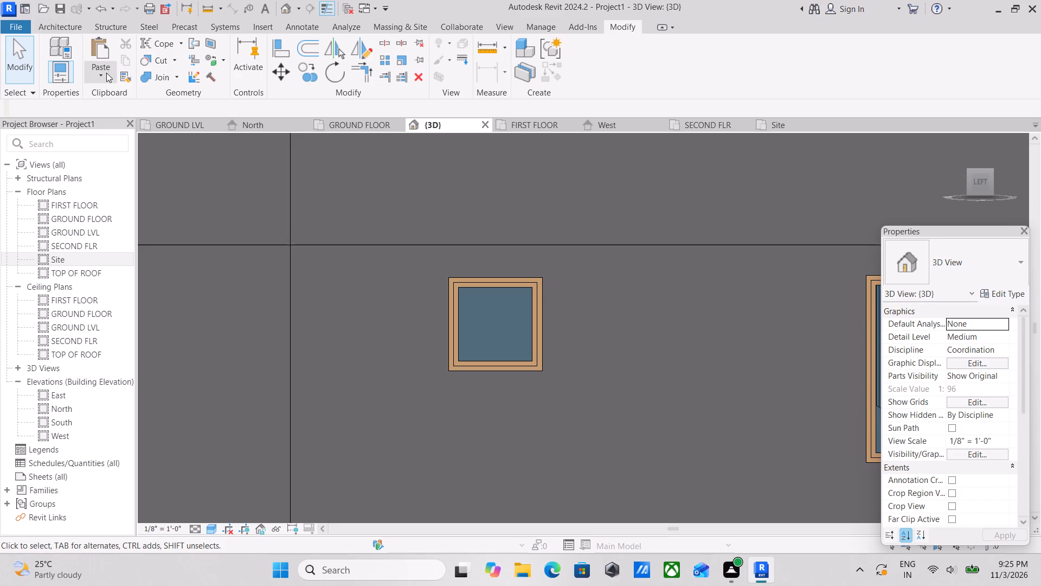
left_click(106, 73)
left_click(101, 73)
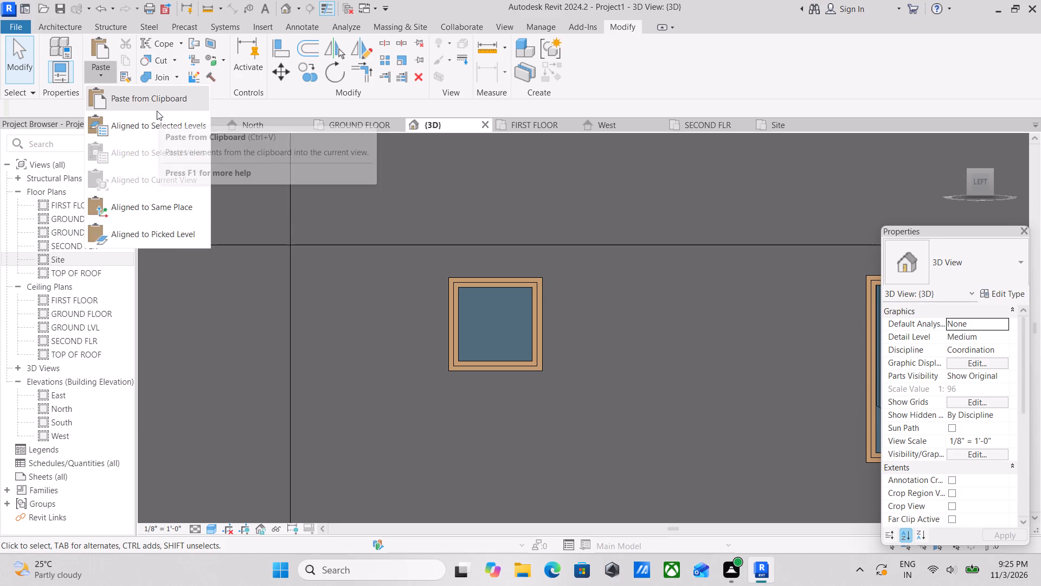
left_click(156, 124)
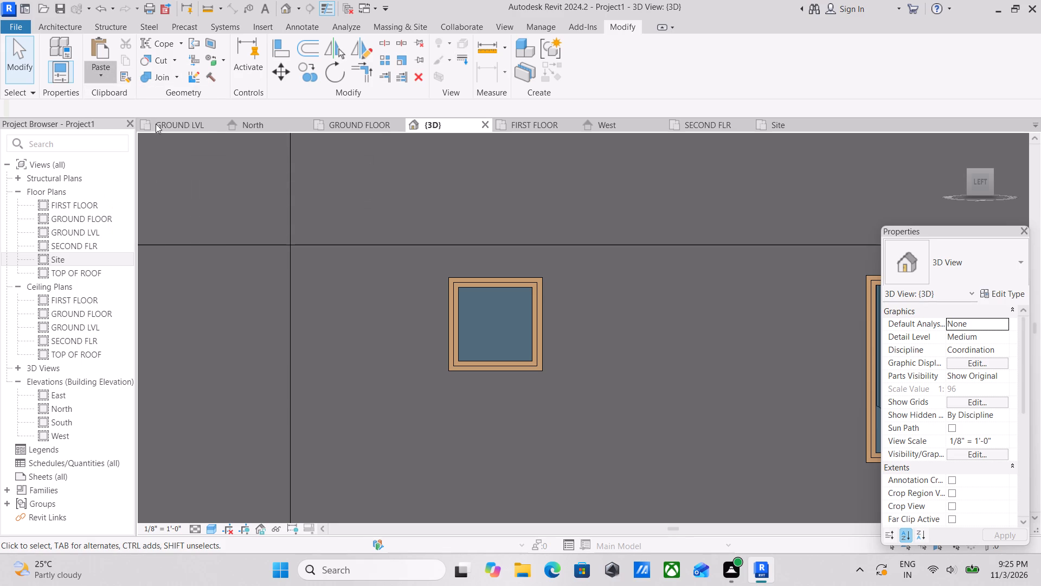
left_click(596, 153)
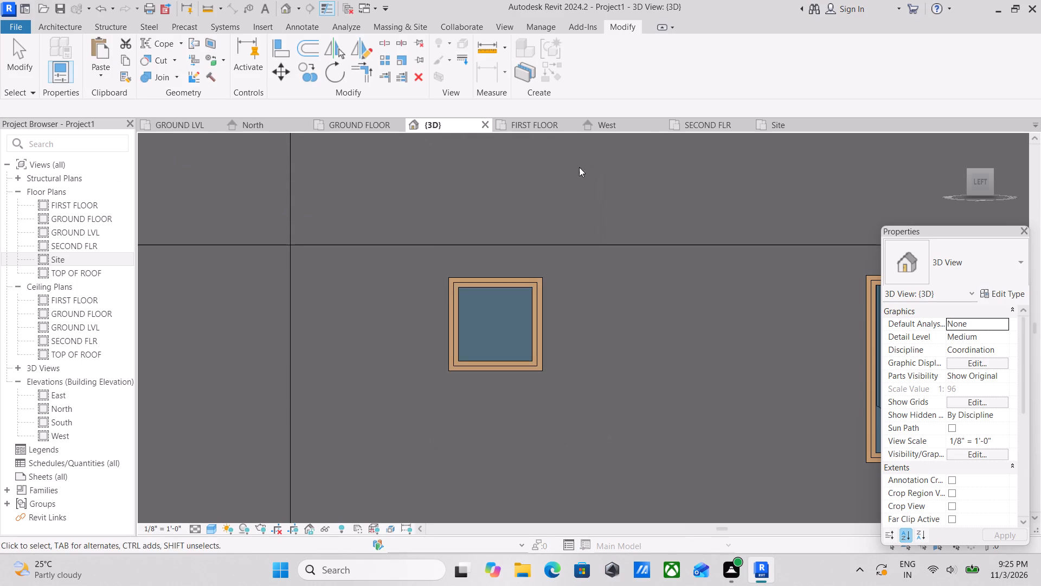
Start a new in-place model in the Generic Models category with the default name for the middle floor's small left-facade window surround.
scroll(503, 215, "down", 1)
middle_click_drag(500, 221, 482, 274)
left_click(60, 26)
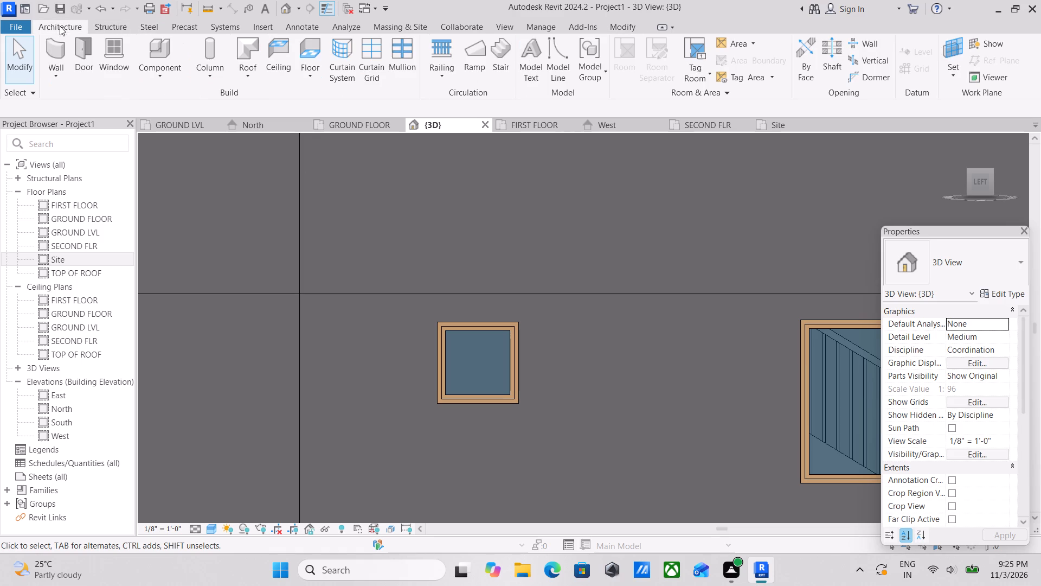
left_click(169, 81)
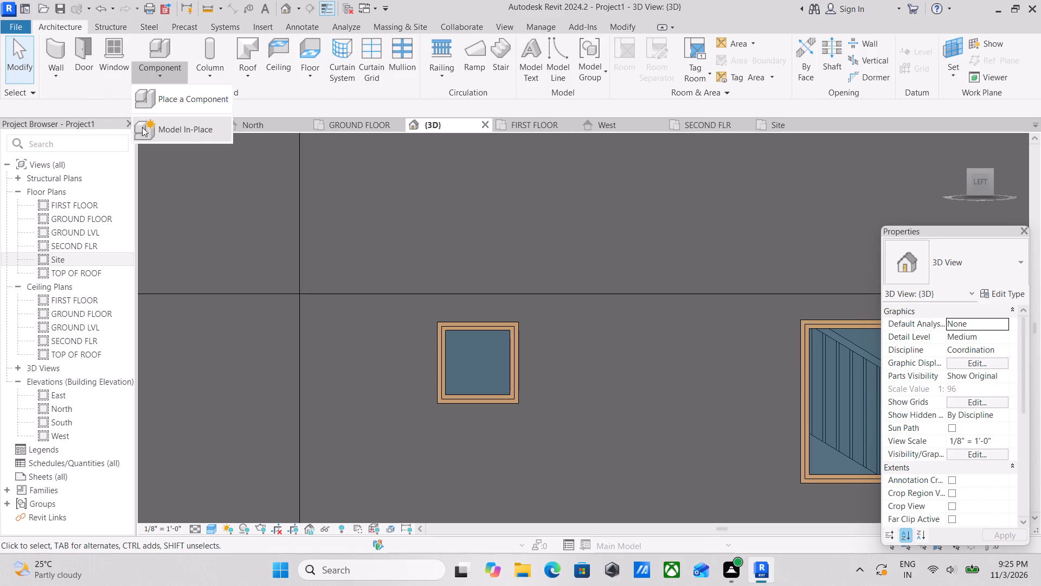
left_click(152, 128)
scroll(454, 270, "down", 4)
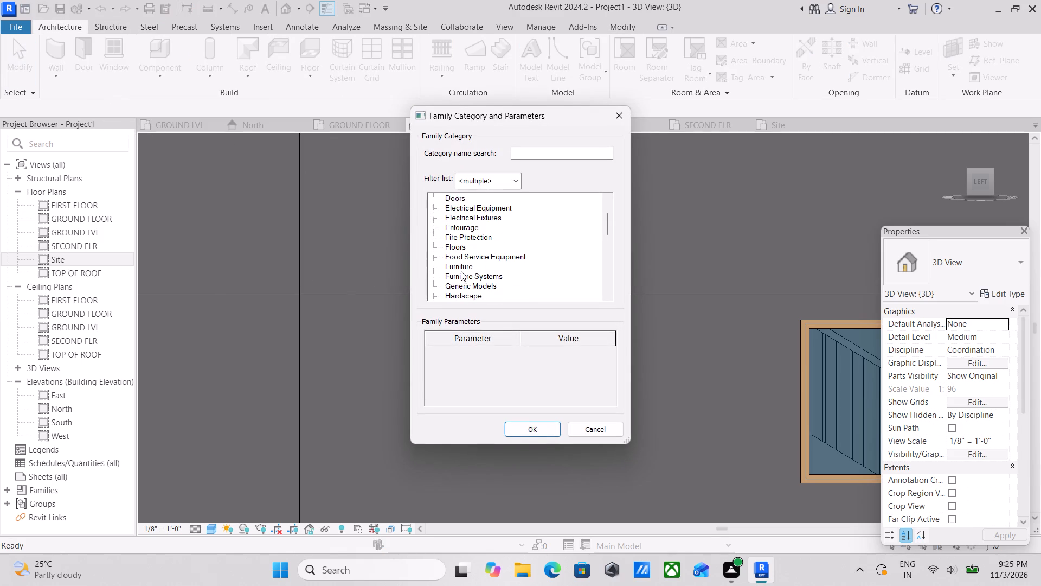
scroll(461, 271, "down", 1)
left_click(461, 271)
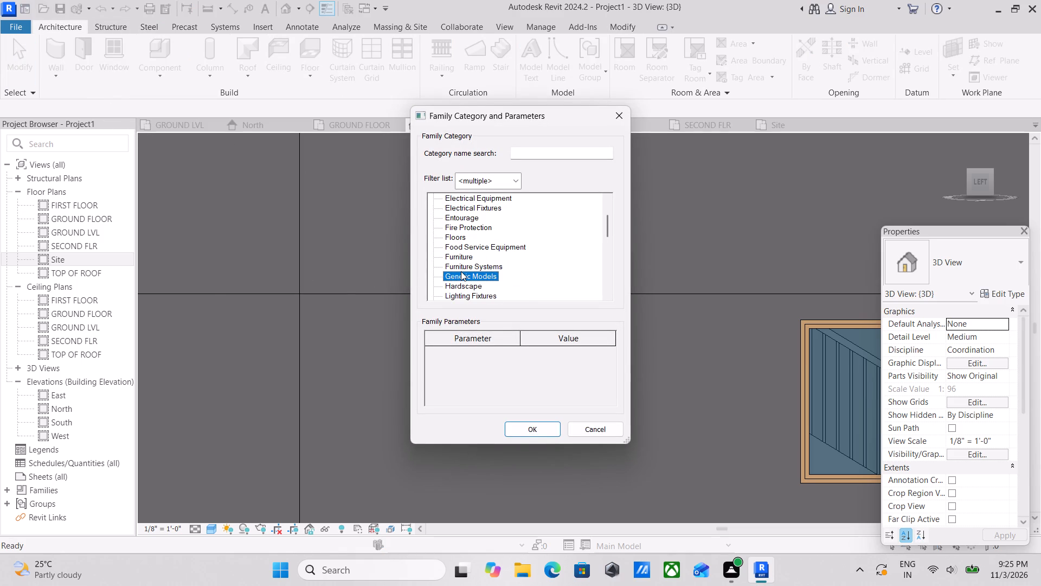
left_click(531, 430)
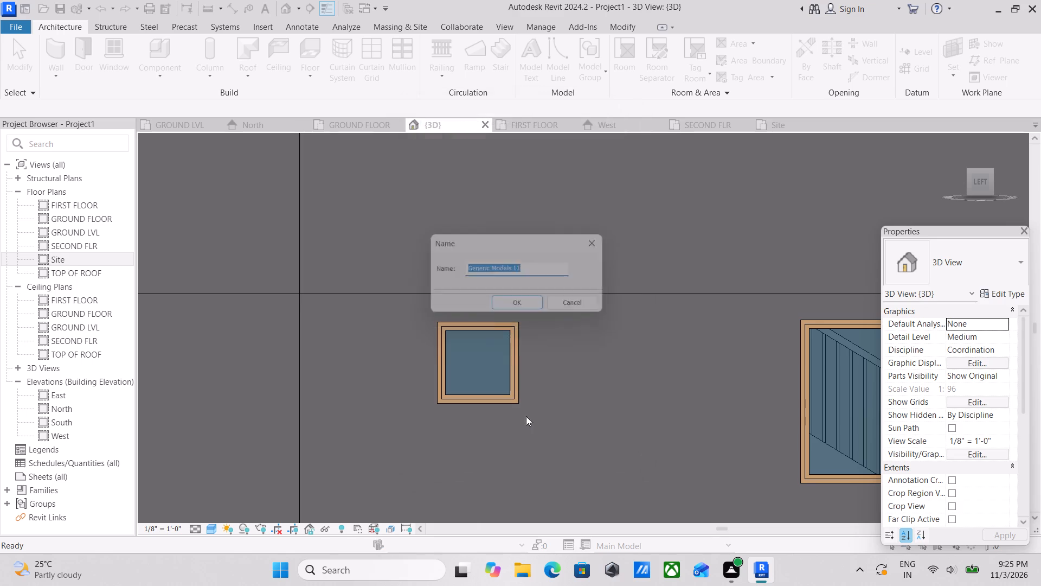
left_click(514, 309)
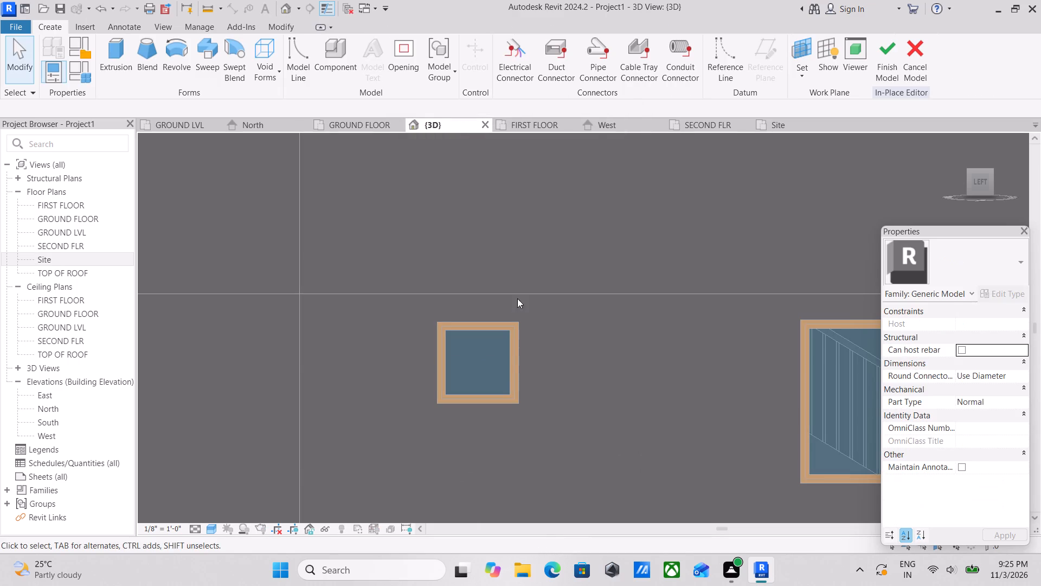
Set the work plane by picking the left facade's middle-floor outer wall face.
left_click(808, 71)
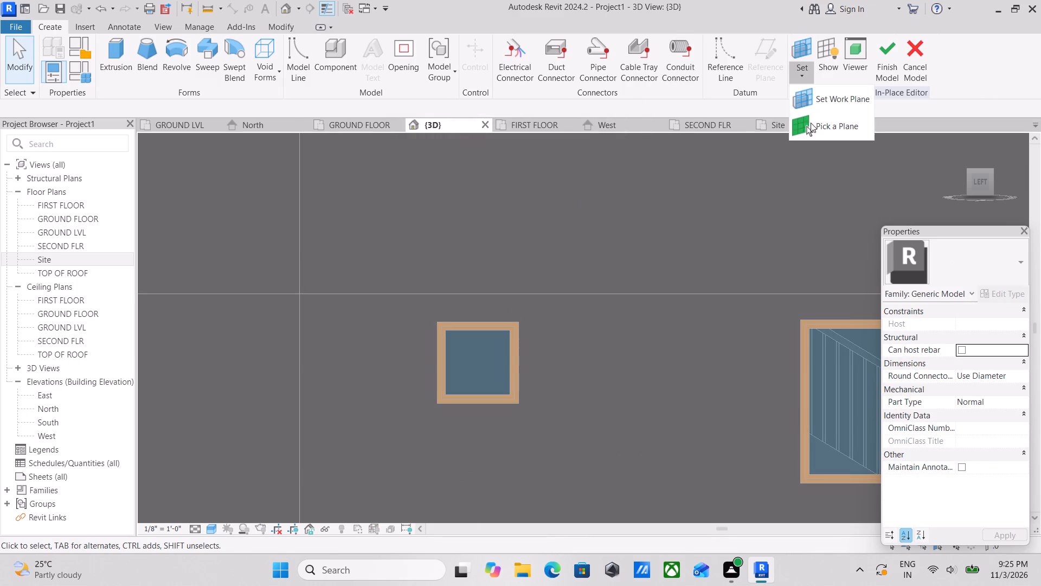
left_click(813, 129)
scroll(458, 311, "down", 3)
middle_click_drag(458, 311, 448, 303)
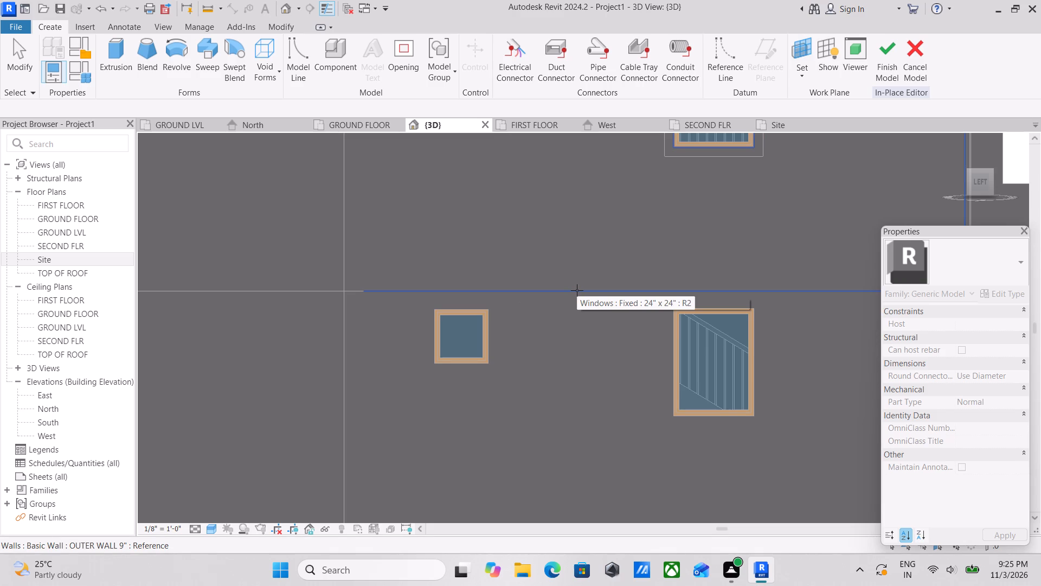
scroll(577, 295, "down", 1)
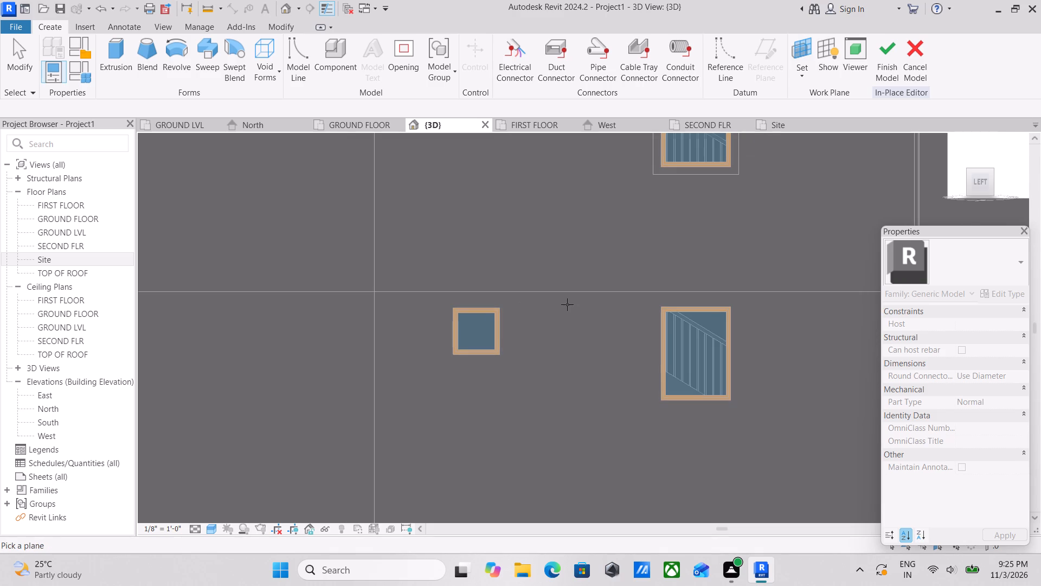
scroll(562, 295, "down", 2)
middle_click_drag(562, 295, 434, 278)
scroll(547, 349, "down", 1)
middle_click_drag(547, 349, 544, 292)
scroll(575, 336, "down", 1)
middle_click_drag(575, 336, 549, 257)
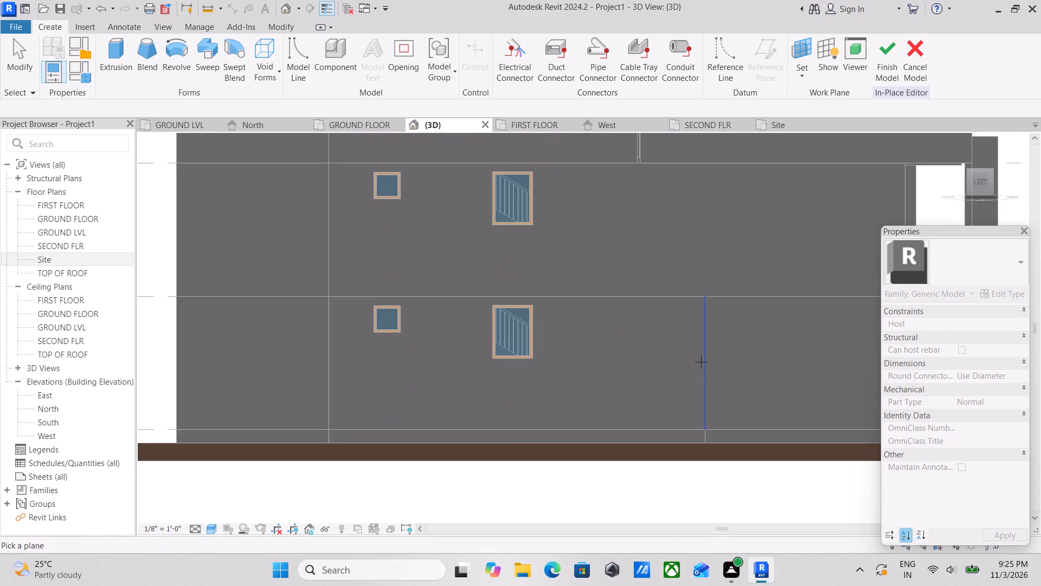
middle_click_drag(616, 306, 616, 342)
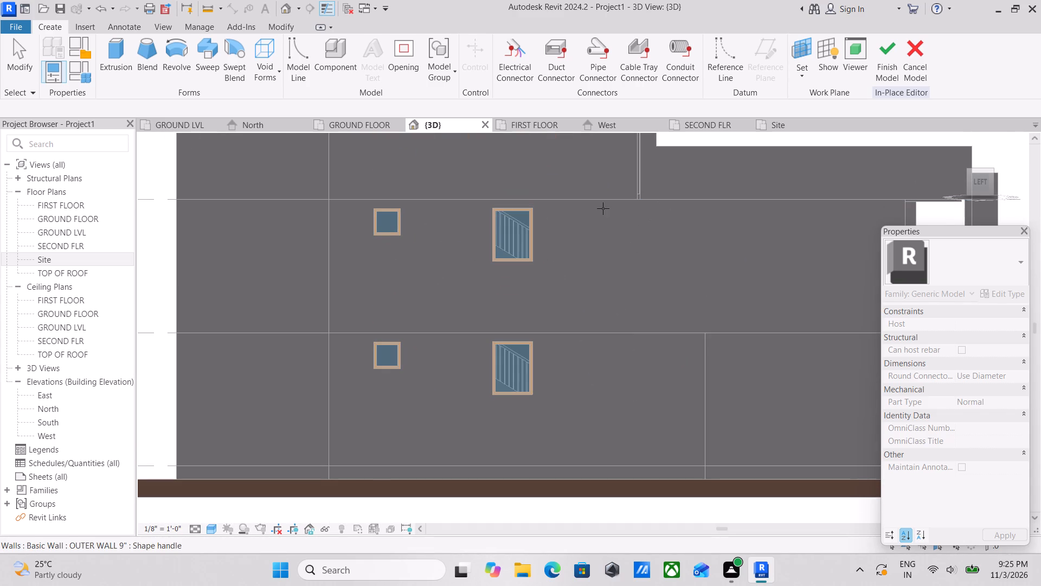
scroll(590, 247, "down", 3)
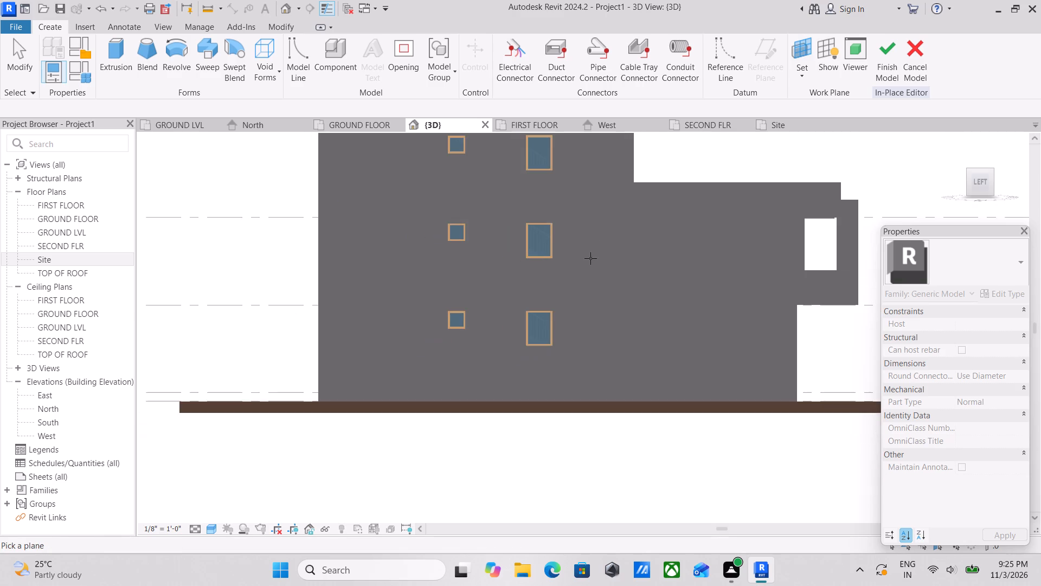
middle_click_drag(590, 258, 576, 300, "shift")
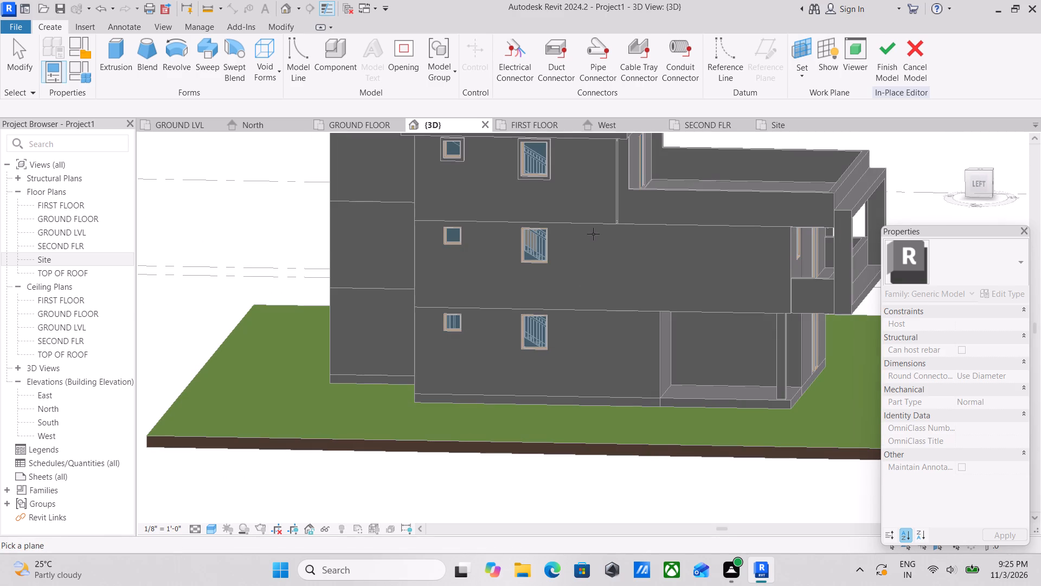
left_click(595, 226)
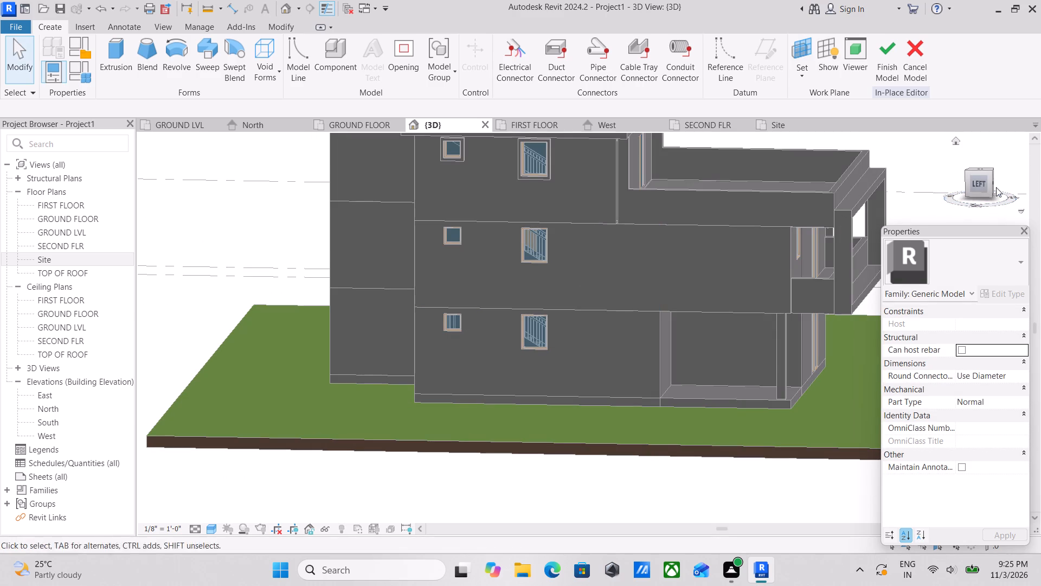
Return to the straight left view and start an extrusion at the middle floor's small window.
scroll(516, 237, "up", 9)
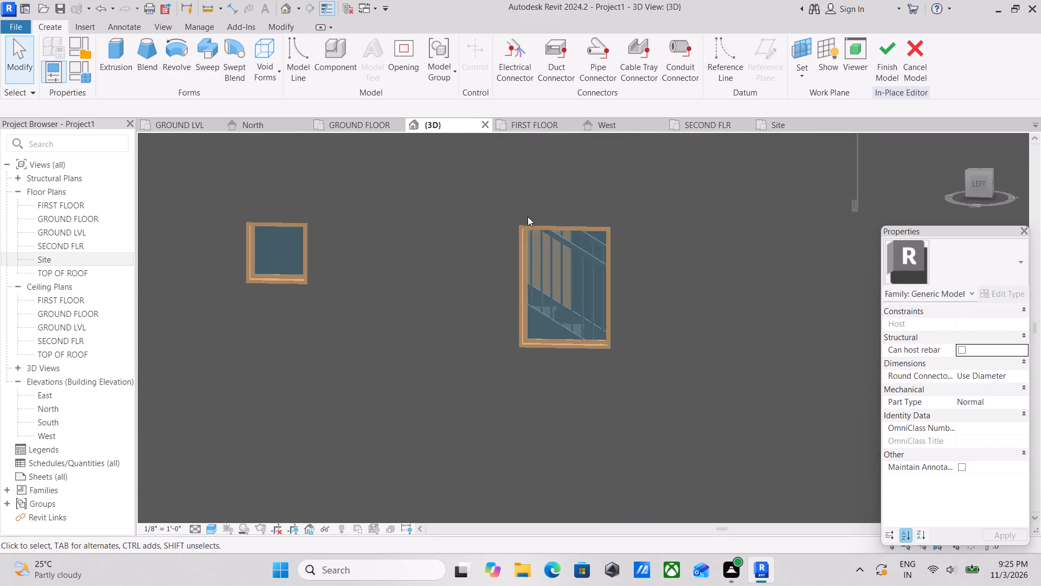
left_click(974, 182)
scroll(764, 211, "up", 3)
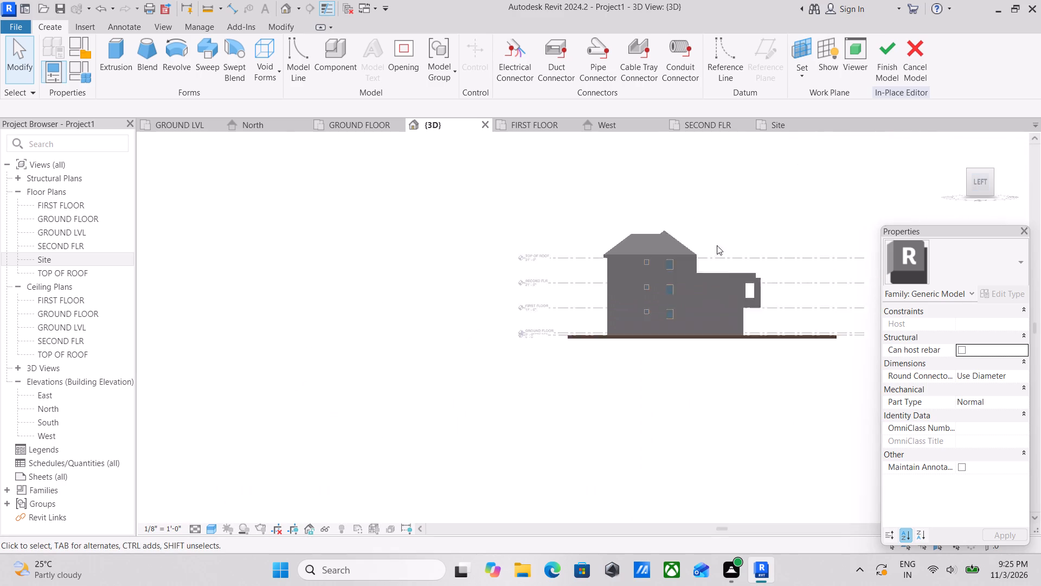
scroll(671, 282, "up", 3)
scroll(493, 379, "up", 6)
scroll(449, 258, "up", 2)
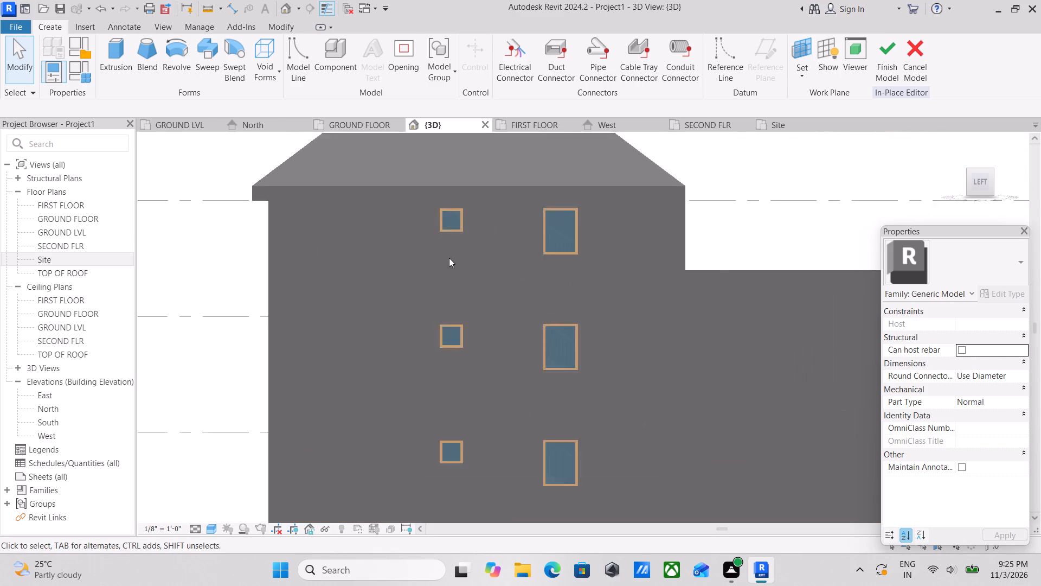
scroll(449, 258, "up", 1)
middle_click_drag(428, 314, 464, 382)
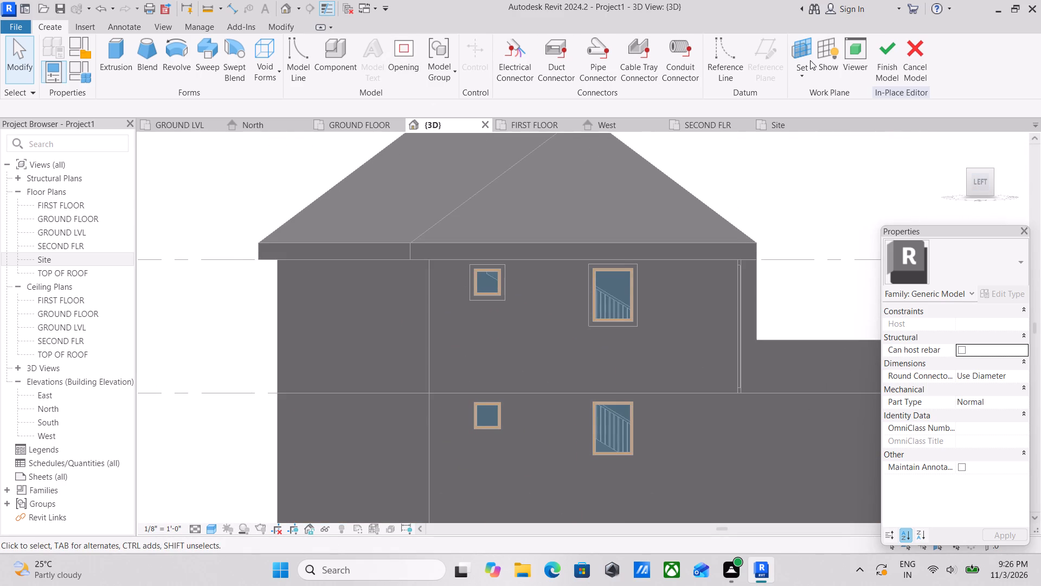
left_click(117, 63)
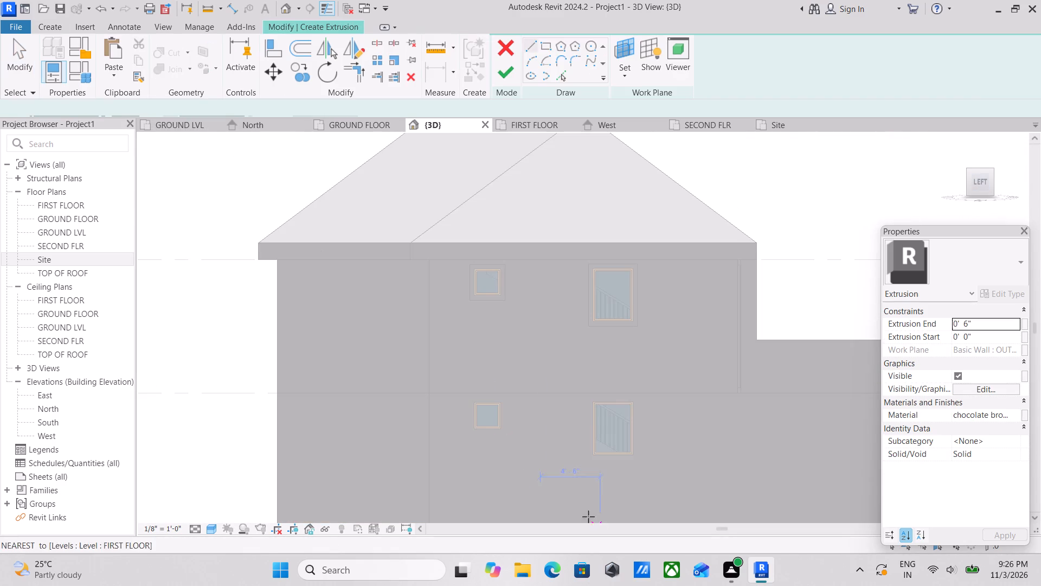
scroll(541, 483, "up", 3)
scroll(460, 333, "up", 13)
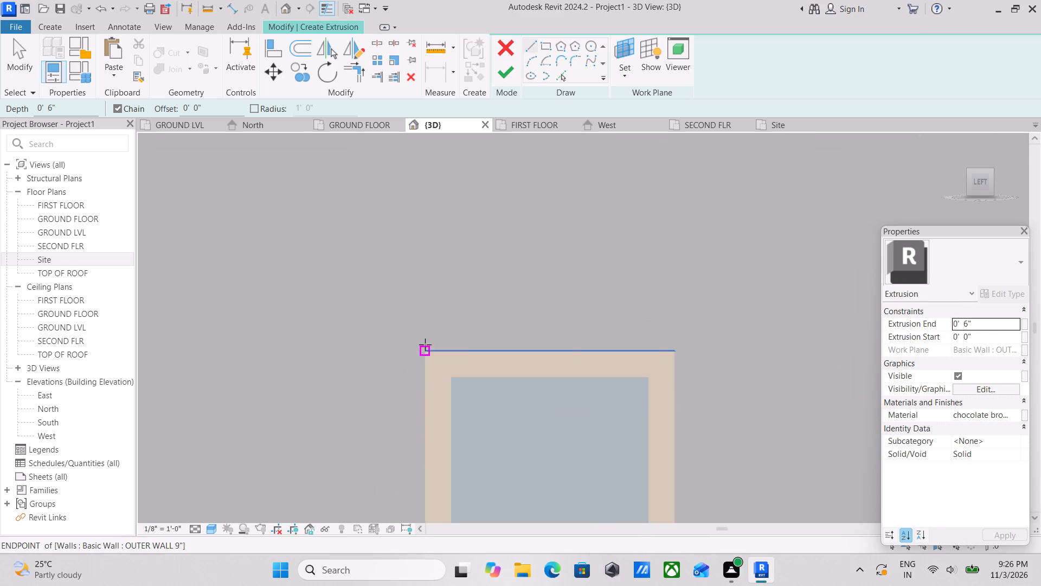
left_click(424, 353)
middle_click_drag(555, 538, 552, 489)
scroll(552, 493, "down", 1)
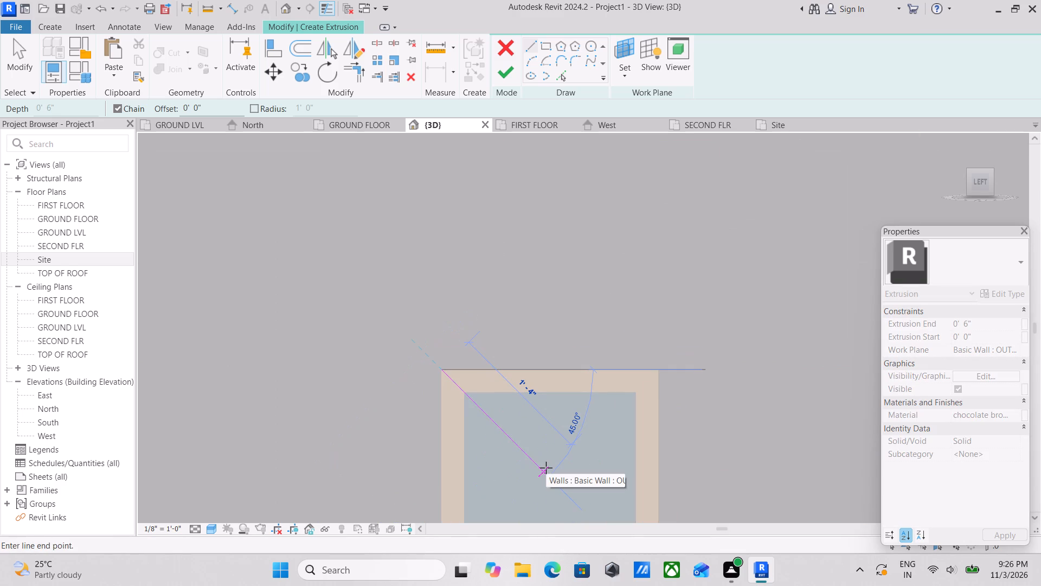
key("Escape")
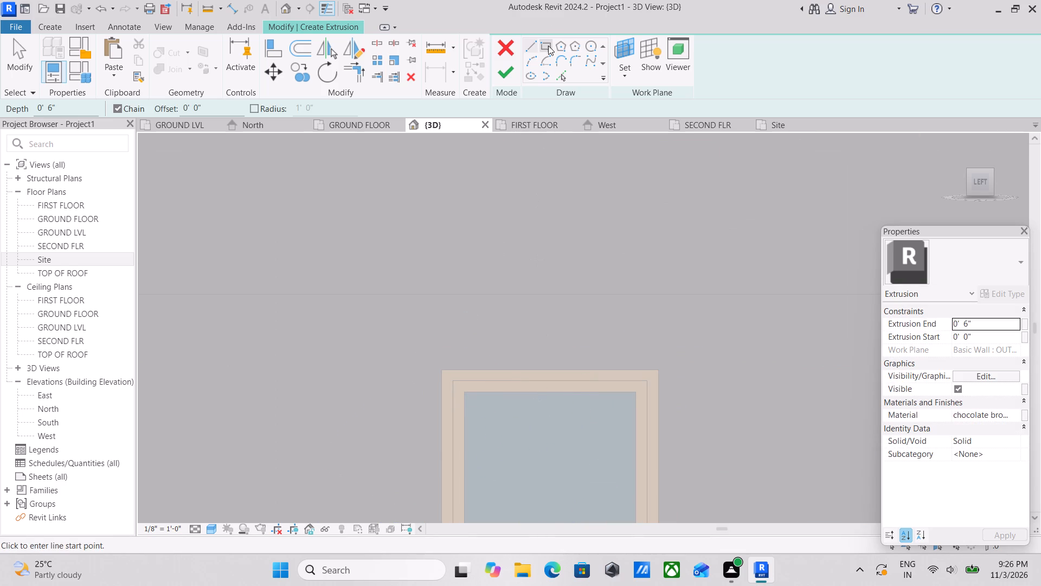
Sketch a 2' by 2' rectangle around the middle floor's small window opening as the surround's inner edge.
left_click(548, 46)
scroll(486, 507, "up", 3)
left_click(419, 304)
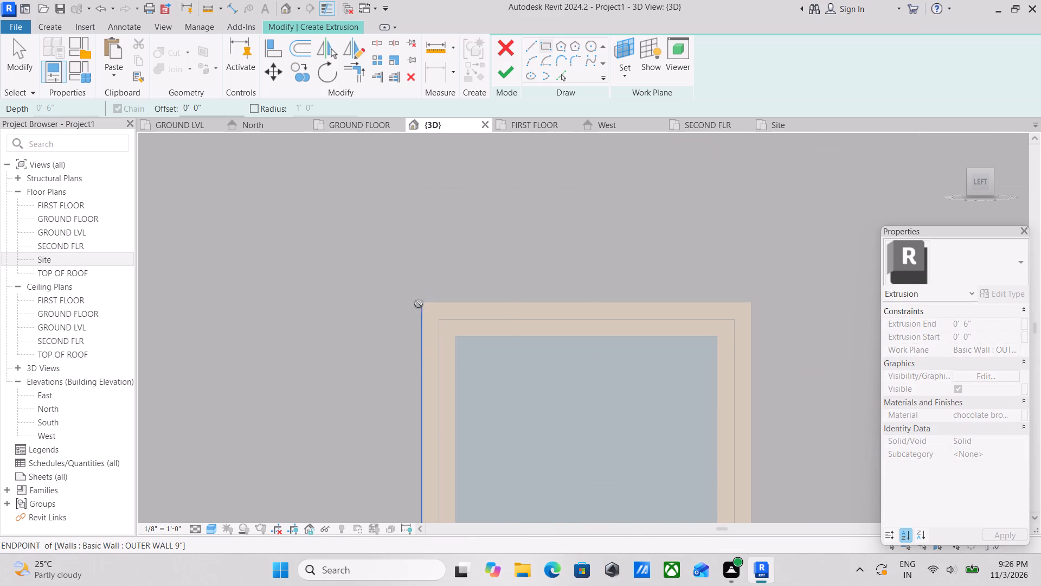
middle_click_drag(551, 437, 489, 288)
middle_click_drag(598, 437, 509, 339)
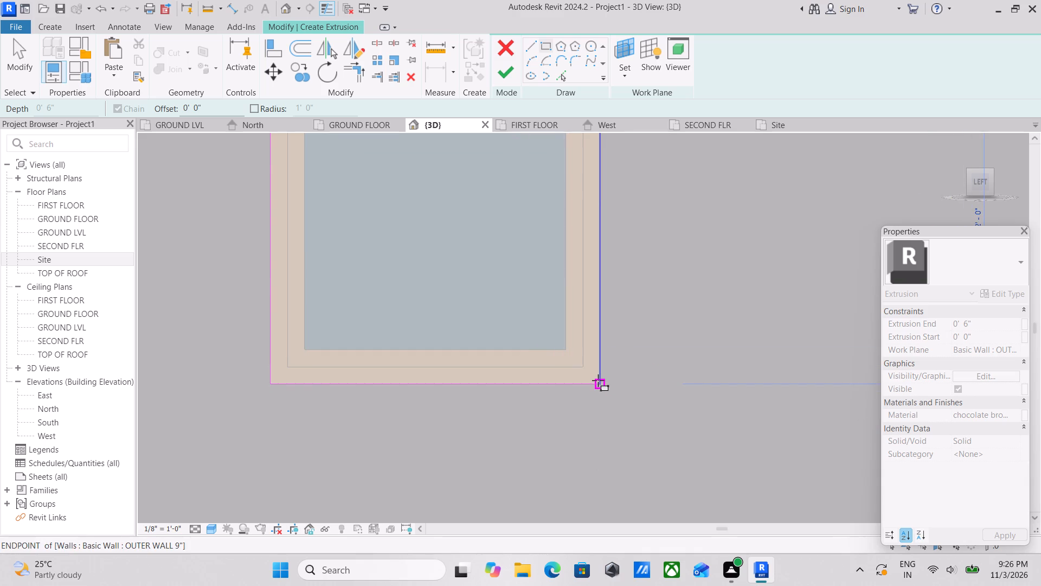
left_click(598, 380)
scroll(437, 358, "down", 2)
middle_click_drag(457, 418, 465, 446)
middle_click_drag(467, 324, 505, 405)
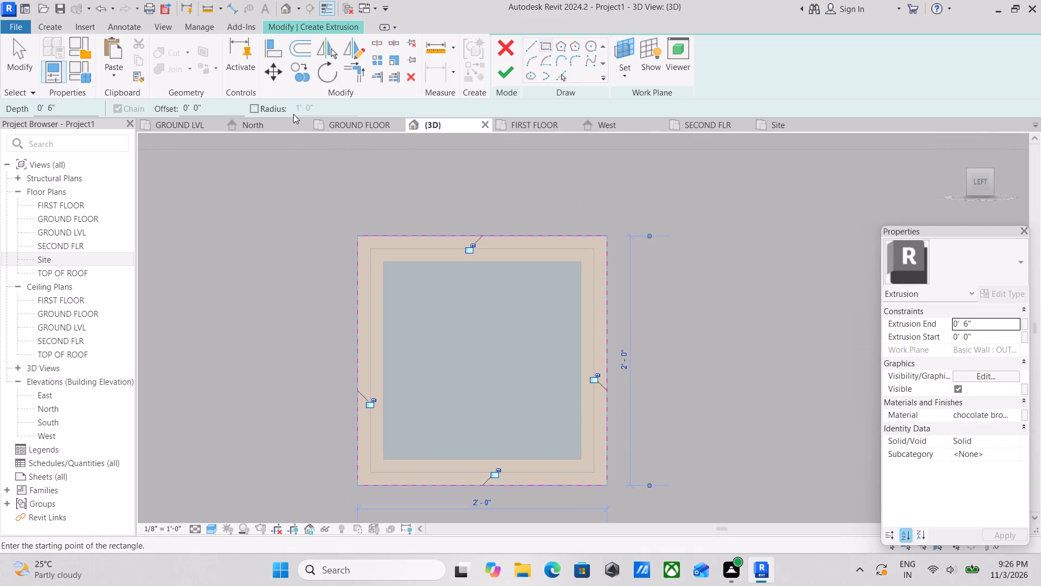
Sketch a second rectangle around the same opening with a 4" outward offset as the surround's outer edge.
left_click_drag(214, 106, 101, 119)
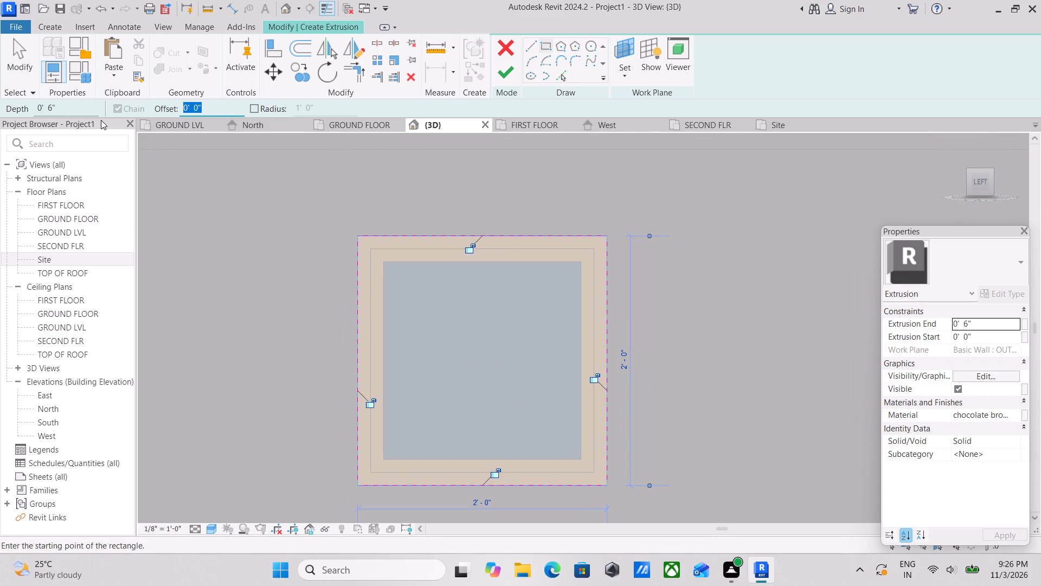
key("4")
key("shift+quotedbl")
key("Return")
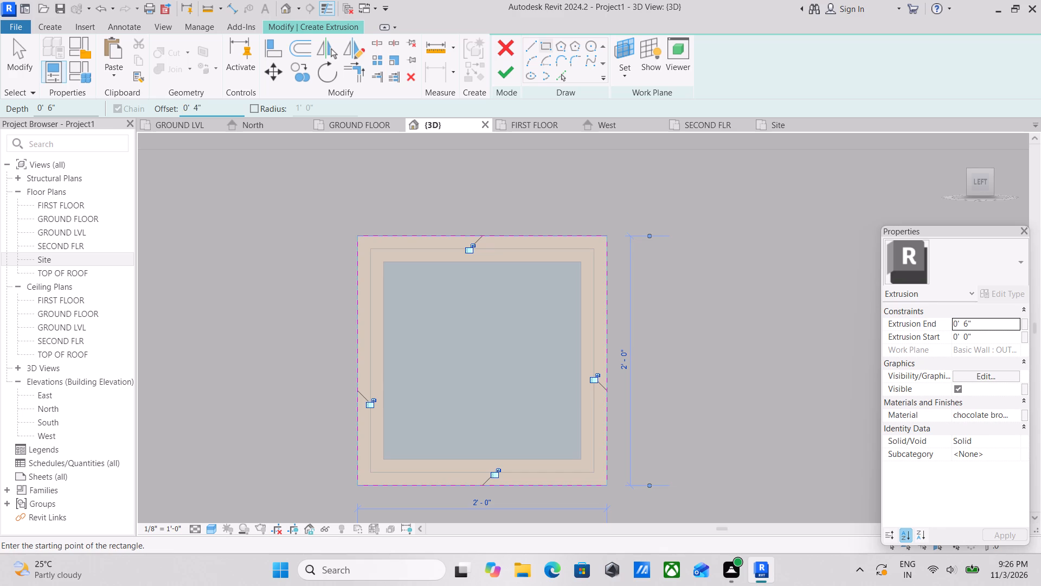
left_click(355, 235)
middle_click_drag(510, 432, 404, 302)
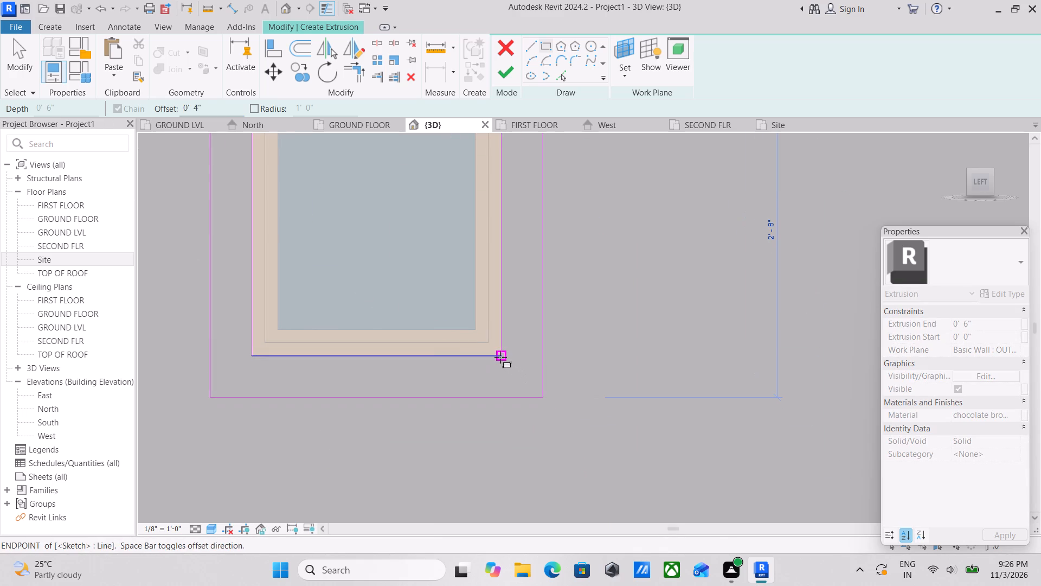
left_click(500, 357)
scroll(412, 270, "down", 1)
middle_click_drag(434, 345, 460, 403)
scroll(460, 403, "down", 1)
scroll(452, 270, "down", 1)
middle_click_drag(454, 275, 487, 370)
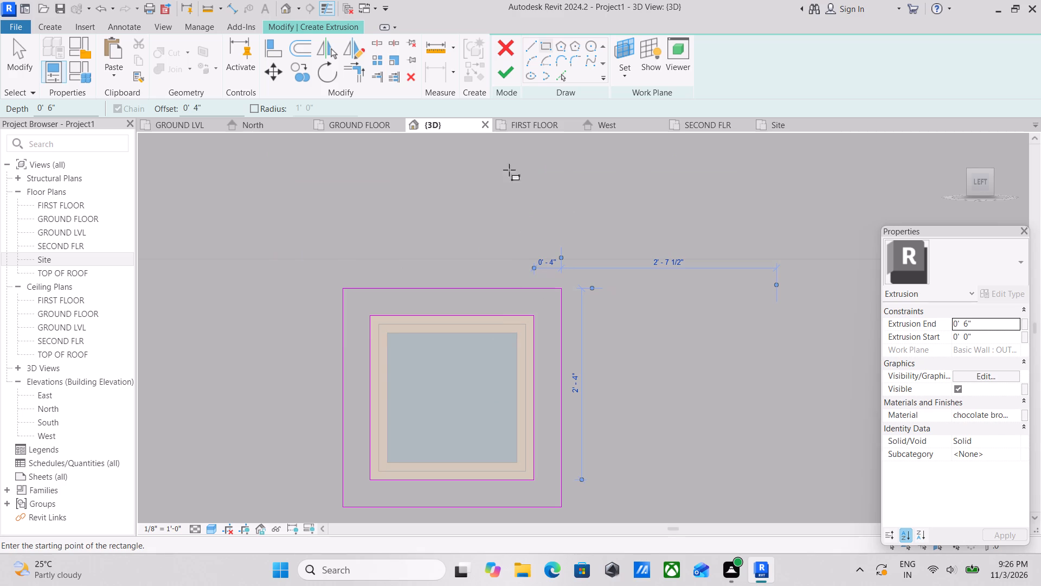
Finish the extrusion sketch at 6" depth and finish the small window's in-place surround model.
left_click(509, 81)
scroll(464, 288, "down", 3)
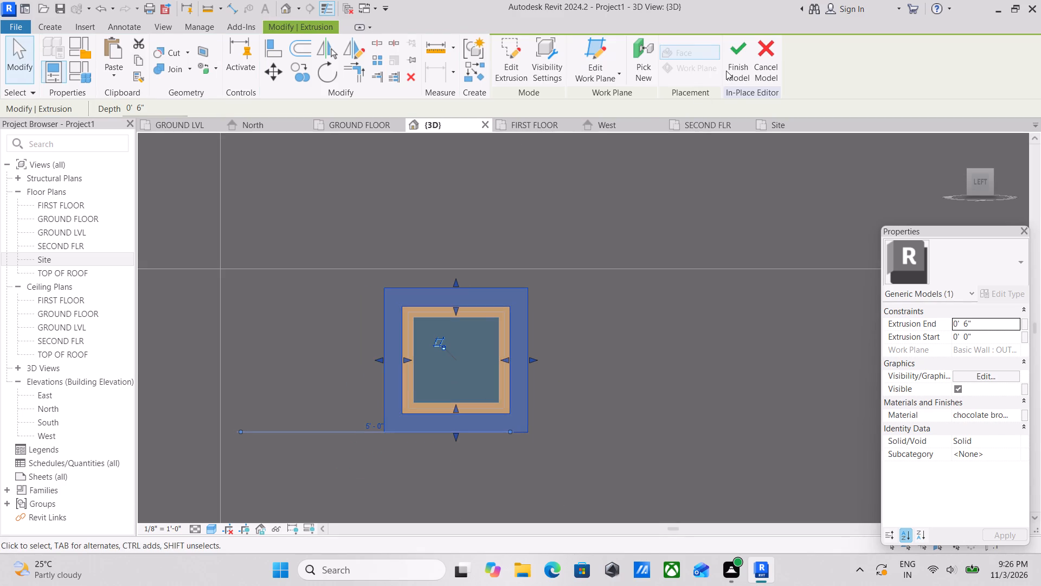
left_click(735, 69)
Start a new in-place component in the Generic Models category for the middle floor's large window, accepting the default name.
scroll(597, 308, "down", 3)
middle_click_drag(596, 308, 364, 351)
scroll(368, 351, "up", 1)
scroll(488, 340, "down", 1)
middle_click_drag(489, 340, 399, 321)
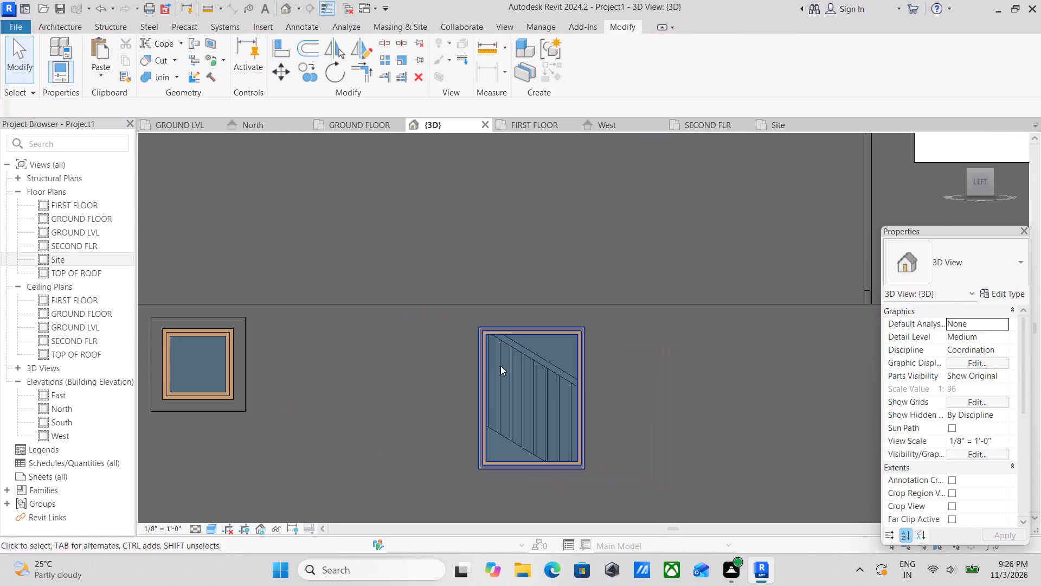
scroll(500, 366, "up", 3)
middle_click_drag(594, 330, 611, 250)
scroll(594, 330, "up", 1)
scroll(535, 264, "up", 3)
middle_click_drag(400, 226, 403, 189)
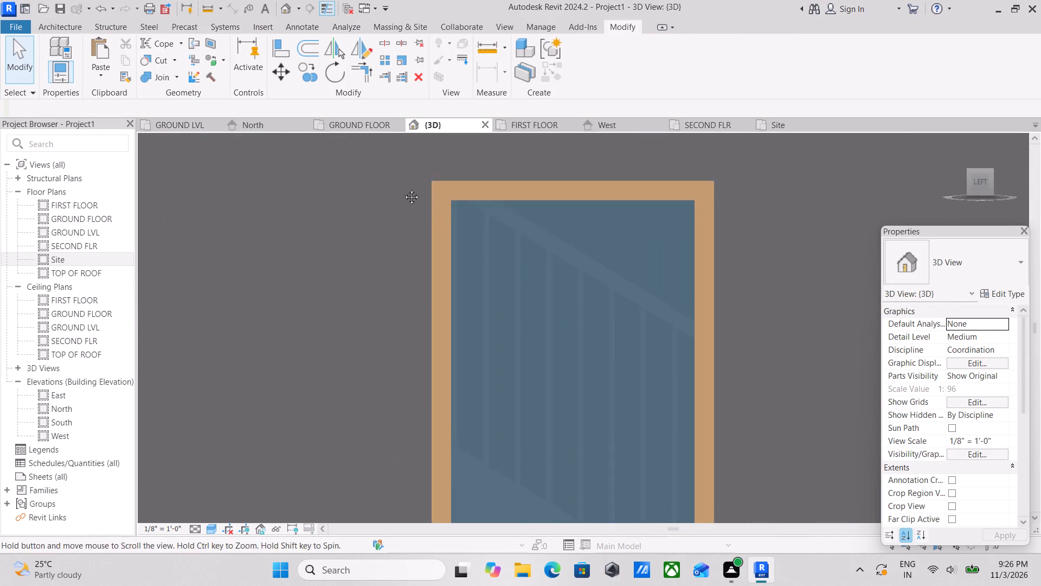
middle_click_drag(403, 189, 406, 182)
left_click(64, 20)
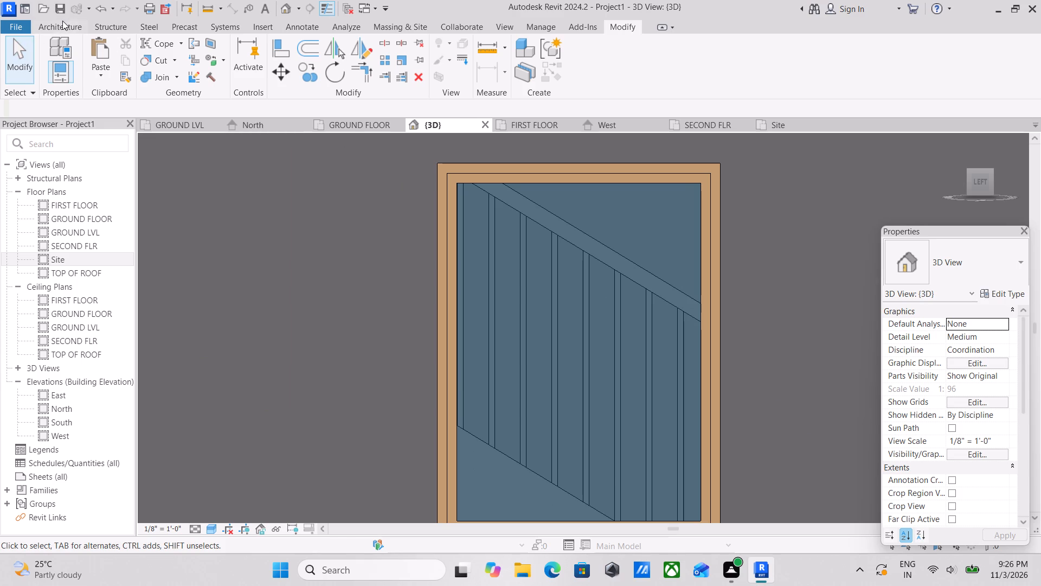
left_click(50, 27)
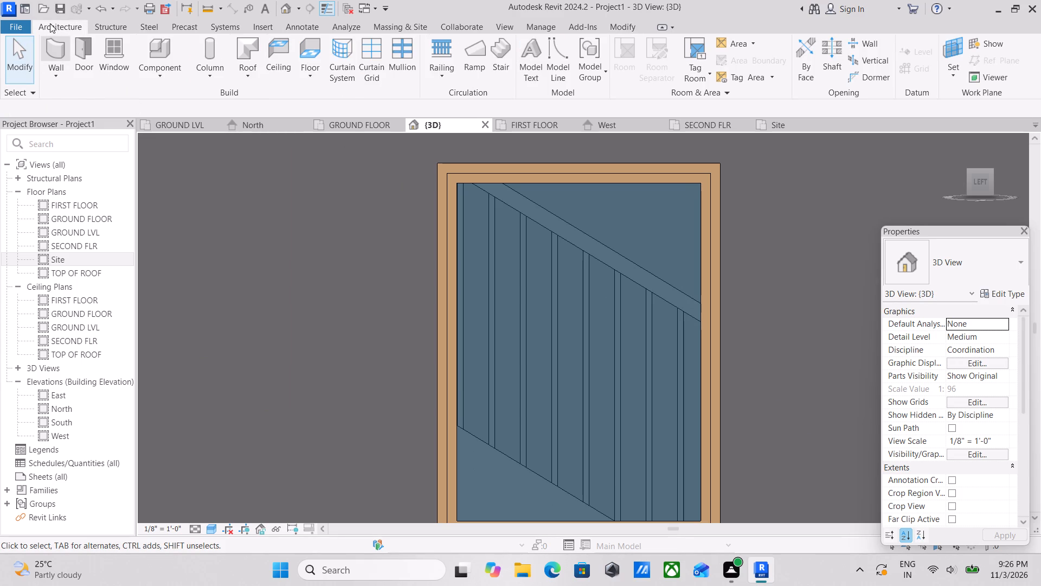
left_click(50, 23)
left_click(151, 68)
left_click(157, 131)
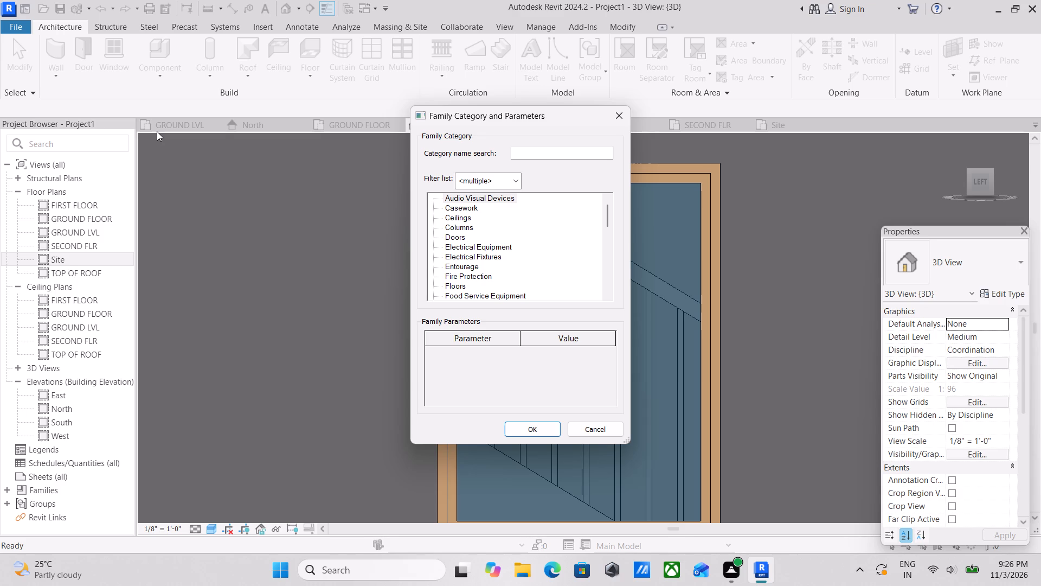
scroll(512, 259, "down", 2)
left_click(453, 264)
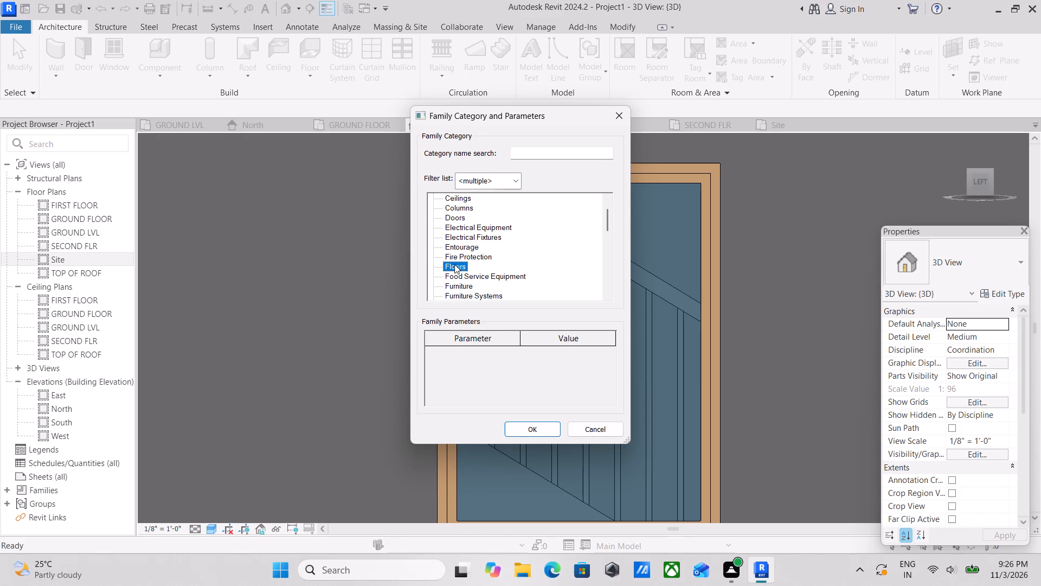
scroll(465, 254, "down", 2)
scroll(467, 270, "up", 3)
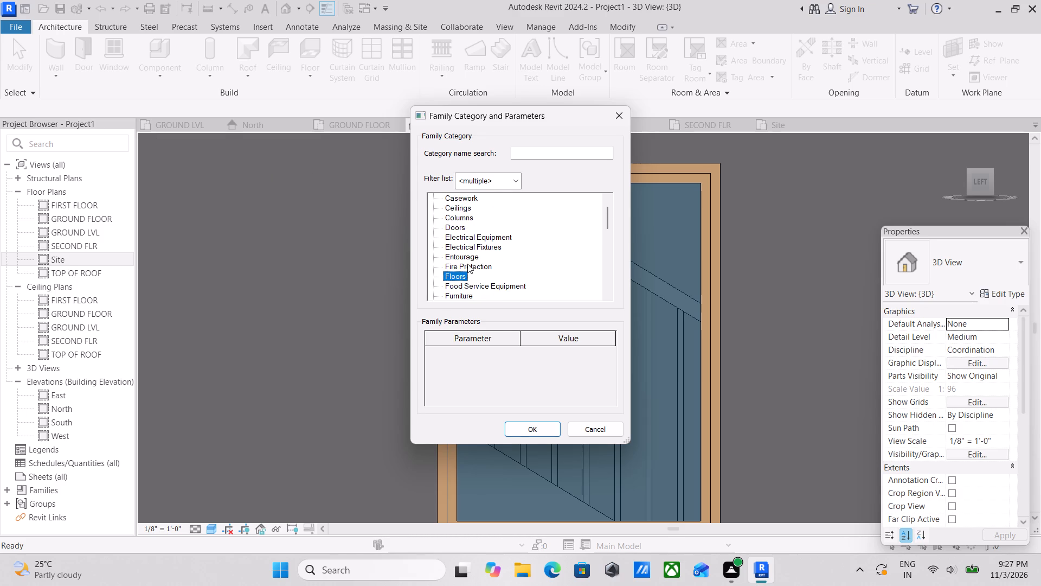
scroll(467, 264, "down", 2)
left_click(471, 293)
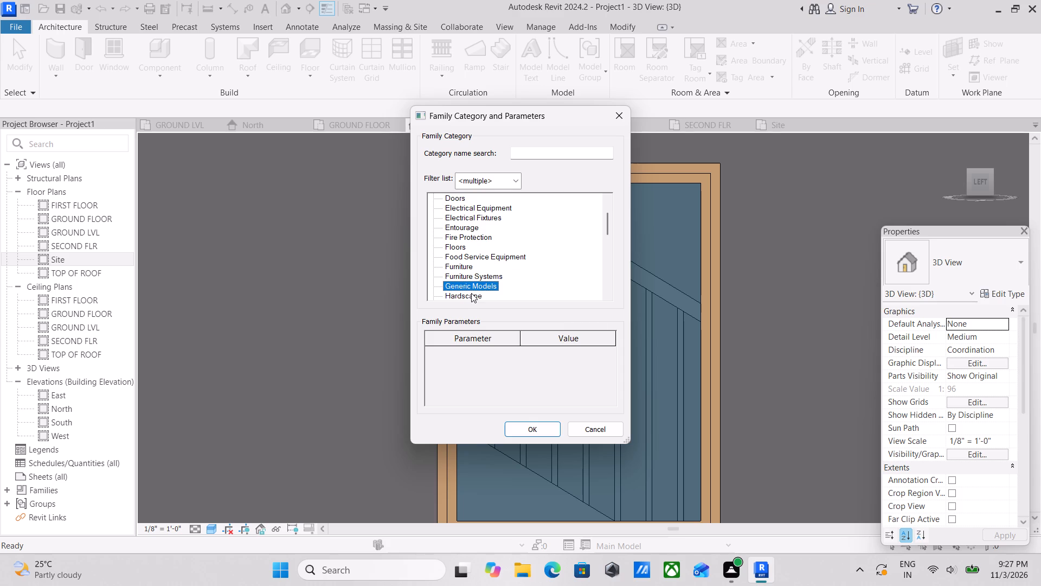
left_click(525, 429)
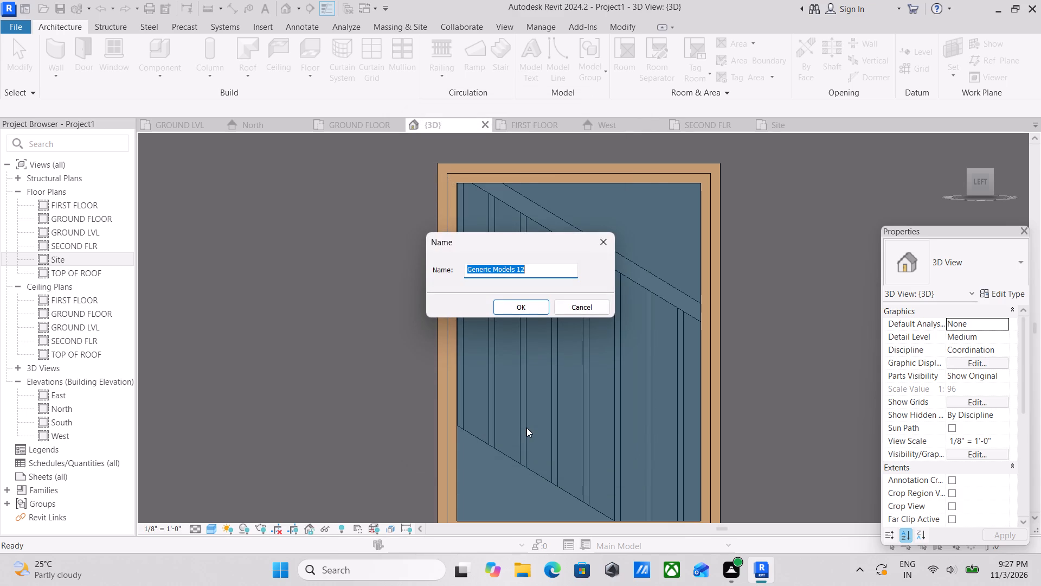
left_click(521, 317)
left_click(525, 304)
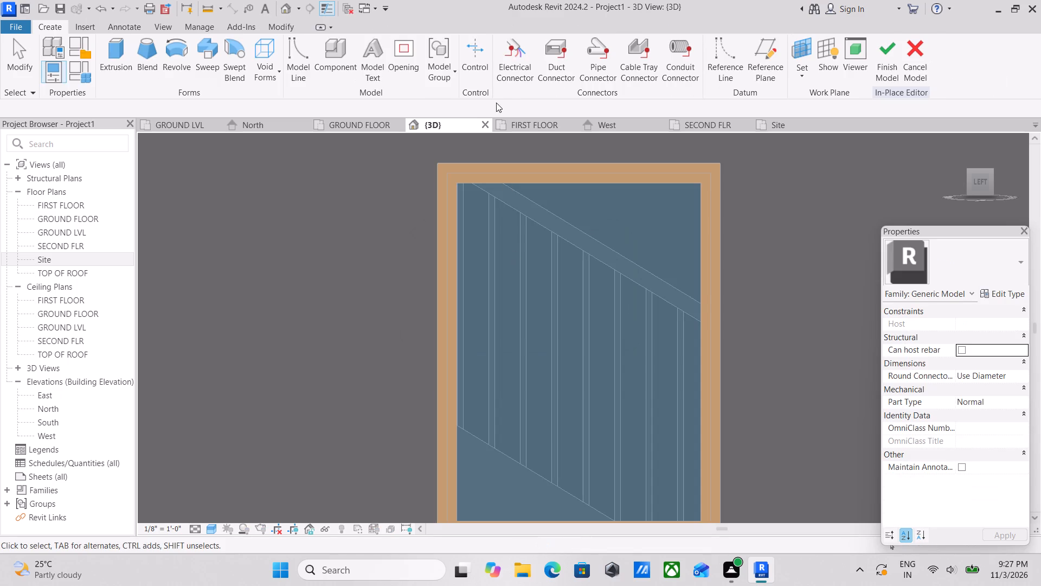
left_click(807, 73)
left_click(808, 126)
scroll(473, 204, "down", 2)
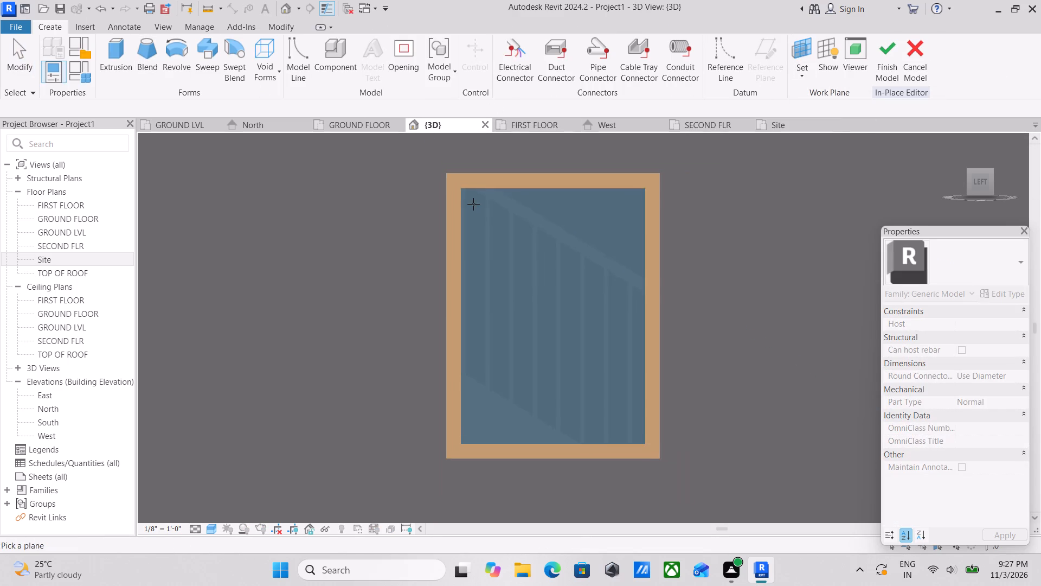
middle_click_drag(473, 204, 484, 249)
Start an extrusion and set its work plane to the outer face of the middle floor's left-facade wall.
left_click(108, 63)
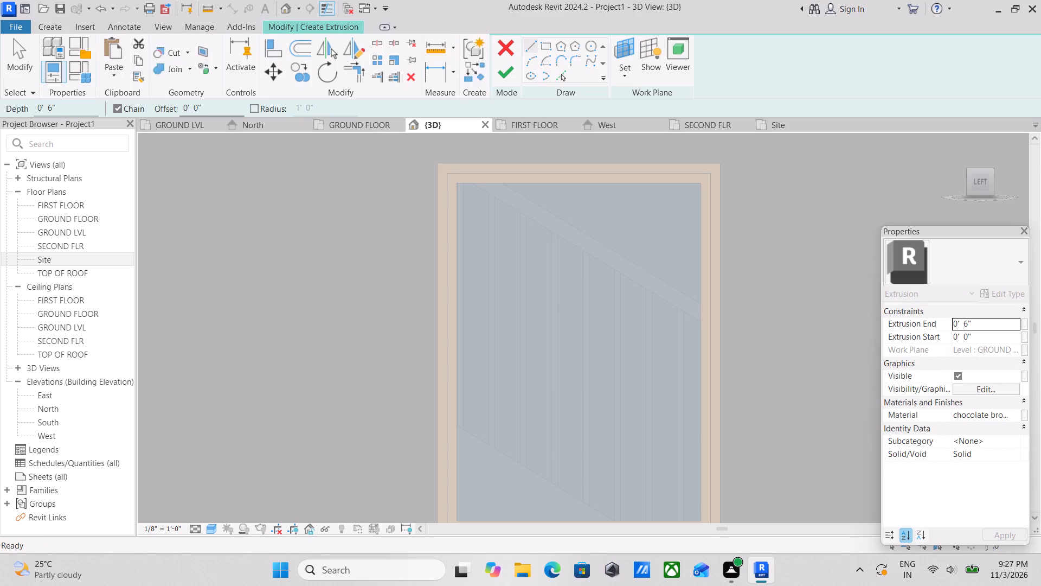
scroll(442, 170, "down", 3)
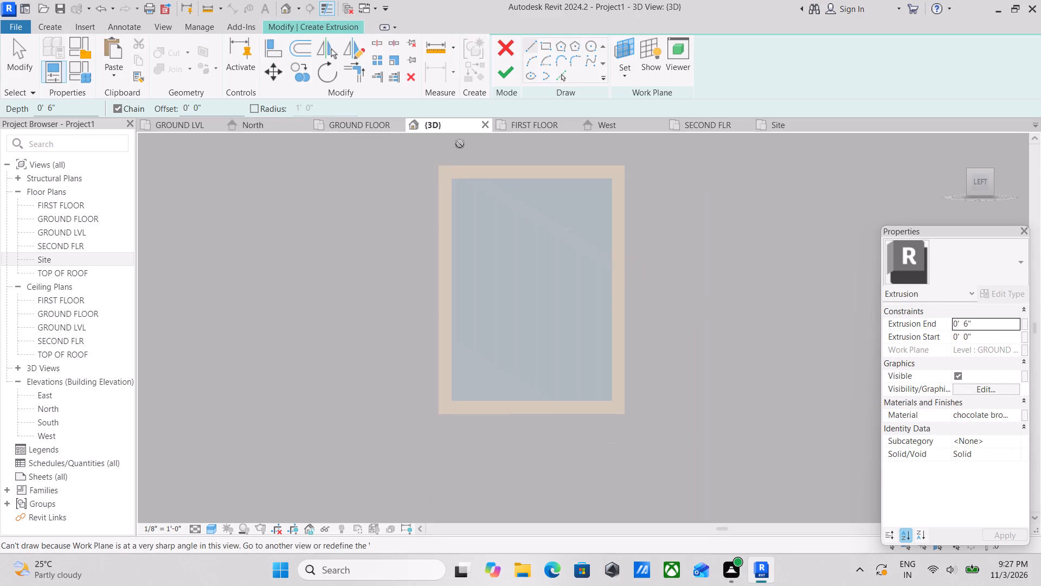
left_click(622, 78)
left_click(631, 129)
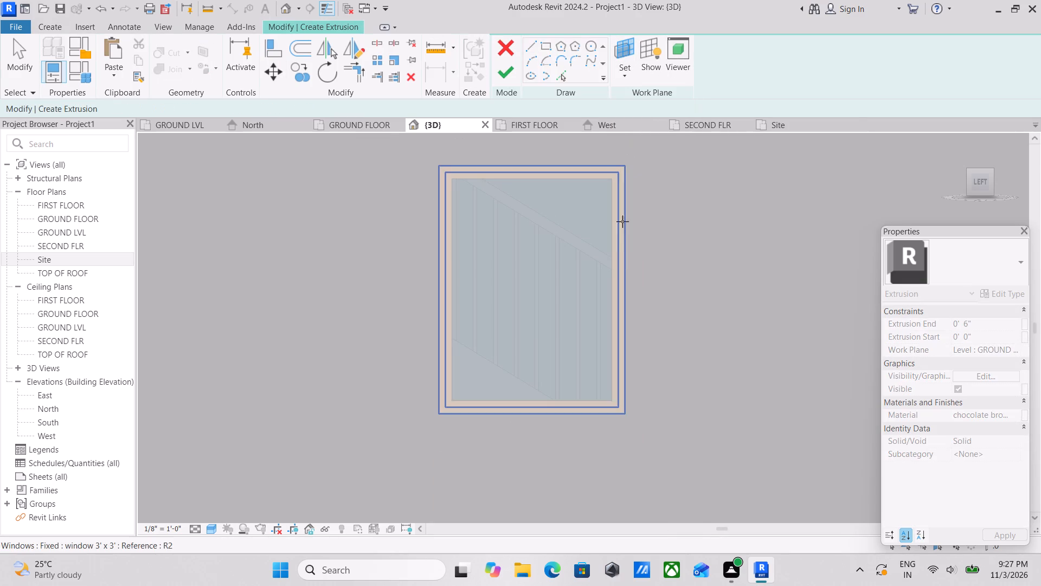
scroll(625, 263, "down", 4)
scroll(644, 212, "down", 2)
middle_click_drag(641, 223, 627, 248)
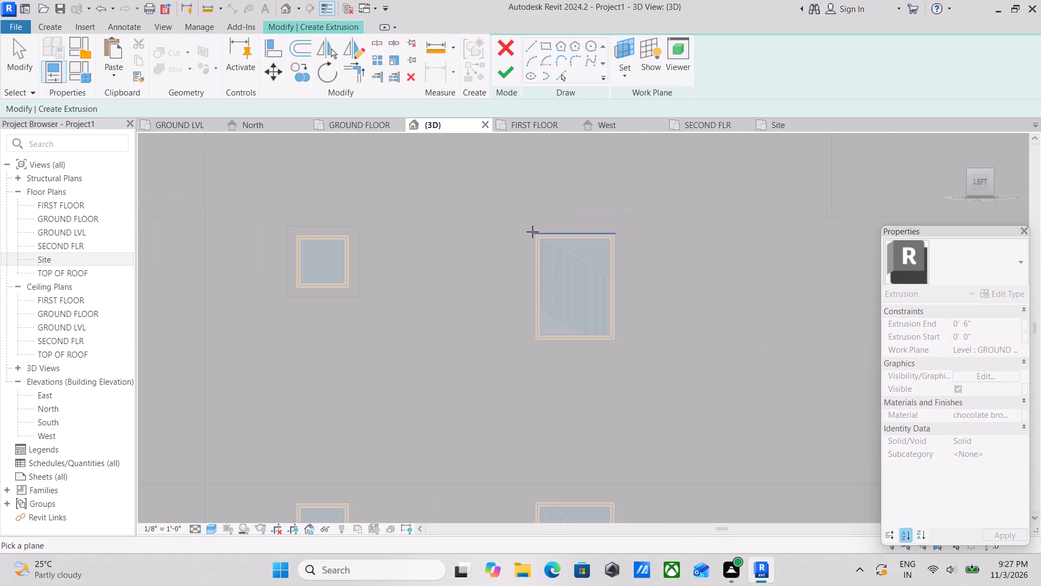
scroll(541, 228, "down", 7)
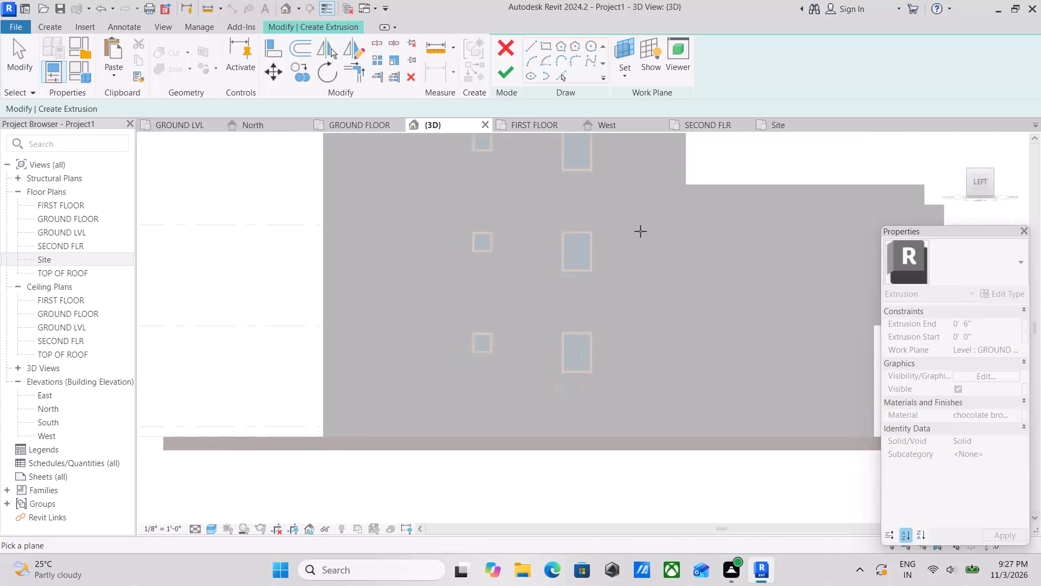
scroll(640, 231, "down", 1)
middle_click_drag(640, 231, 600, 284)
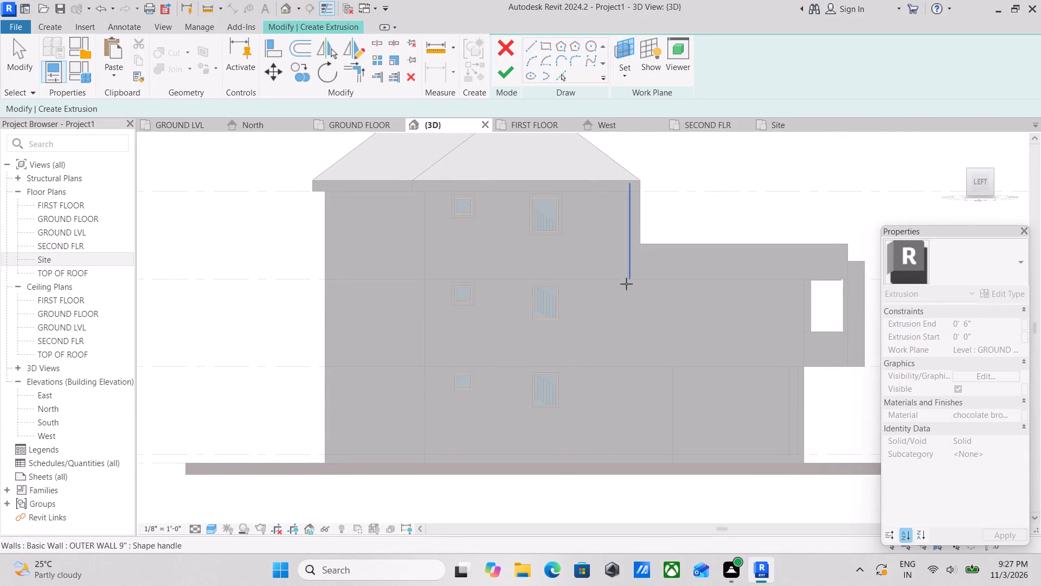
scroll(432, 282, "up", 2)
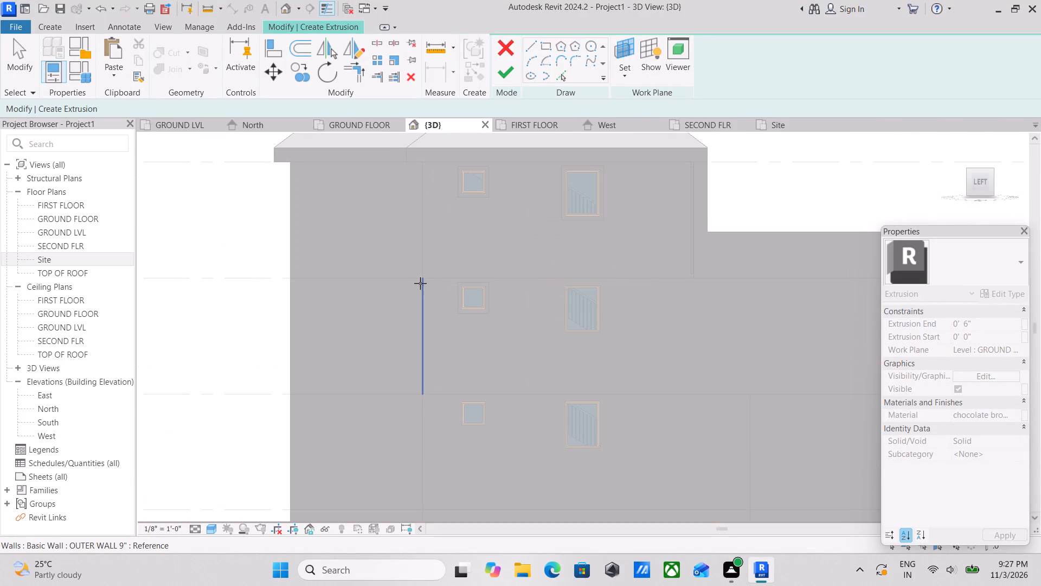
scroll(431, 285, "up", 3)
scroll(471, 303, "down", 7)
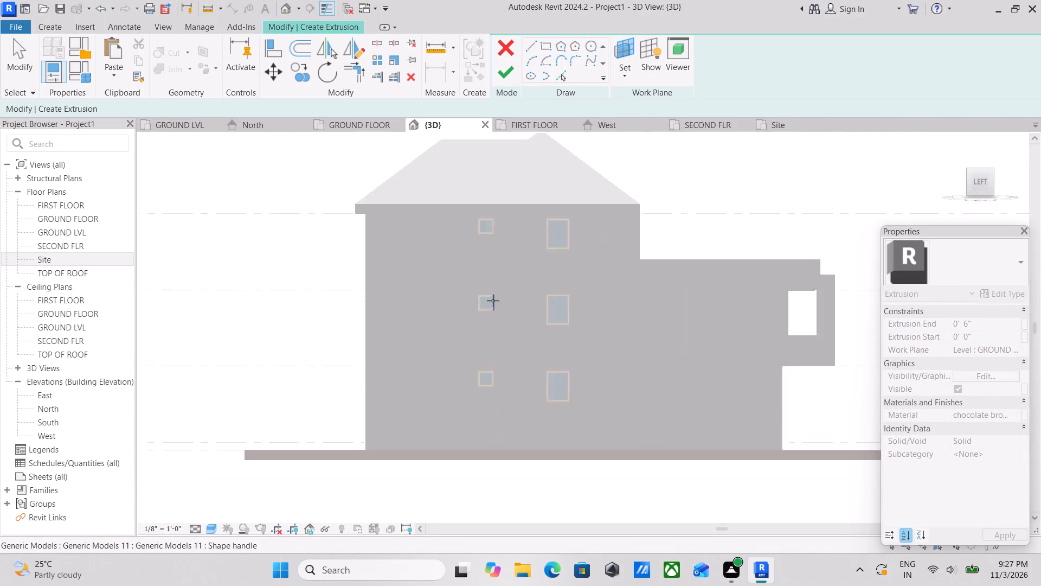
middle_click_drag(505, 318, 499, 343, "shift")
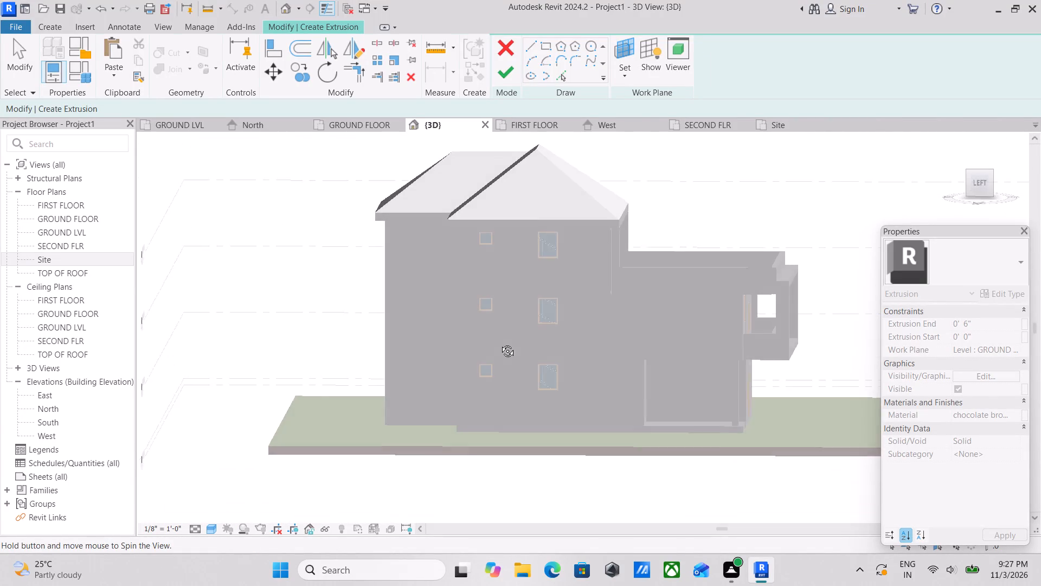
middle_click_drag(499, 343, 496, 351, "shift")
scroll(540, 341, "up", 2)
scroll(582, 309, "up", 2)
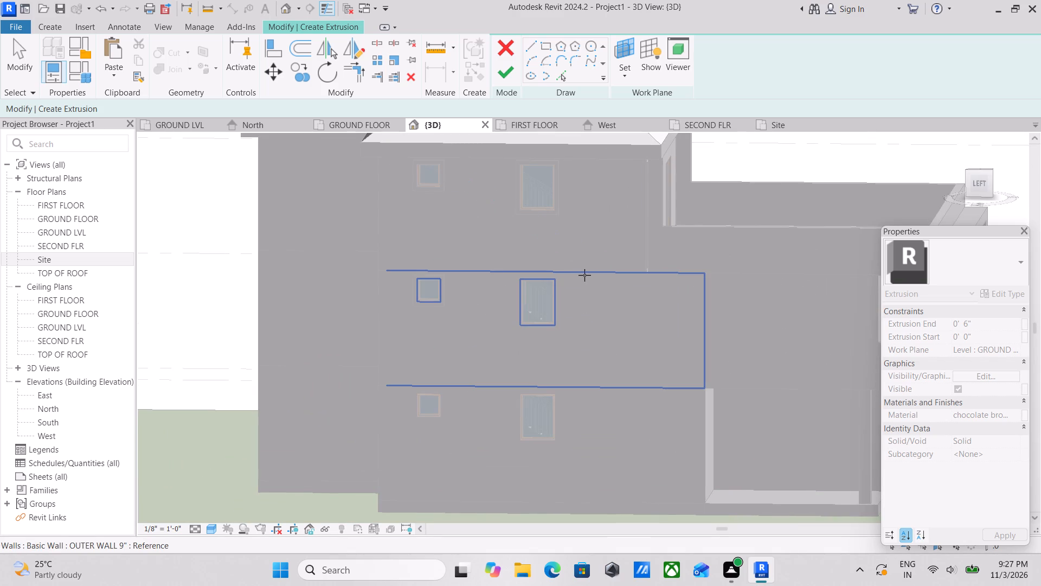
left_click(583, 276)
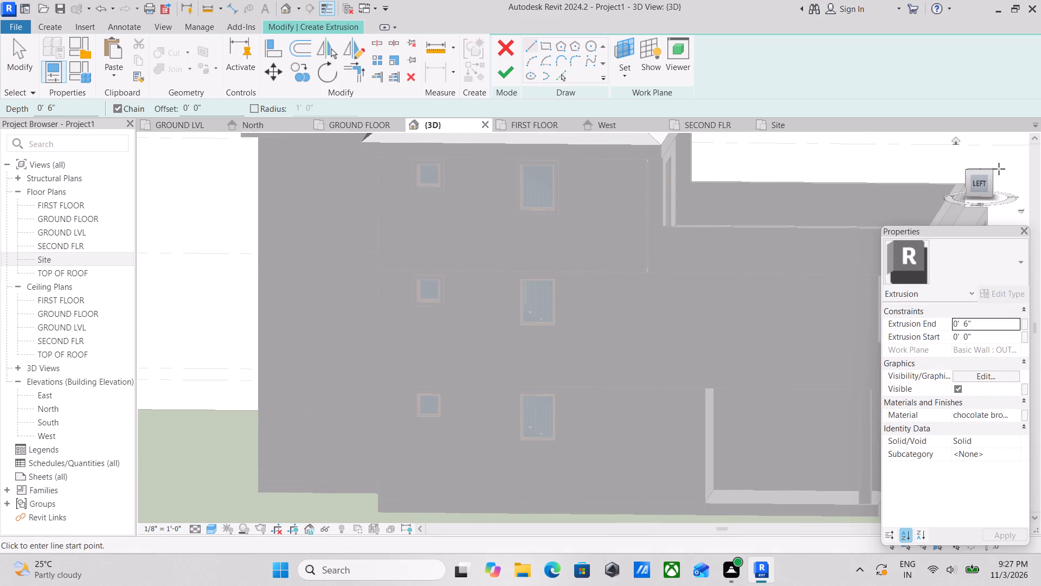
Return to the straight left view and sketch a 3' by 4' rectangle around the middle floor's large window as the surround's inner edge.
left_click(975, 183)
scroll(660, 288, "up", 3)
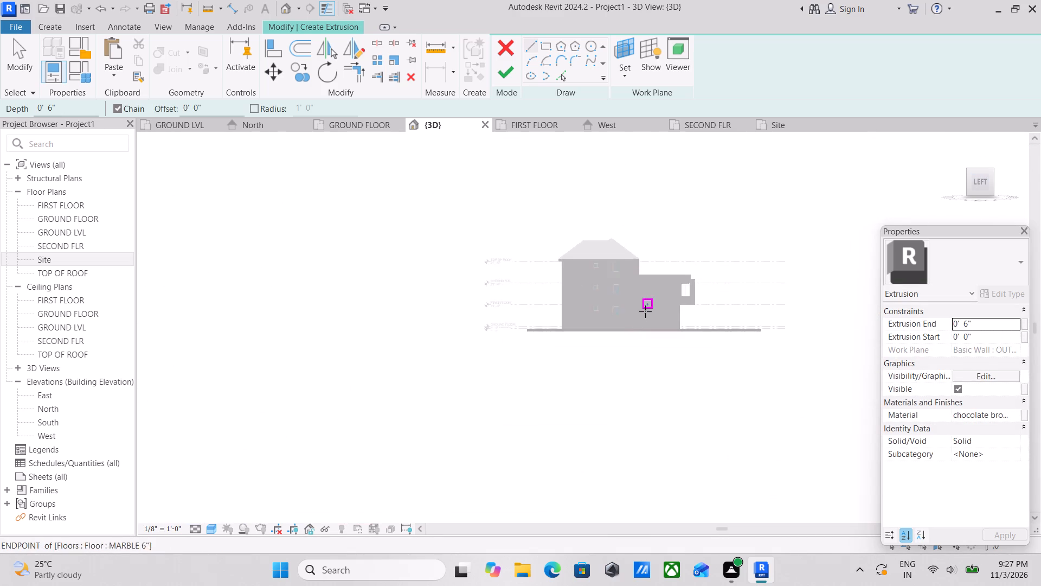
scroll(629, 323, "up", 4)
scroll(550, 336, "up", 16)
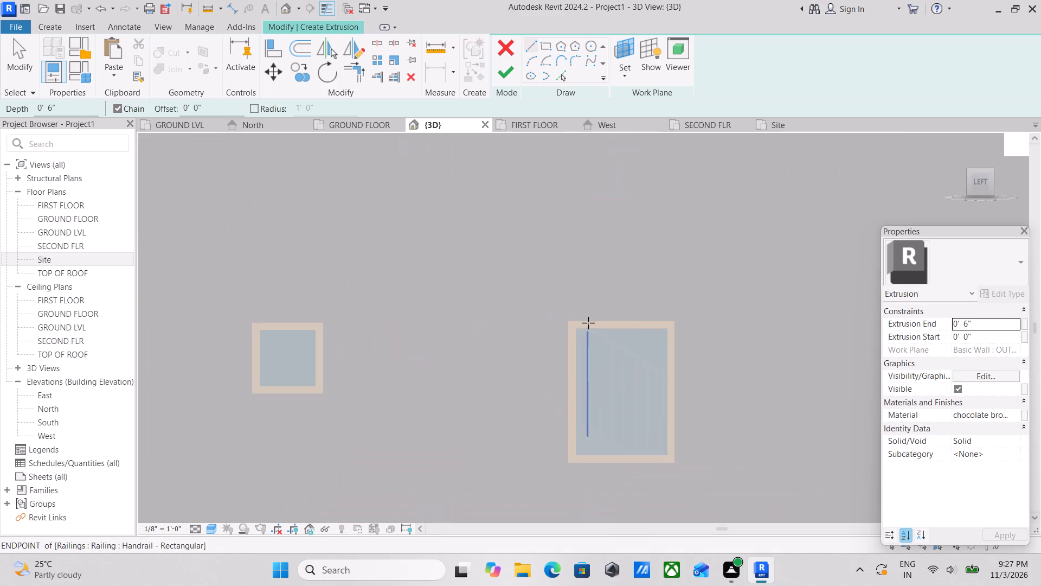
scroll(588, 323, "up", 3)
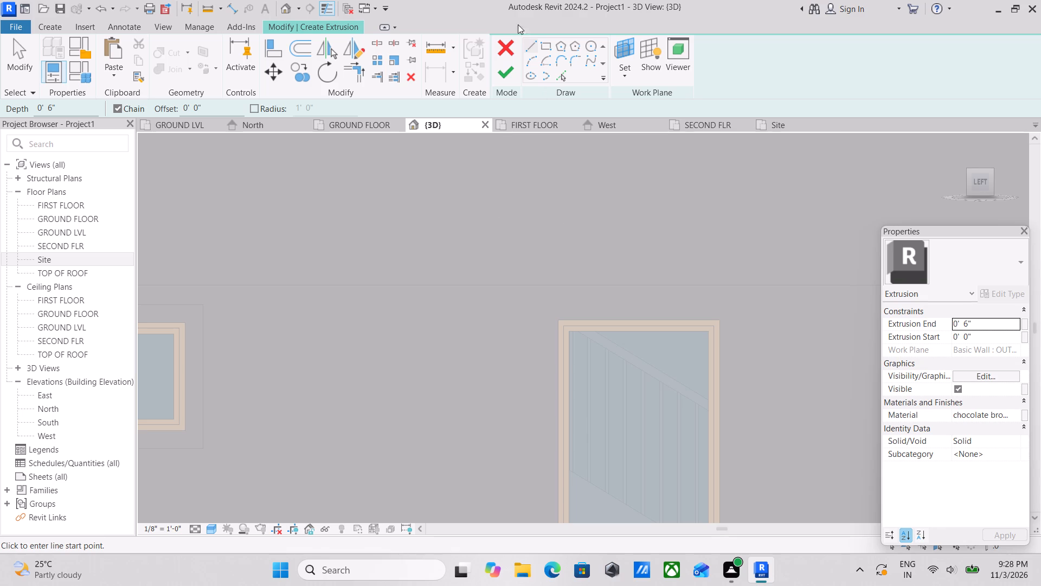
left_click(547, 44)
middle_click_drag(544, 259, 543, 208)
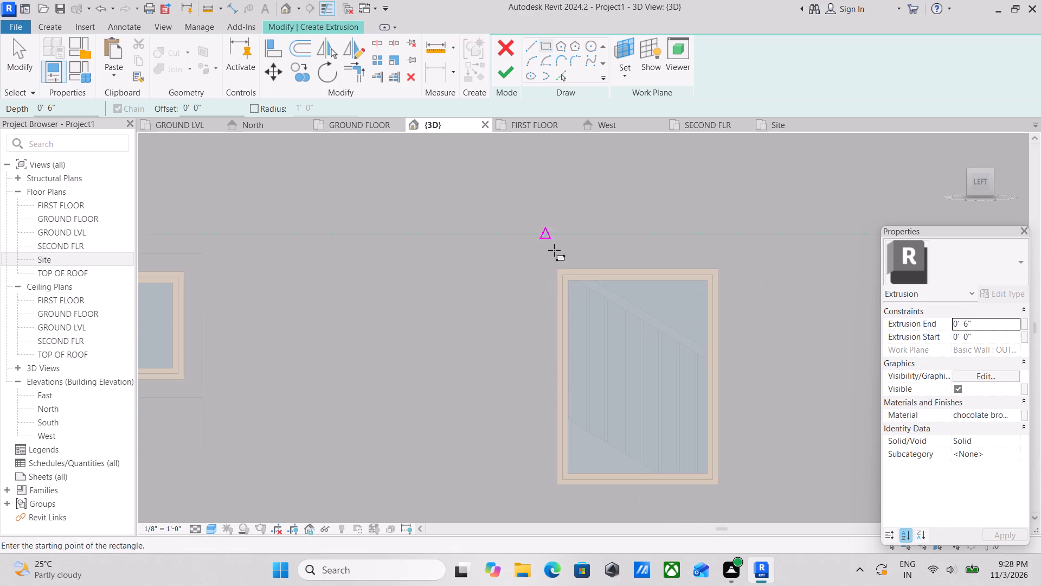
left_click(556, 271)
middle_click_drag(593, 372, 547, 243)
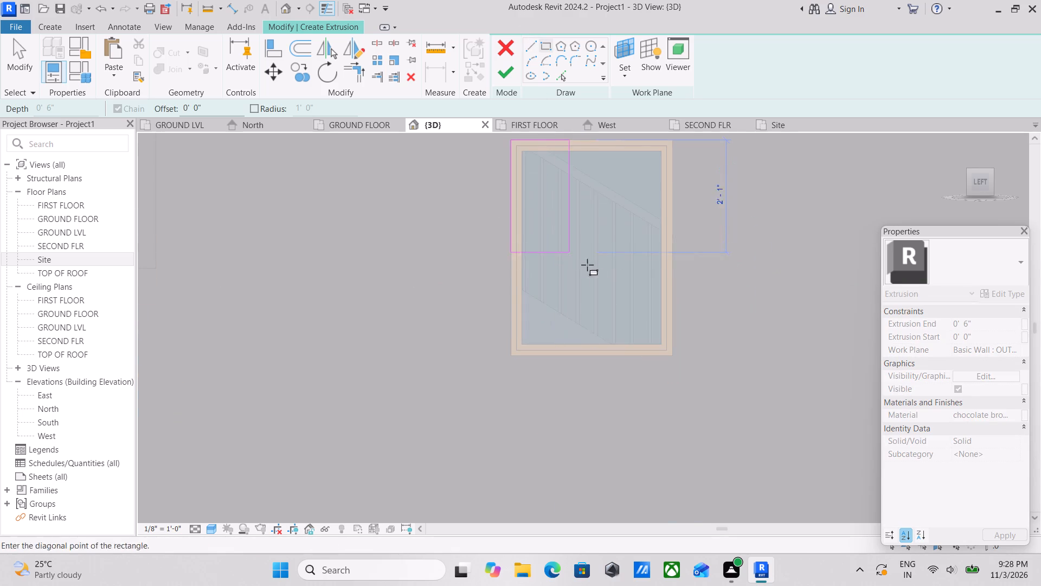
left_click(672, 356)
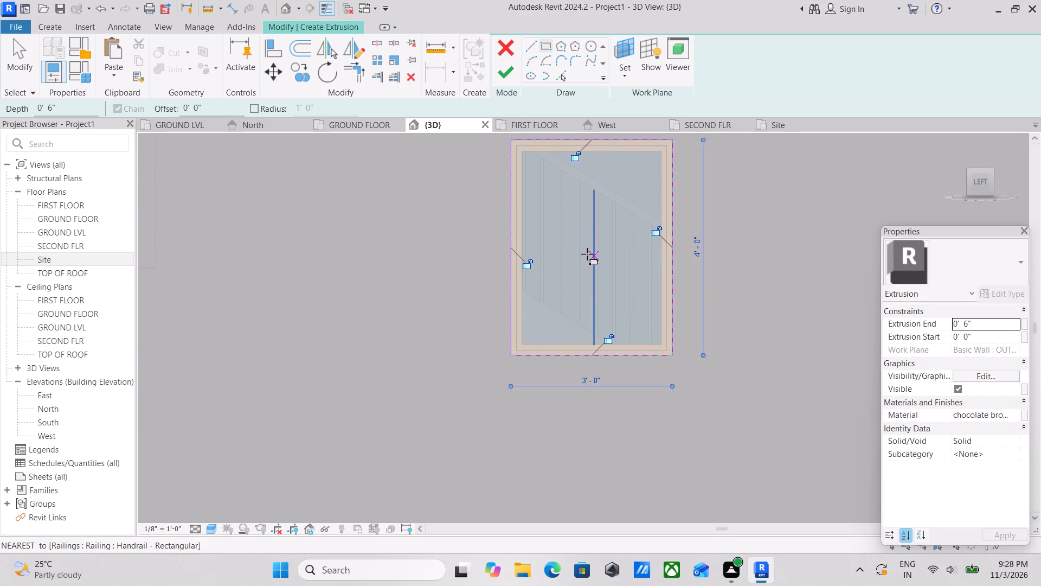
Sketch a second rectangle around the same large window with a 4" outward offset for the surround's outer edge.
middle_click_drag(587, 267, 578, 337)
middle_click_drag(541, 153, 541, 225)
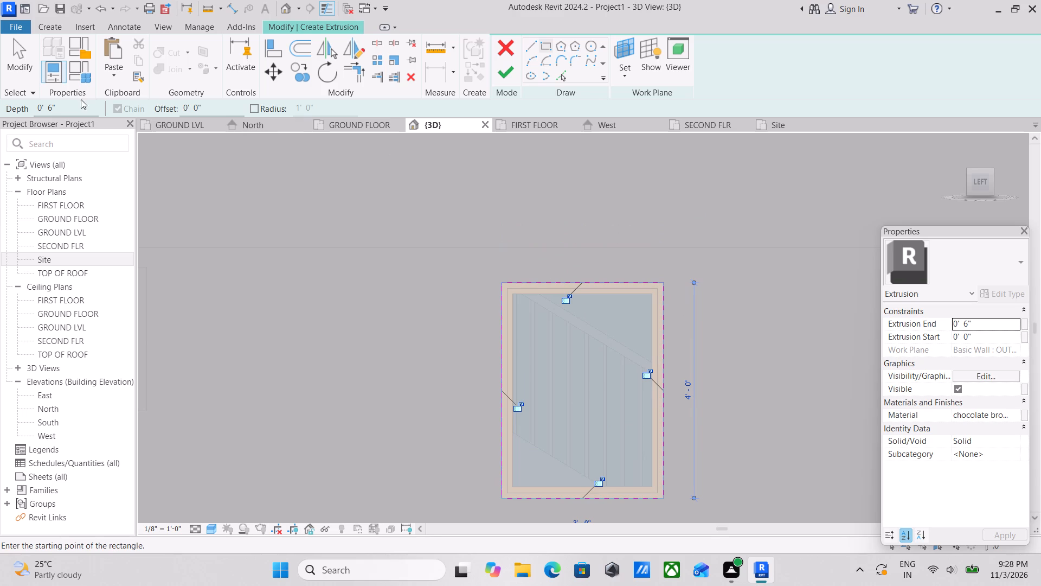
left_click_drag(206, 109, 118, 117)
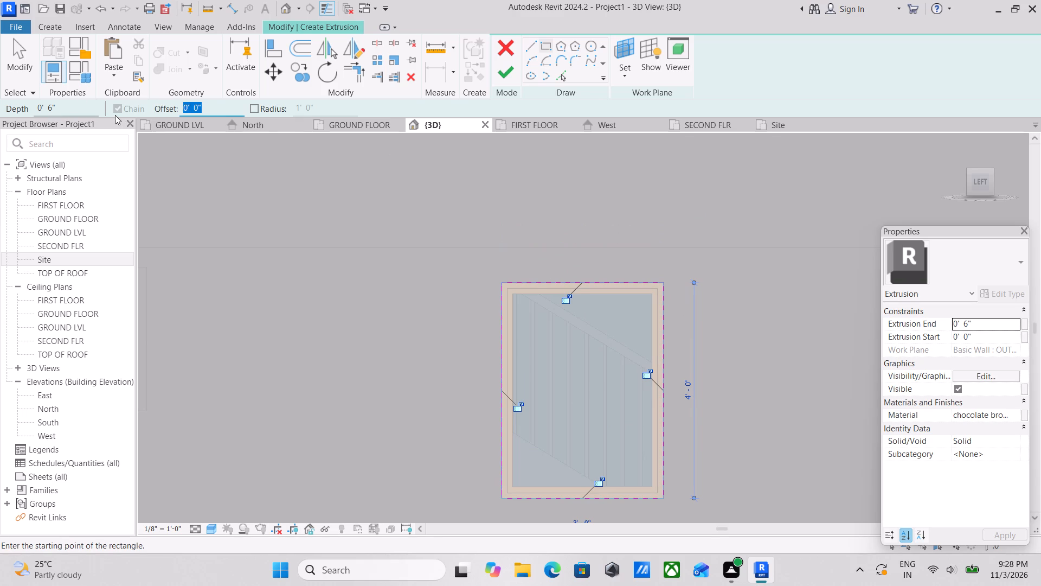
key("4")
key("shift+quotedbl")
key("Return")
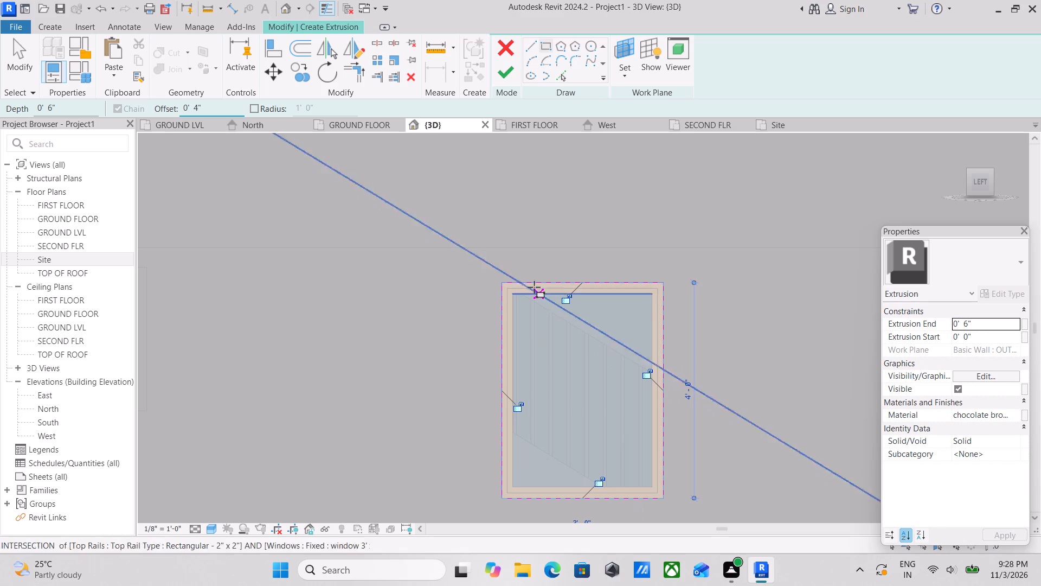
left_click(498, 284)
middle_click_drag(606, 453, 568, 345)
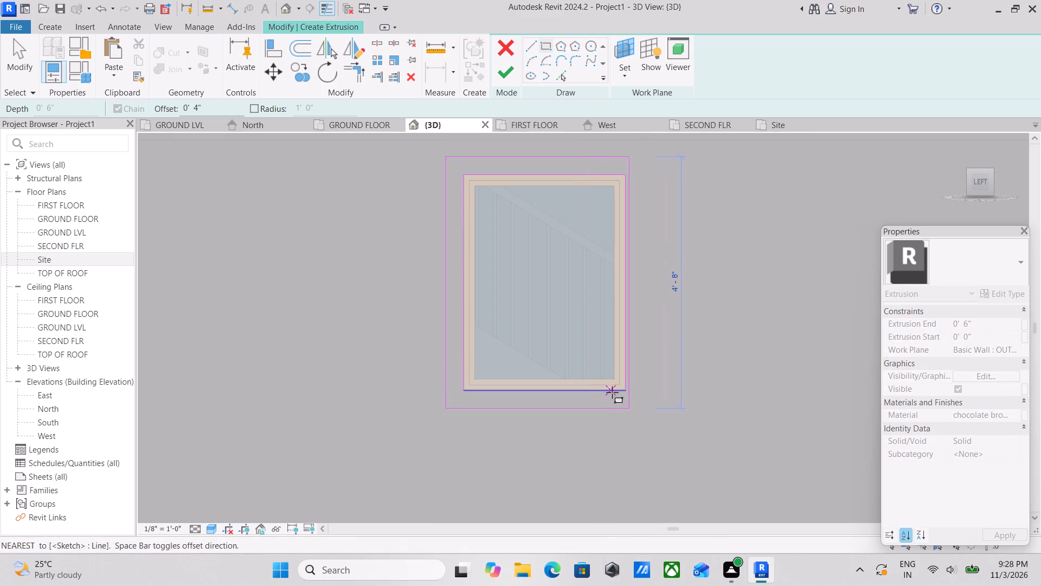
left_click(619, 390)
scroll(637, 415, "up", 2)
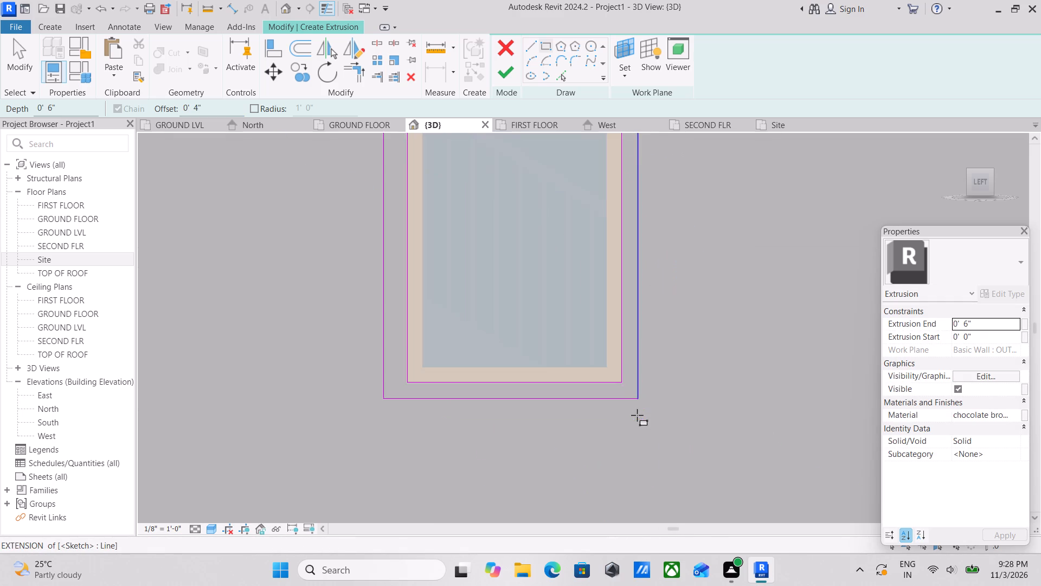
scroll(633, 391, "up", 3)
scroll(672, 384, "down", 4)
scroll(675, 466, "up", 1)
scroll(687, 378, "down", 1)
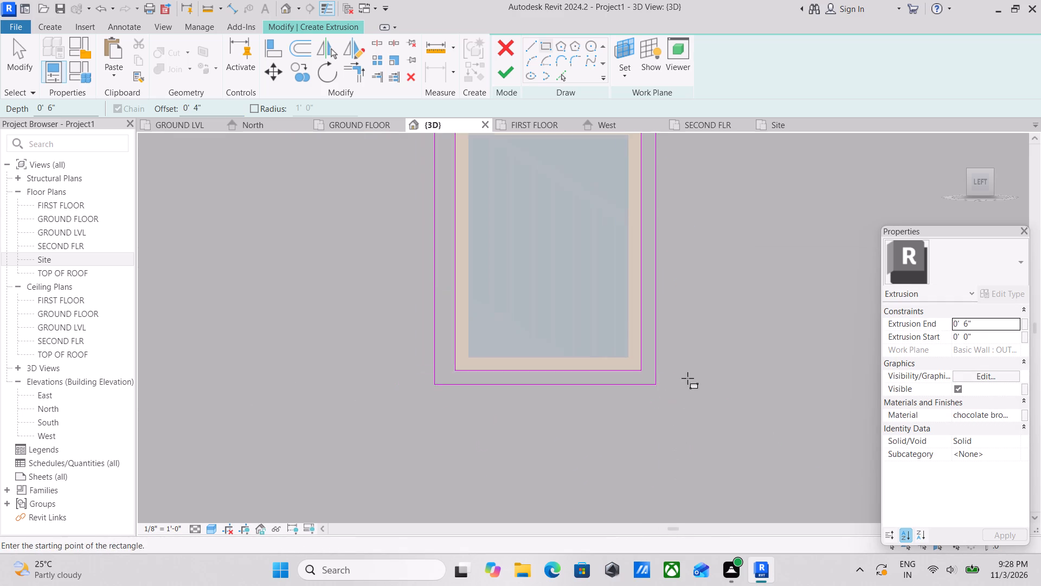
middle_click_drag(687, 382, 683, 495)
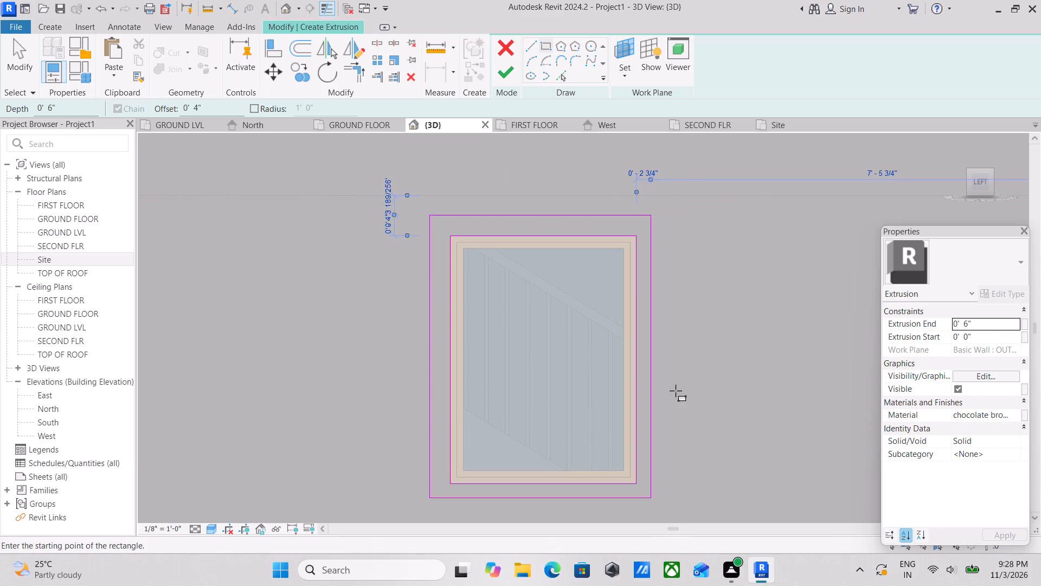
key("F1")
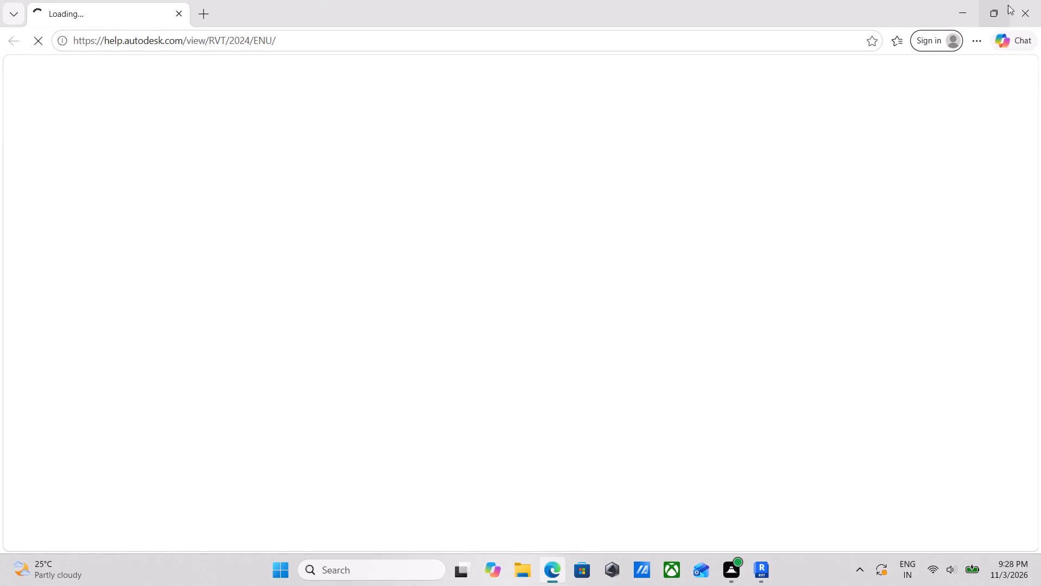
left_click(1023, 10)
Delete all four lines of the outer rectangle around the middle floor's large window, keeping the inner rectangle.
scroll(713, 351, "up", 3)
key("Escape")
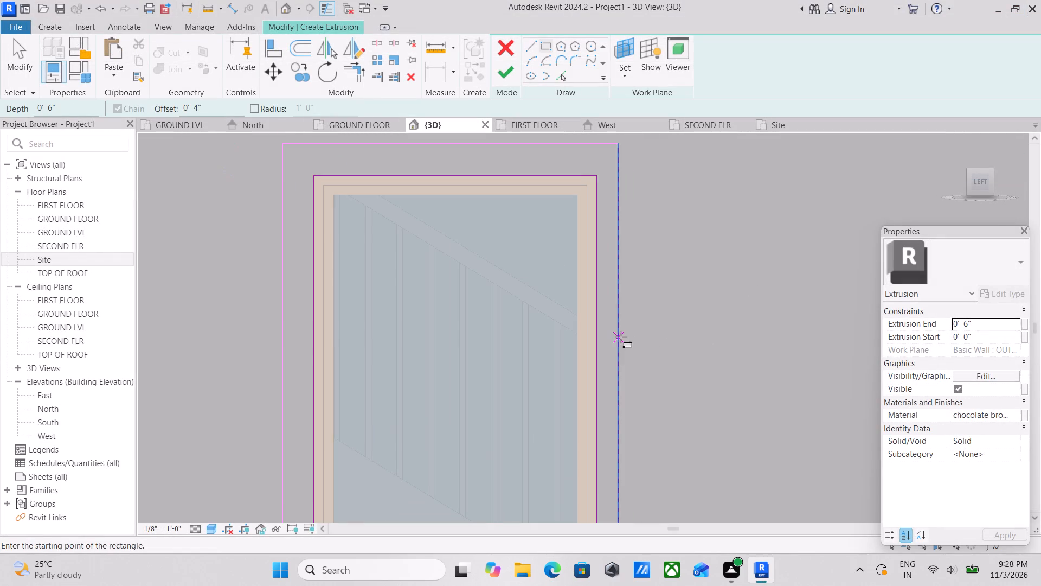
key("Escape")
left_click(620, 341)
right_click(610, 343)
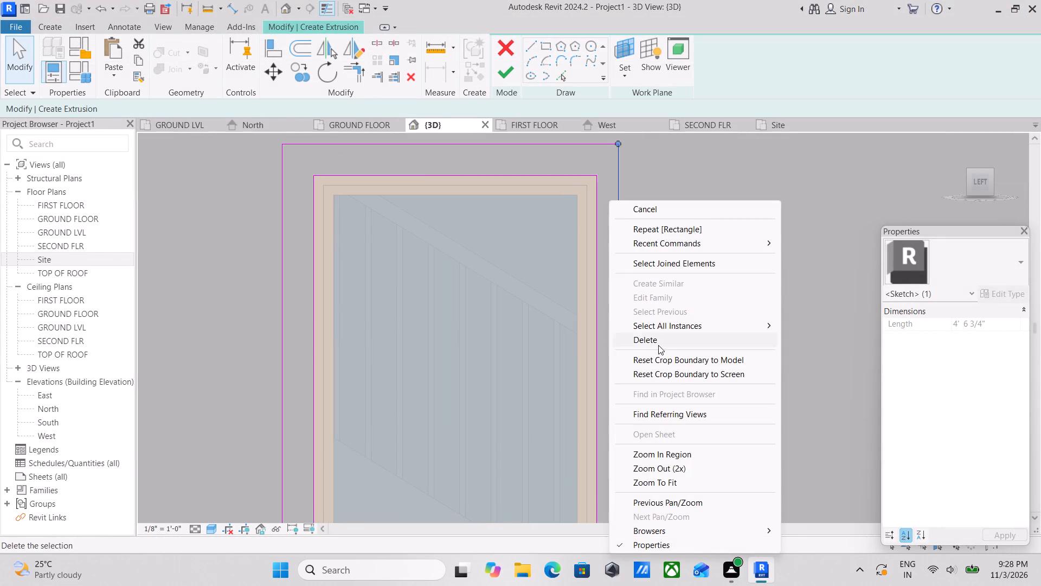
left_click(658, 345)
scroll(624, 328, "down", 3)
middle_click_drag(626, 316, 644, 241)
left_click(589, 421)
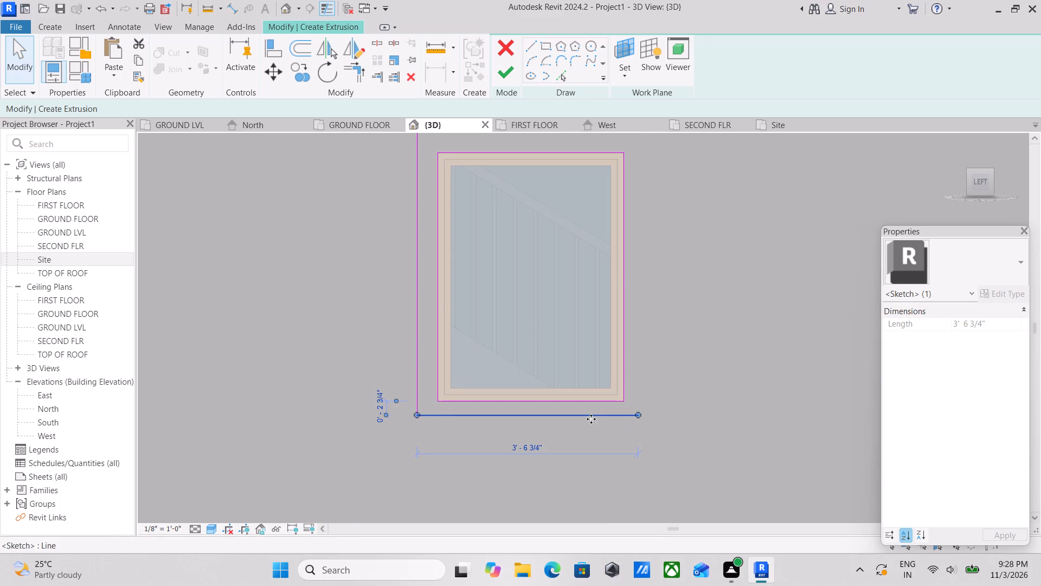
right_click(586, 421)
left_click(651, 212)
middle_click_drag(572, 287, 579, 393)
left_click(562, 237)
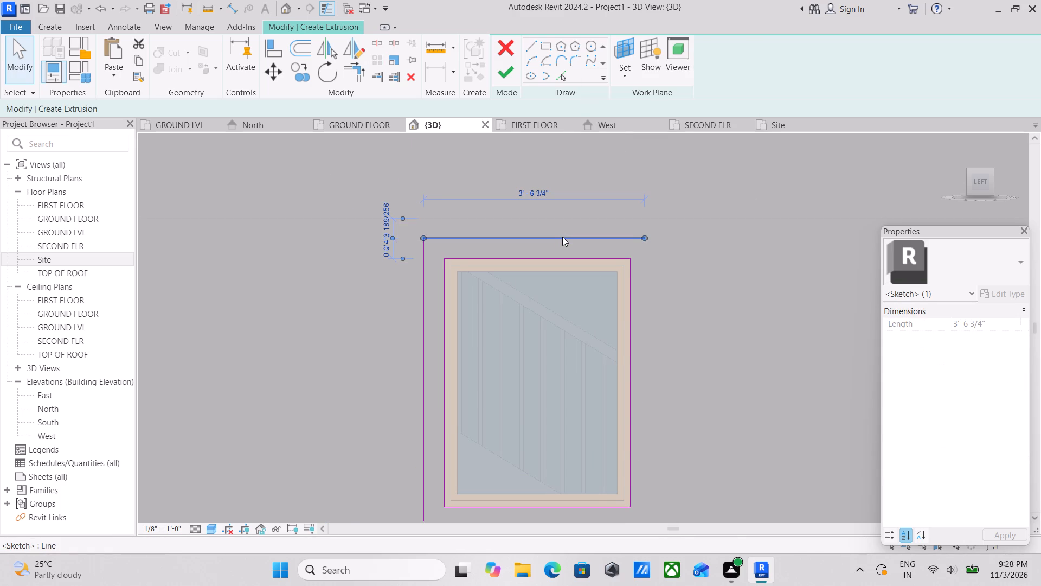
right_click(562, 237)
left_click(590, 341)
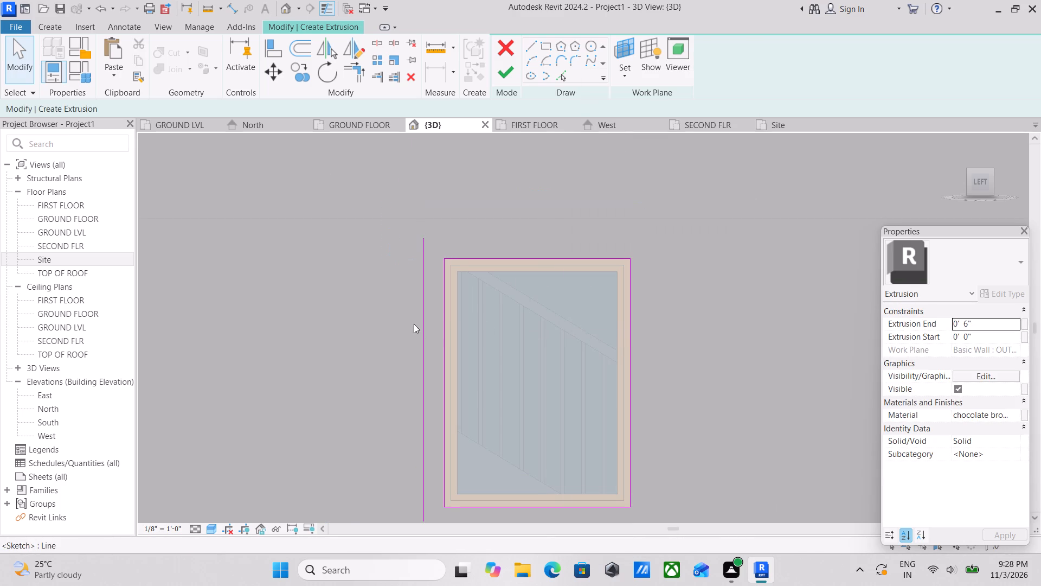
left_click(420, 324)
right_click(420, 324)
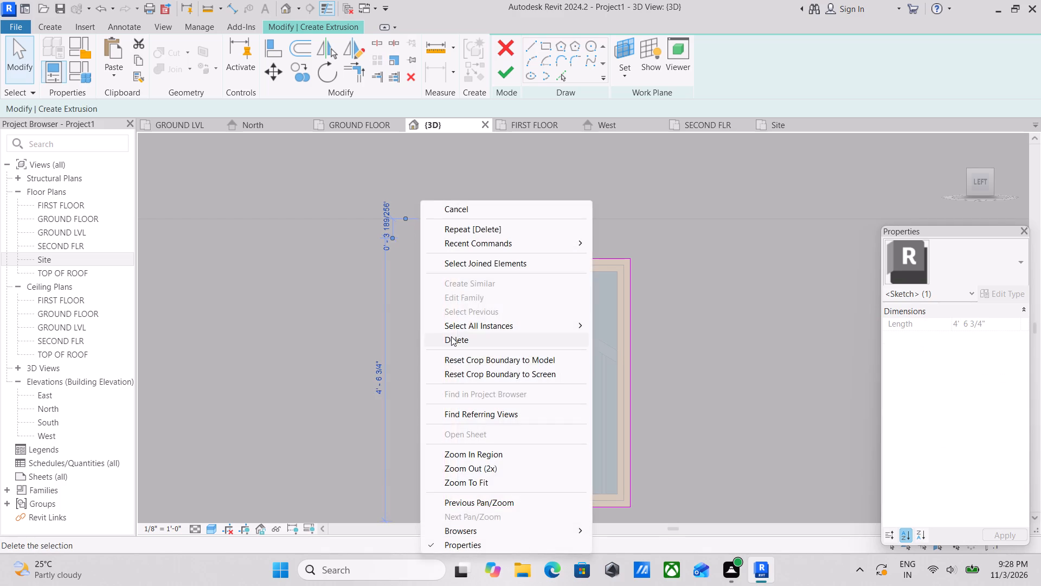
left_click(452, 336)
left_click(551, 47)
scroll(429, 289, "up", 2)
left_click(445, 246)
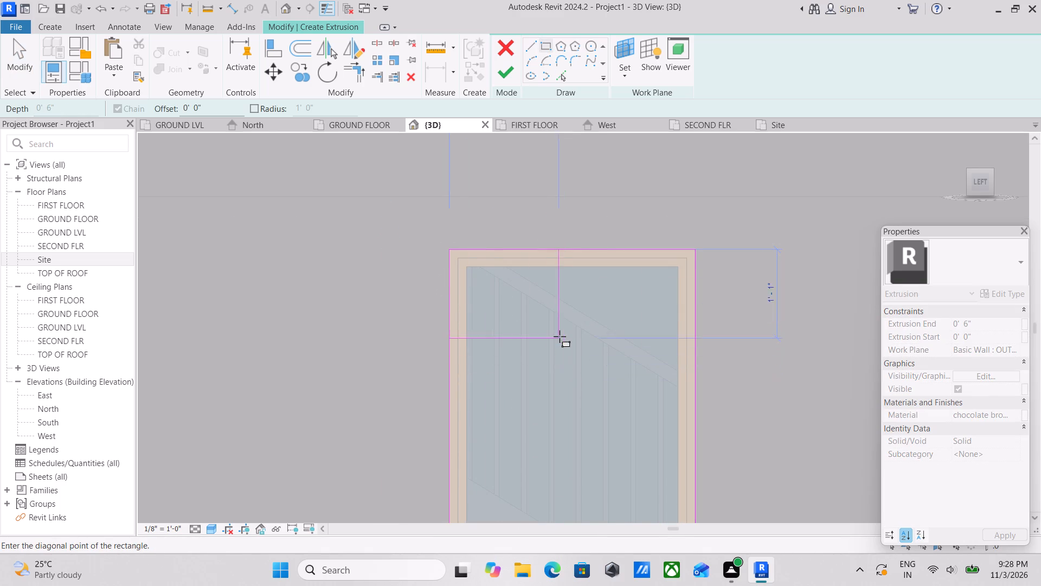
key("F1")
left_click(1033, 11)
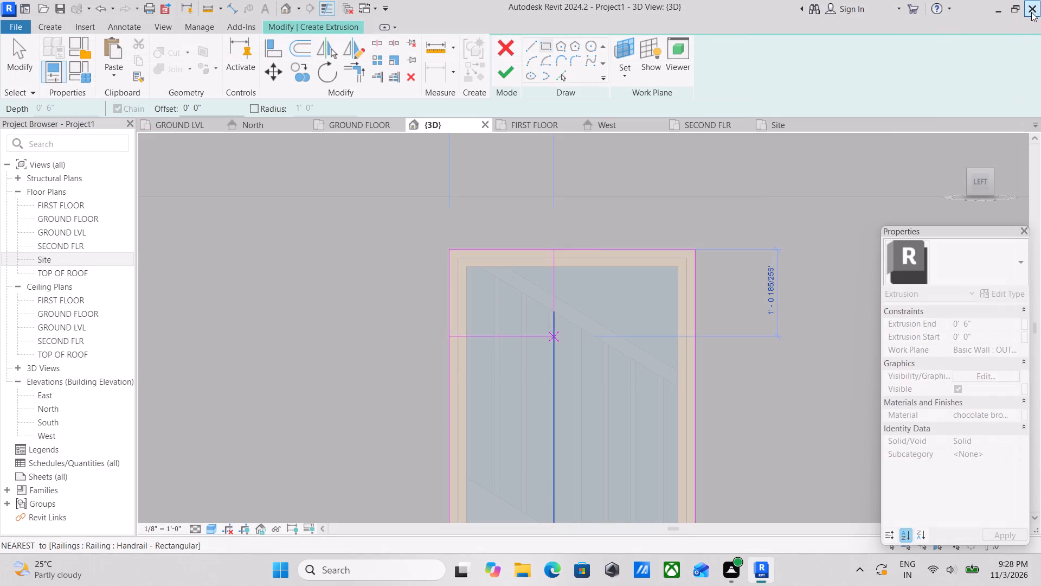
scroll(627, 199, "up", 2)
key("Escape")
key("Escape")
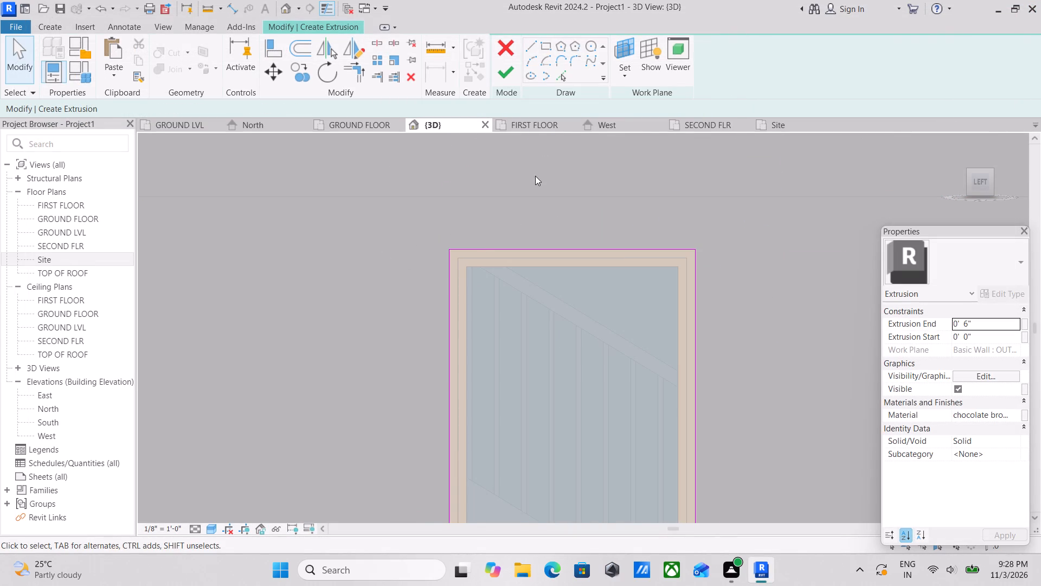
Sketch the surround's outer rectangle with a 4" outward offset, following the inner rectangle's diagonal corners around the large window.
left_click(543, 42)
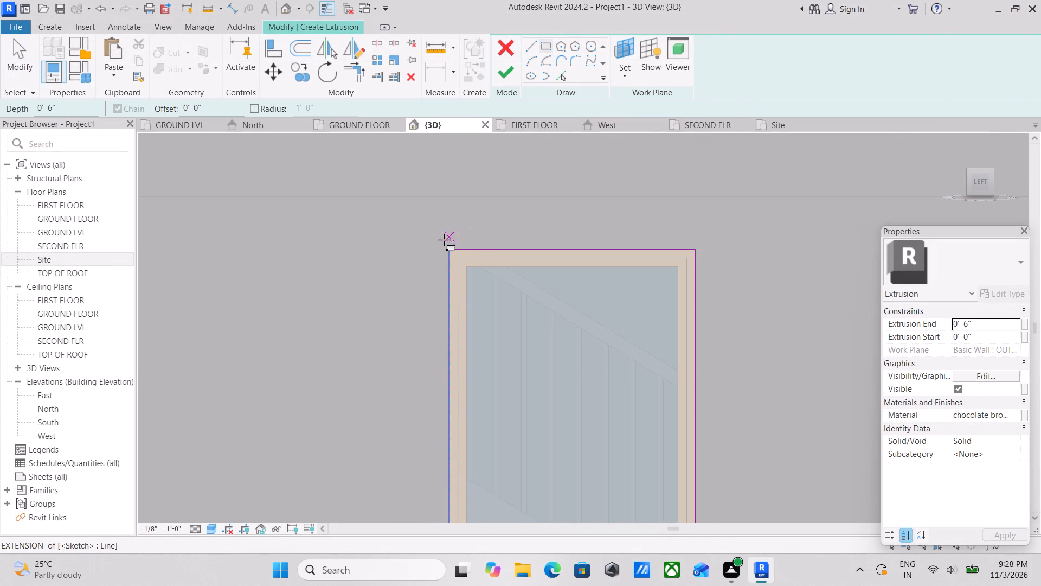
left_click_drag(204, 106, 138, 127)
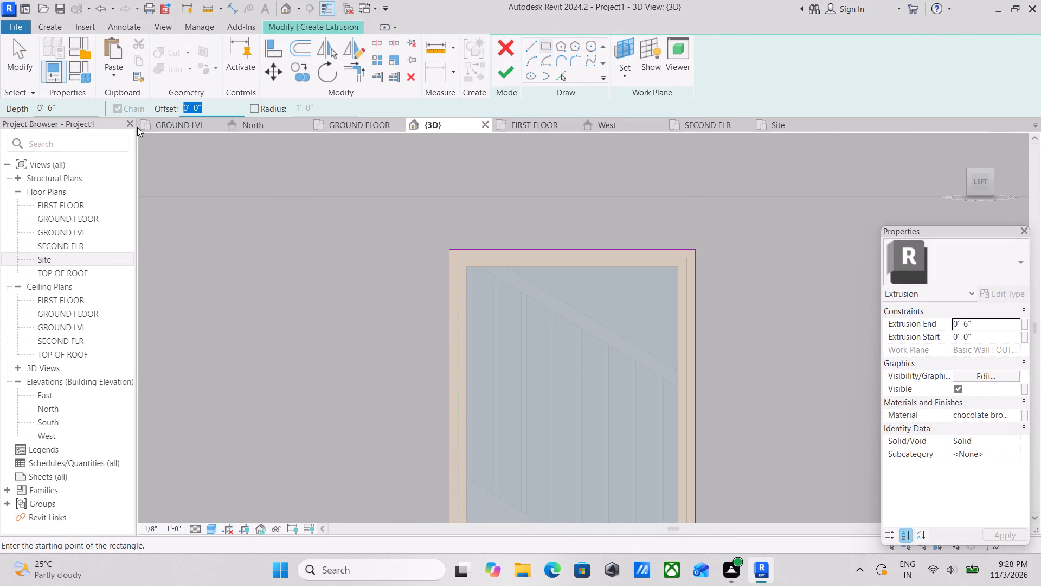
key("4")
key("shift+quotedbl")
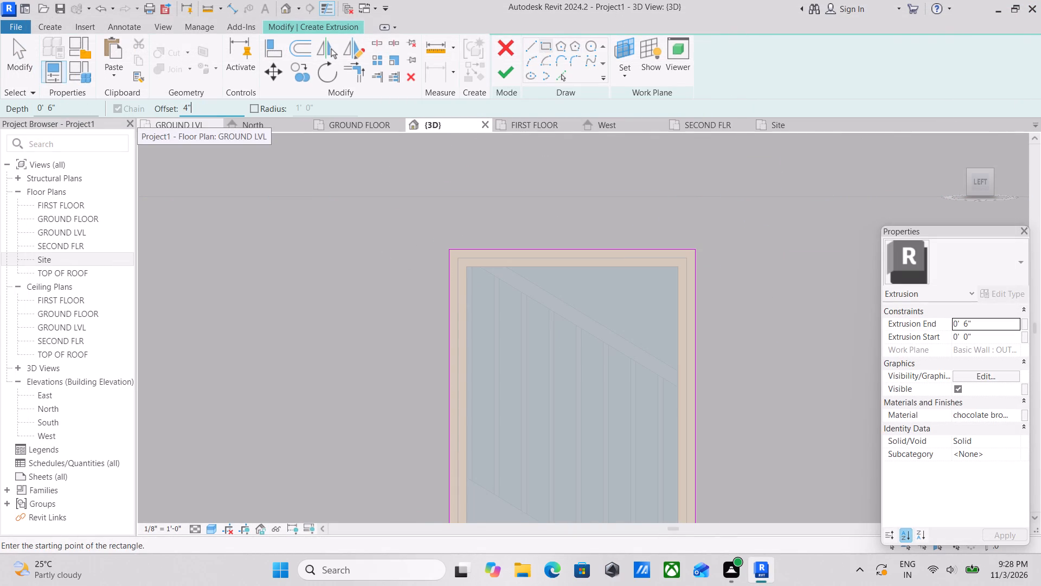
key("Return")
left_click(451, 247)
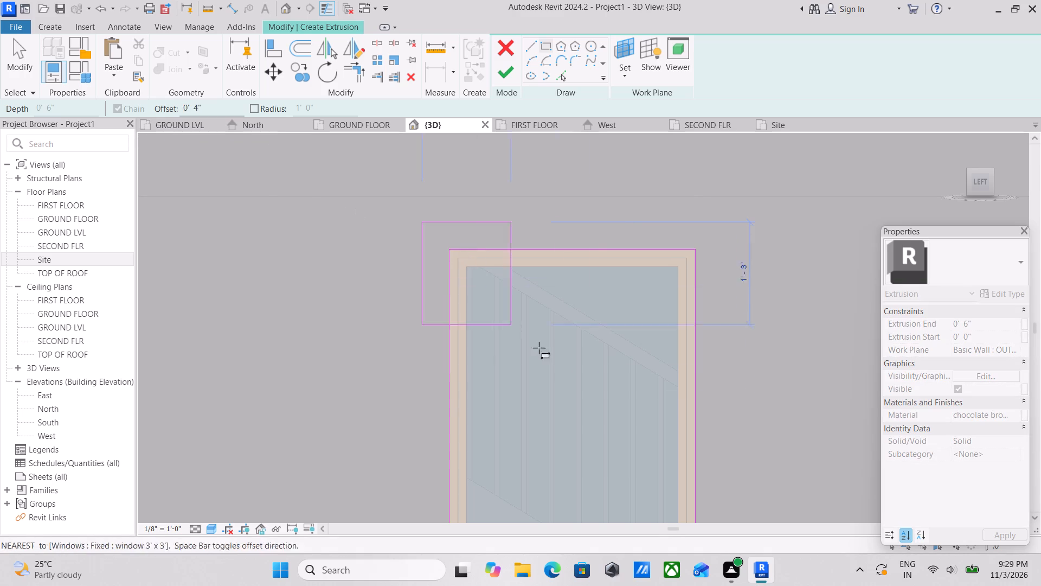
middle_click_drag(561, 368, 525, 245)
middle_click_drag(620, 445, 587, 374)
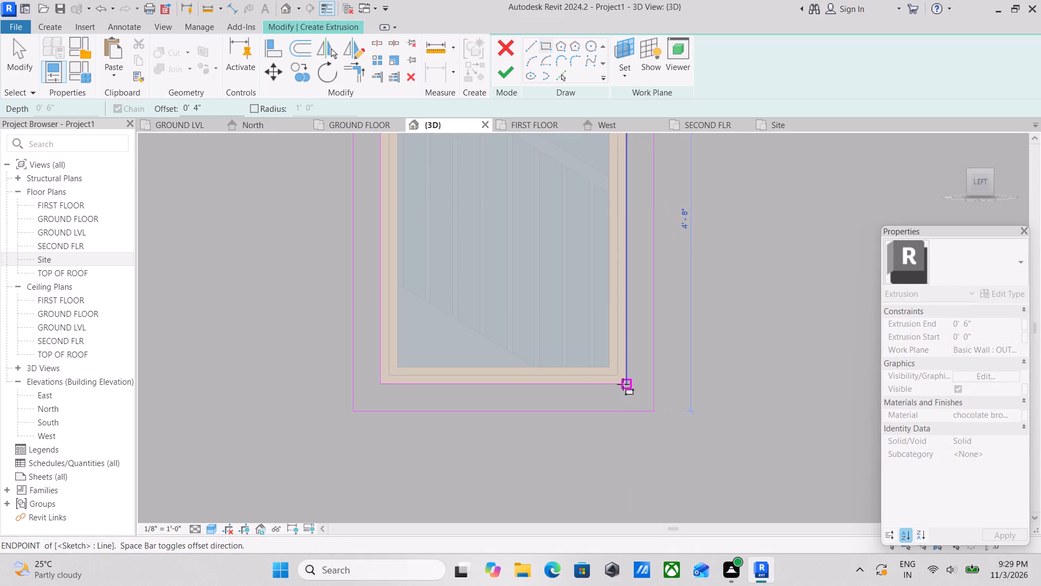
left_click(623, 384)
scroll(517, 378, "down", 3)
scroll(569, 249, "down", 2)
middle_click_drag(569, 249, 578, 371)
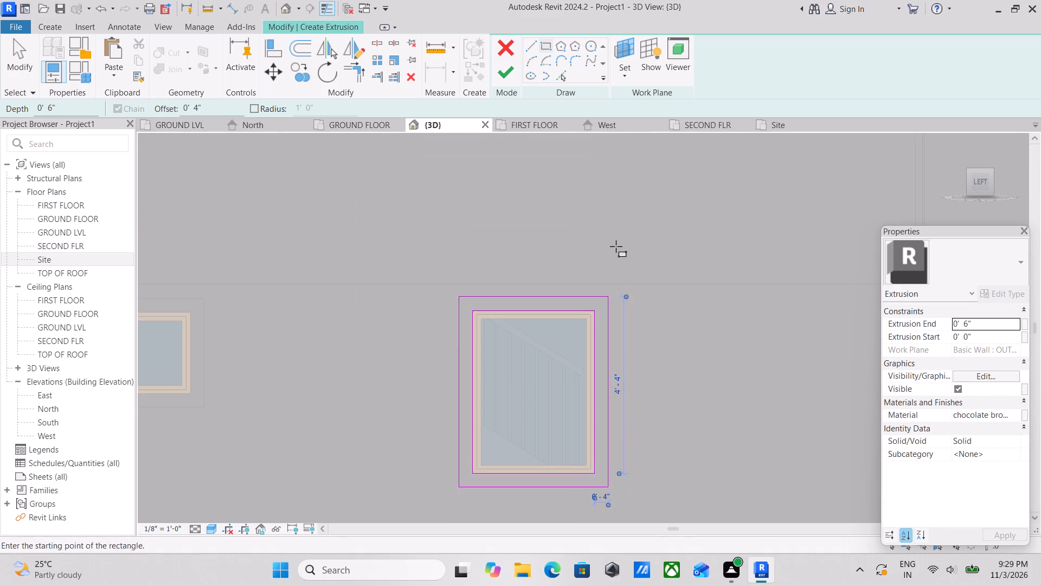
key("Escape")
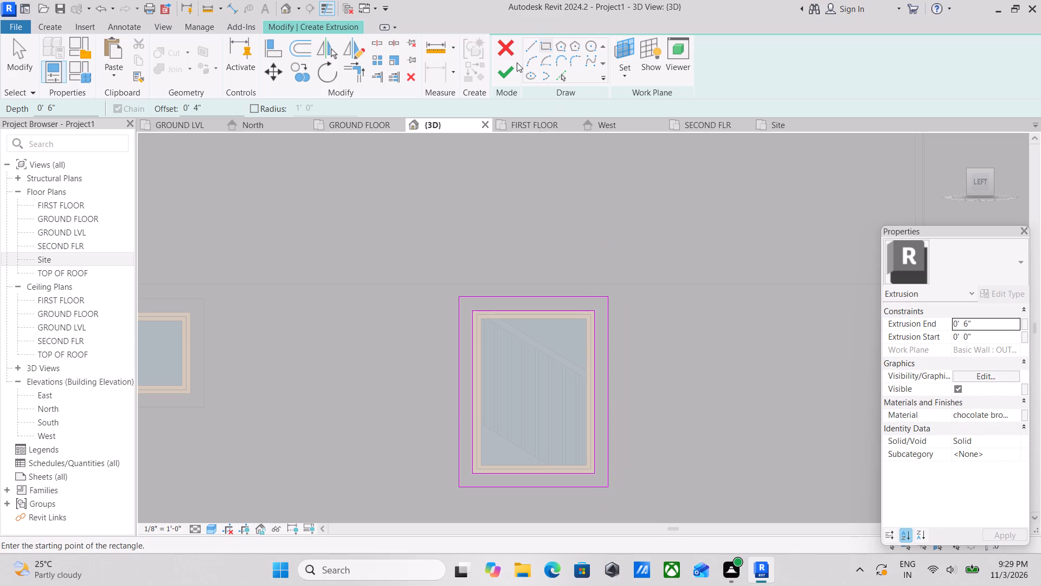
Finish the surround's 6" extrusion sketch and complete the in-place model for the middle floor's large window.
left_click(511, 73)
scroll(563, 243, "down", 4)
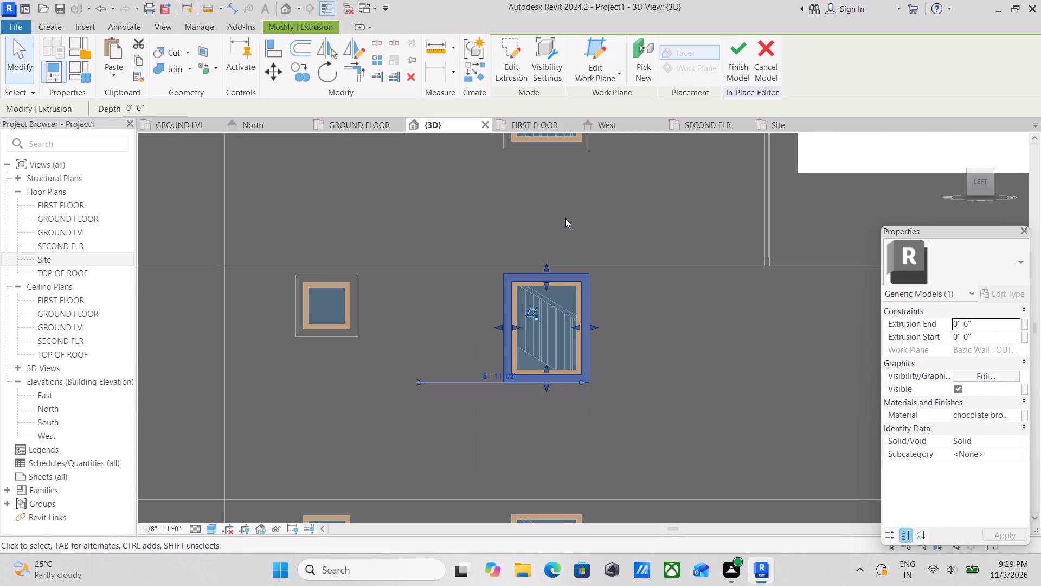
scroll(526, 289, "down", 2)
left_click(741, 64)
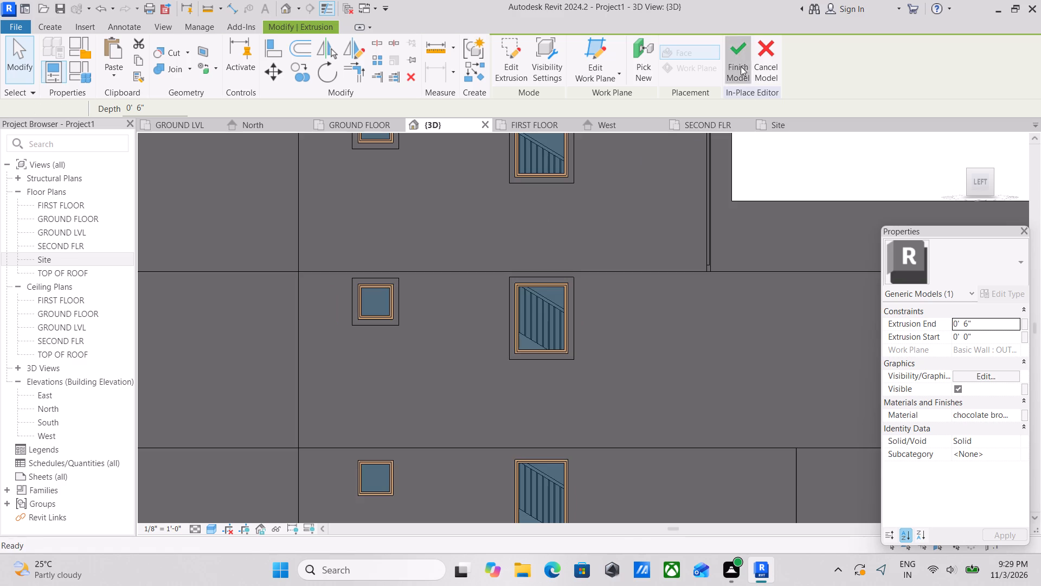
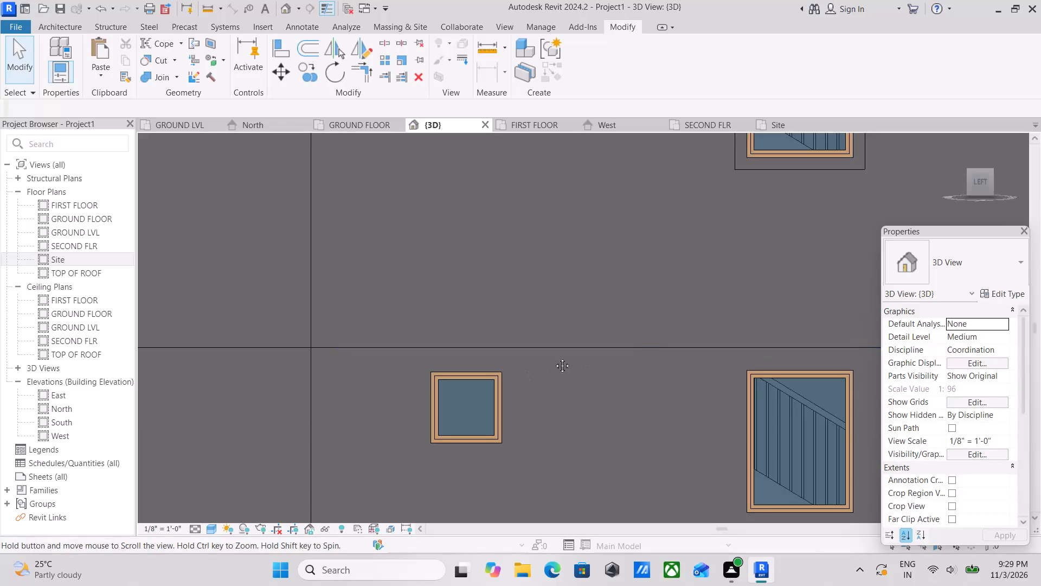
Start a new in-place model in the Generic Models category, accepting the default name.
middle_click_drag(554, 358, 638, 265)
middle_click_drag(557, 312, 594, 276)
scroll(594, 274, "up", 1)
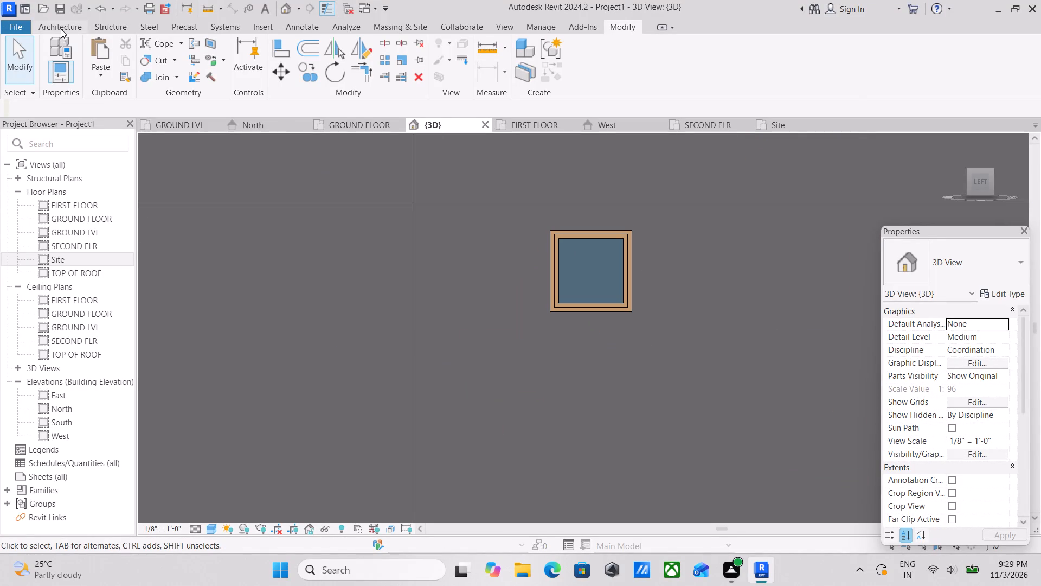
left_click(60, 24)
left_click(146, 75)
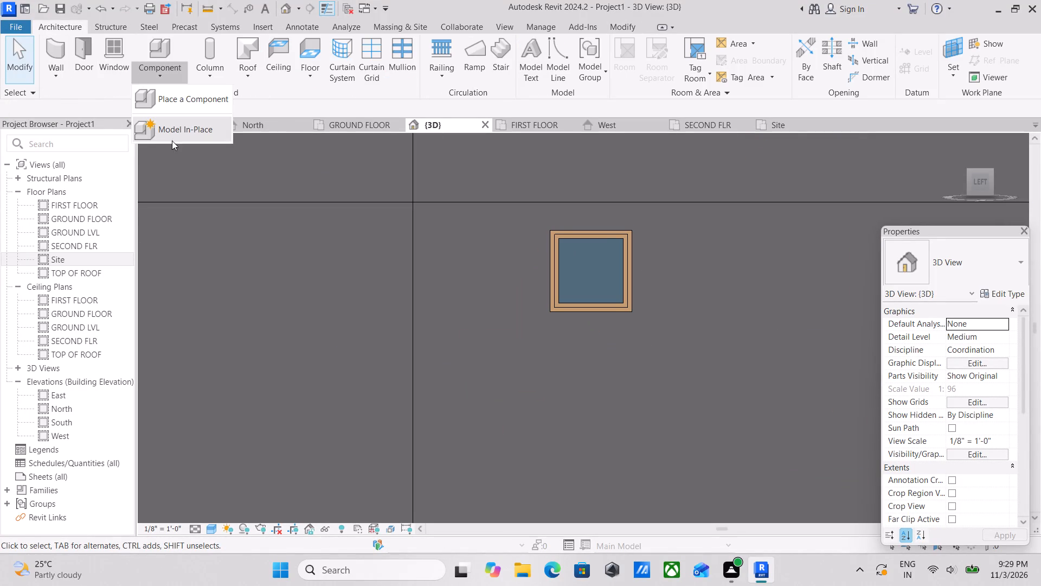
left_click(176, 135)
scroll(486, 249, "down", 4)
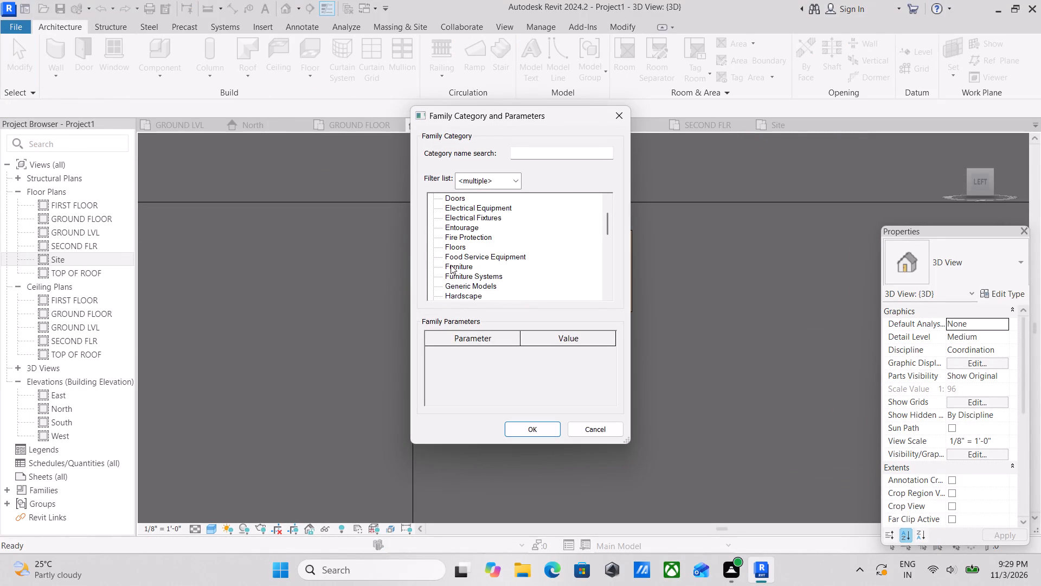
scroll(451, 265, "down", 1)
left_click(459, 276)
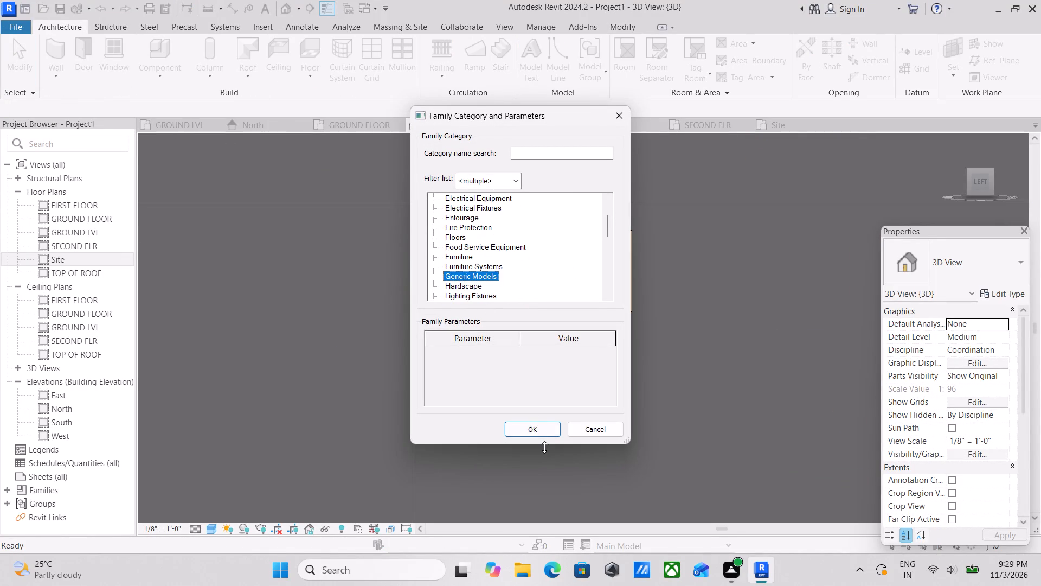
left_click(542, 434)
left_click(529, 305)
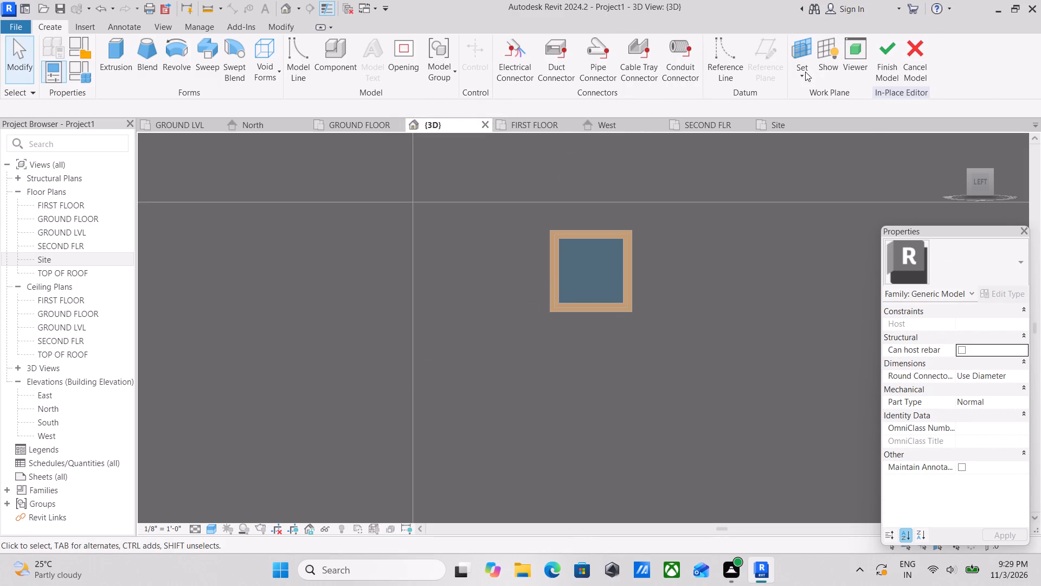
Set the work plane by picking the outer wall face that holds the small square window.
left_click(805, 72)
left_click(799, 132)
scroll(609, 246, "down", 5)
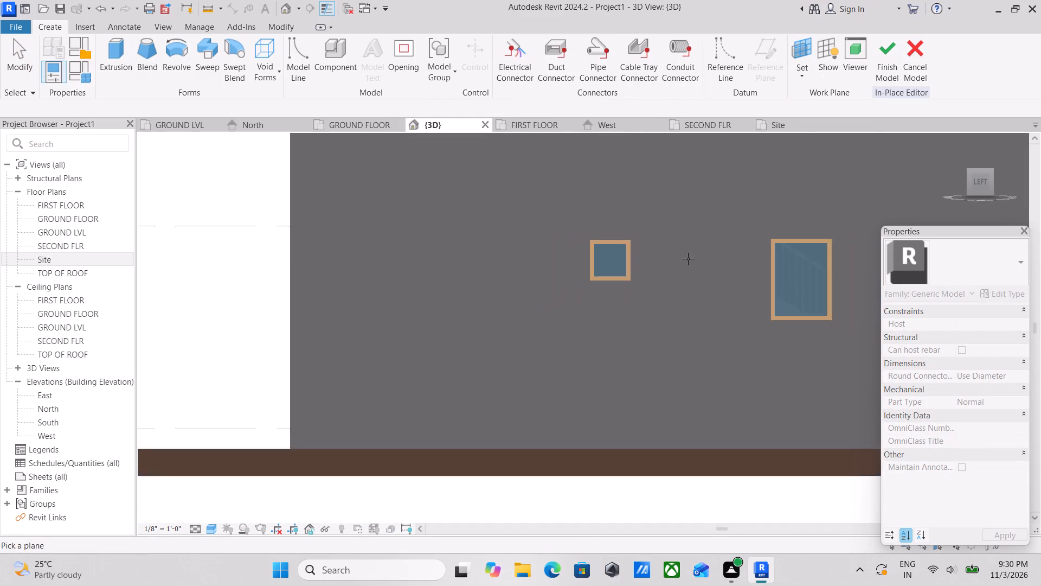
scroll(688, 259, "down", 2)
middle_click_drag(688, 259, 586, 286)
scroll(586, 286, "up", 1)
scroll(643, 294, "down", 2)
middle_click_drag(645, 304, 632, 343)
left_click(715, 275)
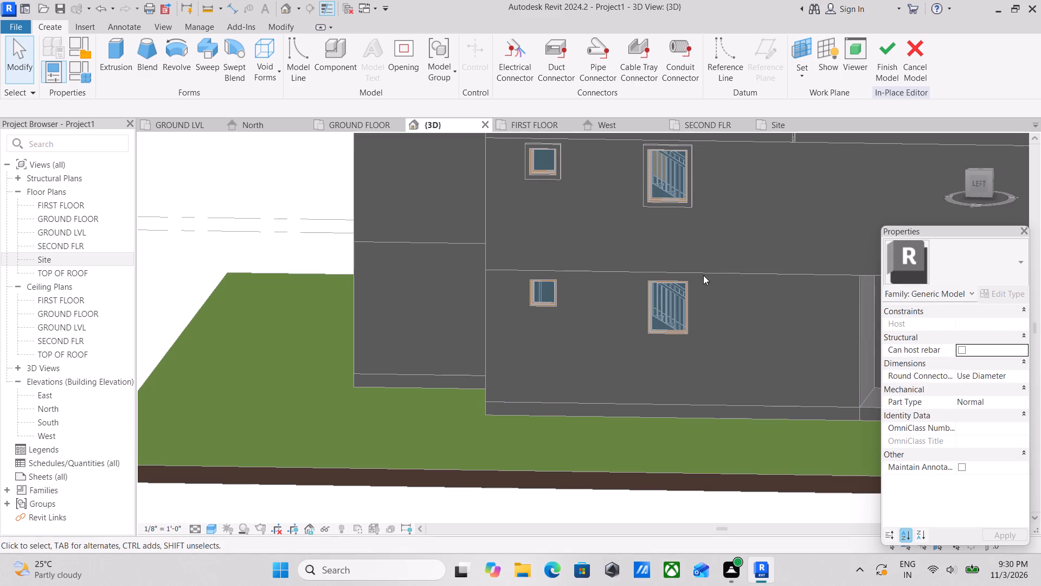
Start an extrusion and sketch a 2'-0" by 2'-0" rectangle along the outer frame edge of the small square window.
scroll(543, 272, "up", 6)
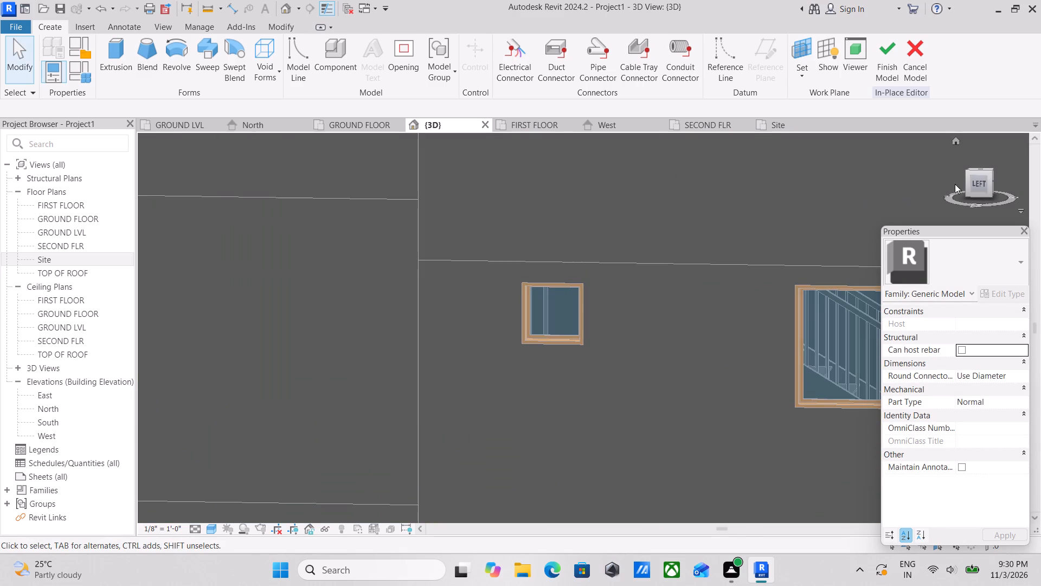
left_click(117, 47)
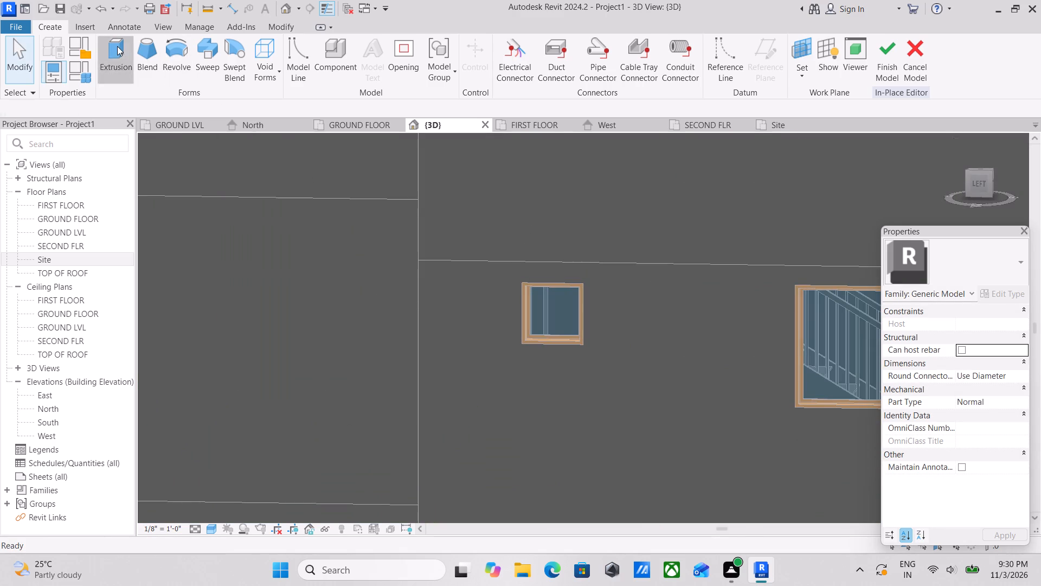
scroll(602, 345, "up", 2)
scroll(502, 273, "up", 5)
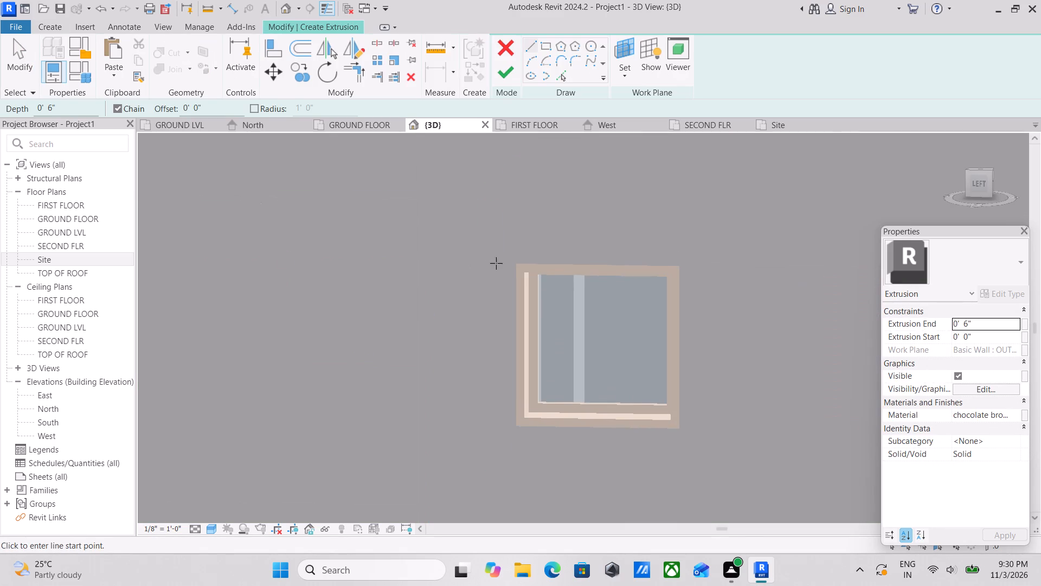
left_click(515, 266)
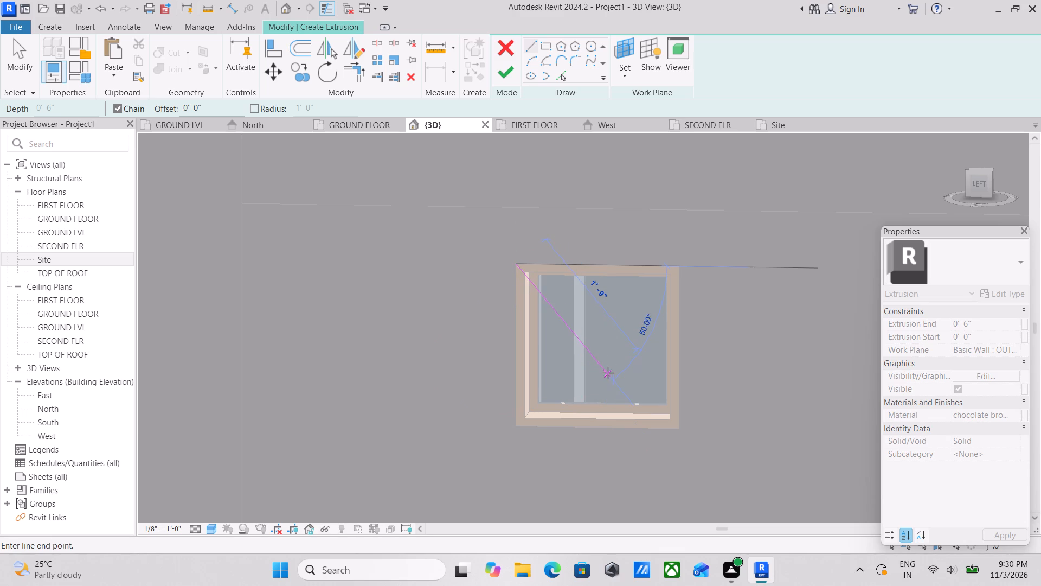
key("Escape")
left_click(547, 41)
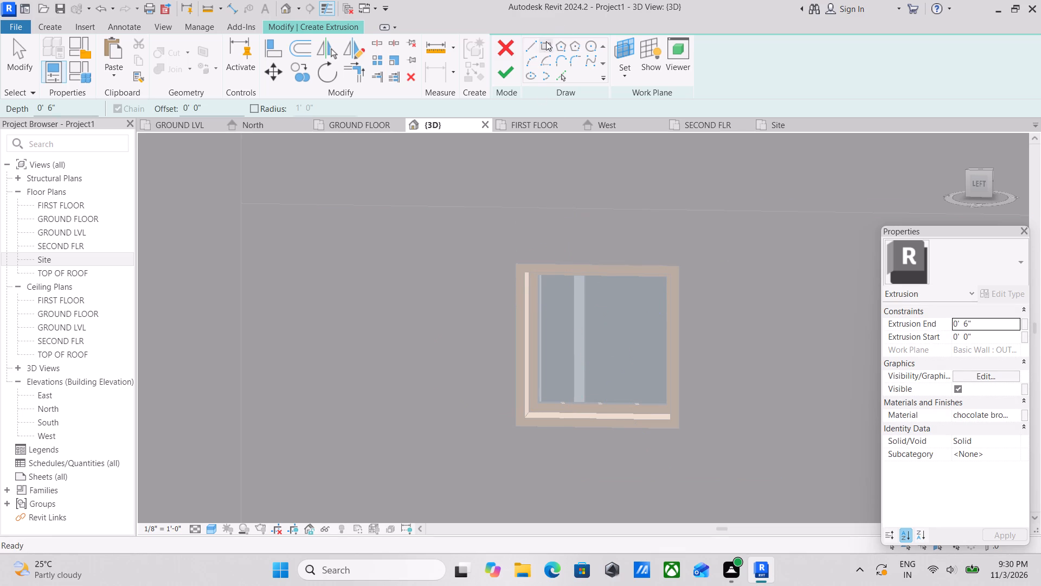
scroll(550, 298, "up", 3)
scroll(502, 254, "up", 2)
left_click(497, 243)
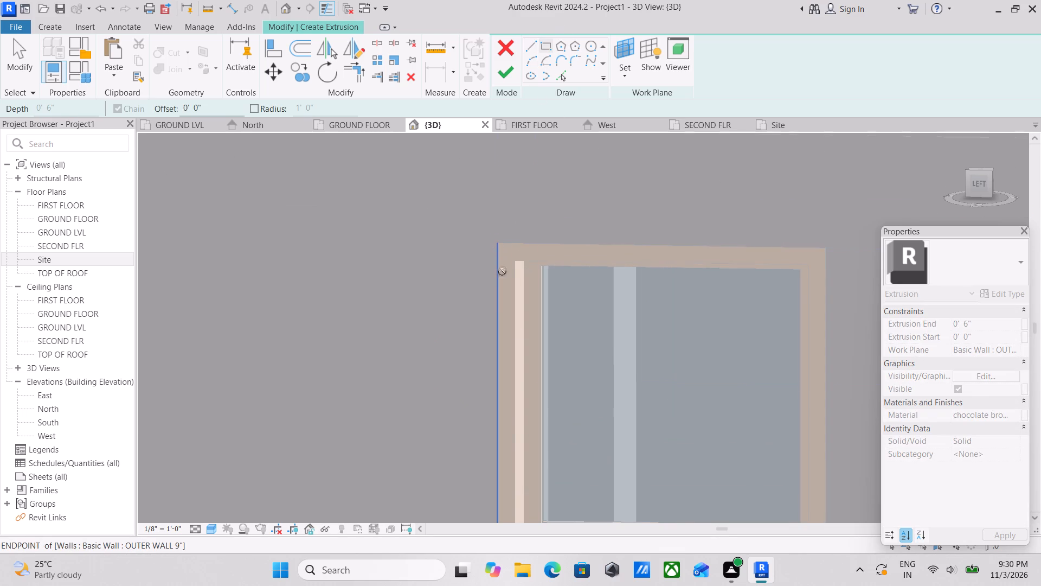
middle_click_drag(584, 445, 611, 251)
scroll(612, 279, "down", 1)
middle_click_drag(723, 353, 703, 346)
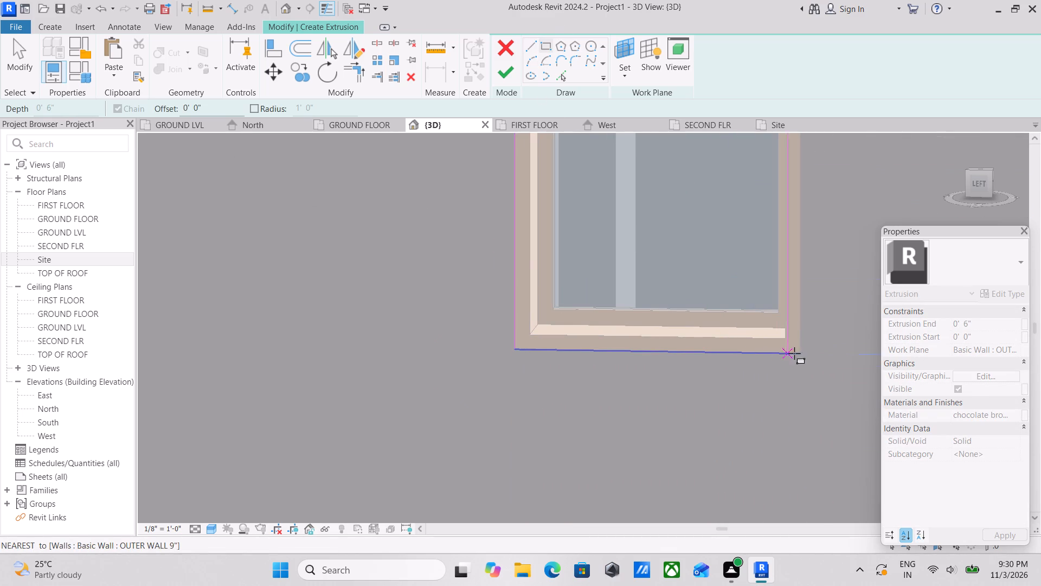
left_click(797, 353)
scroll(632, 320, "down", 1)
middle_click_drag(631, 320, 626, 430)
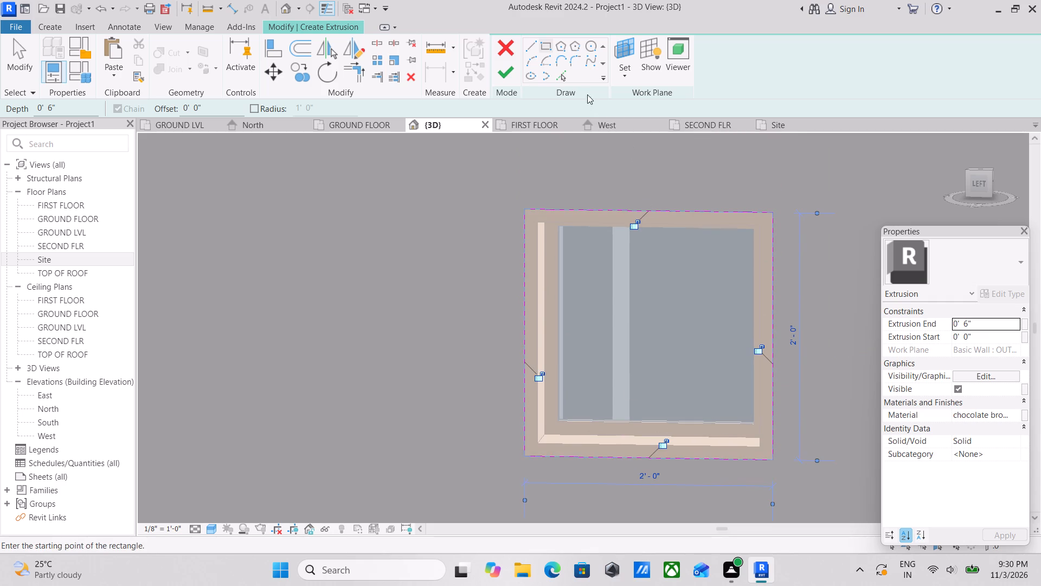
Sketch a second rectangle around the small square window, offset 4" outward from its frame edge.
middle_click_drag(548, 228, 543, 343)
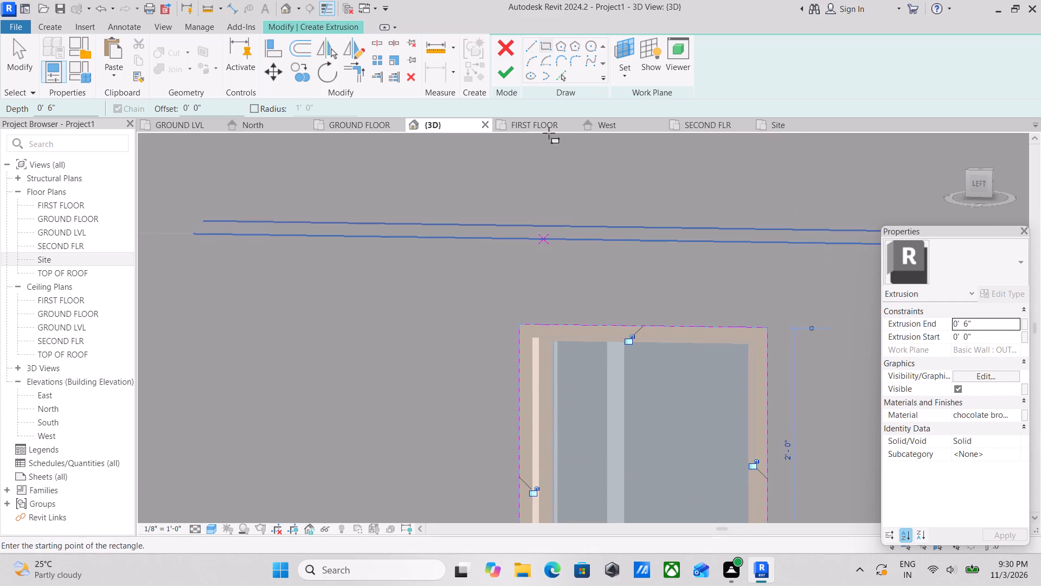
middle_click_drag(545, 303, 554, 306)
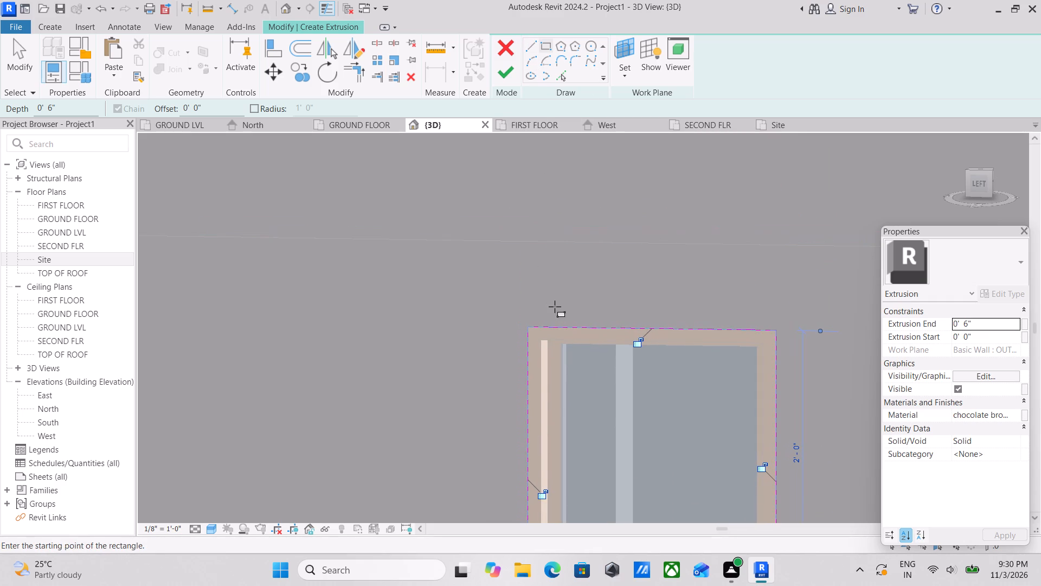
middle_click_drag(562, 246, 609, 276)
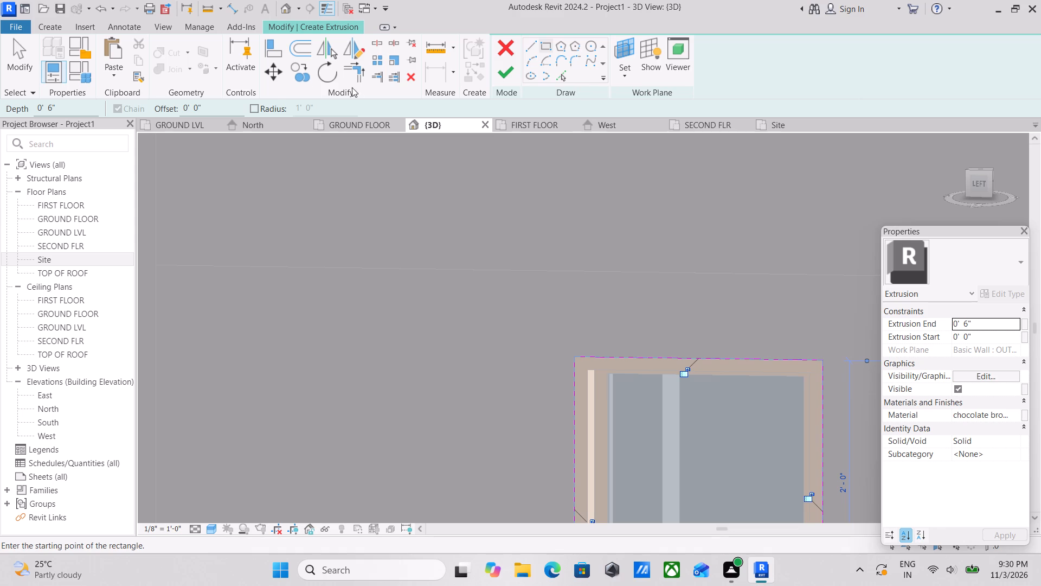
left_click_drag(215, 113, 98, 112)
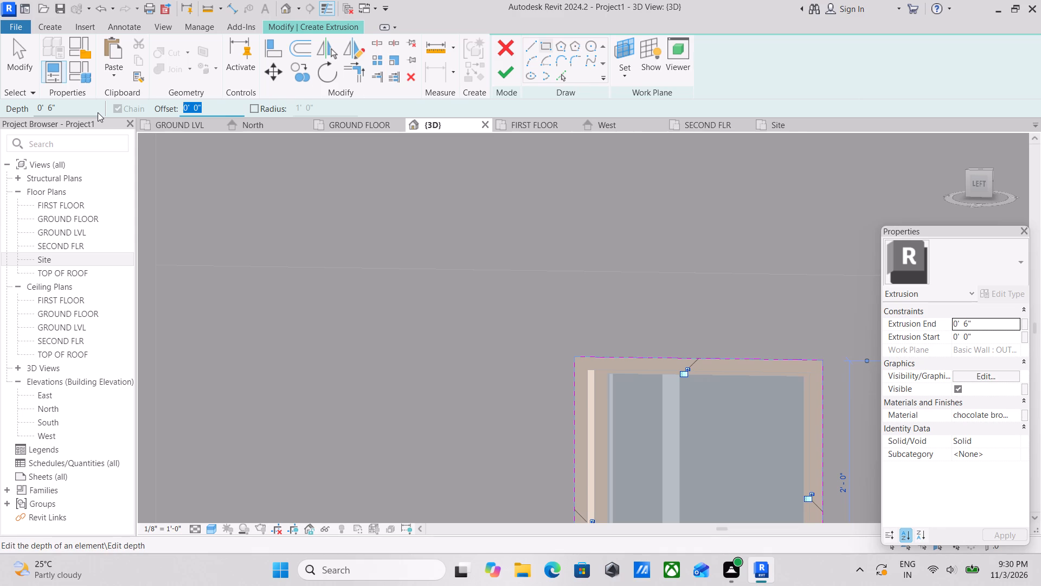
key("4")
key("shift+quotedbl")
key("Return")
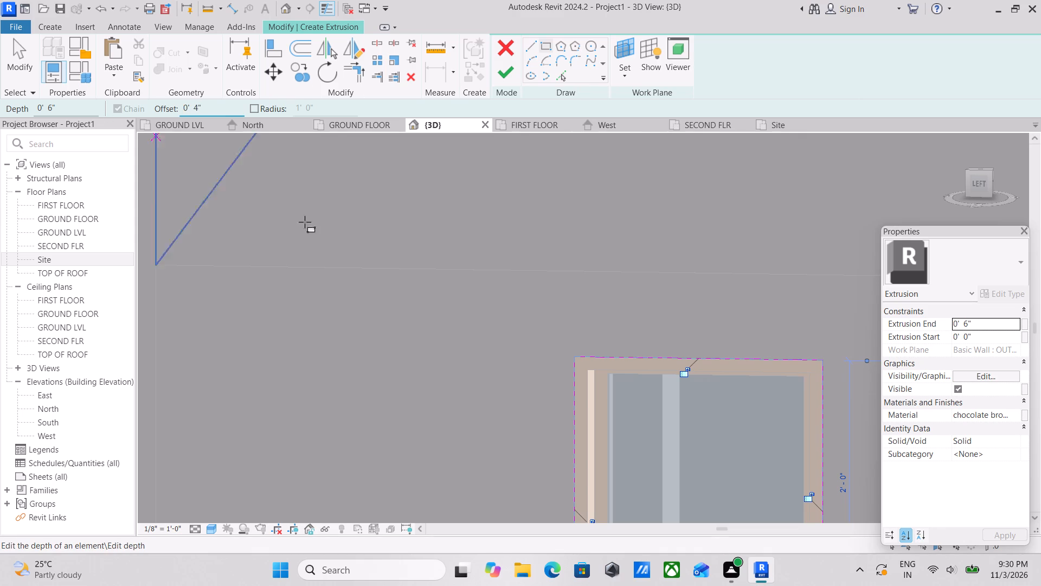
left_click(573, 358)
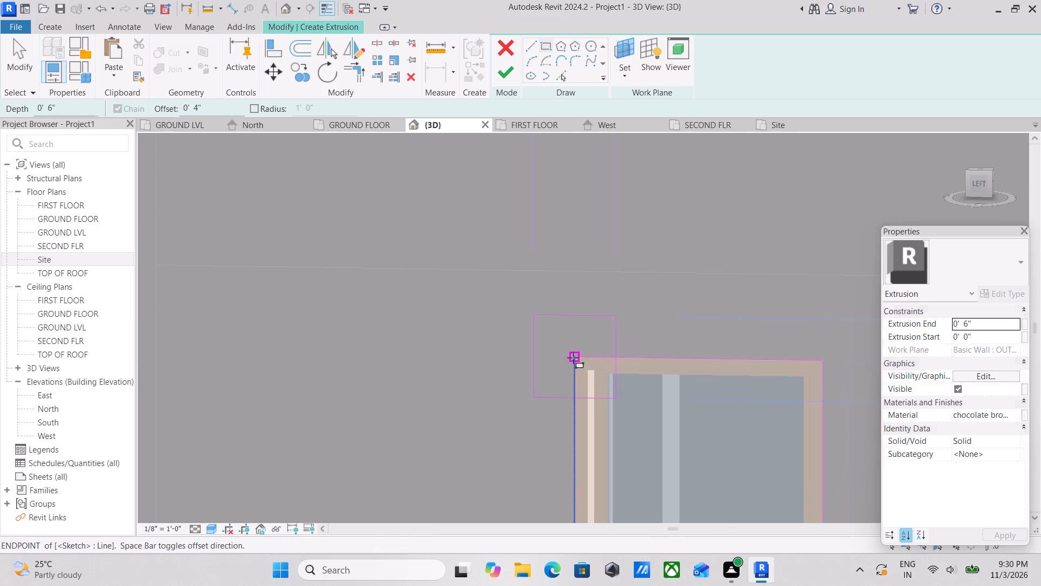
middle_click_drag(686, 492, 639, 338)
middle_click_drag(693, 441, 647, 399)
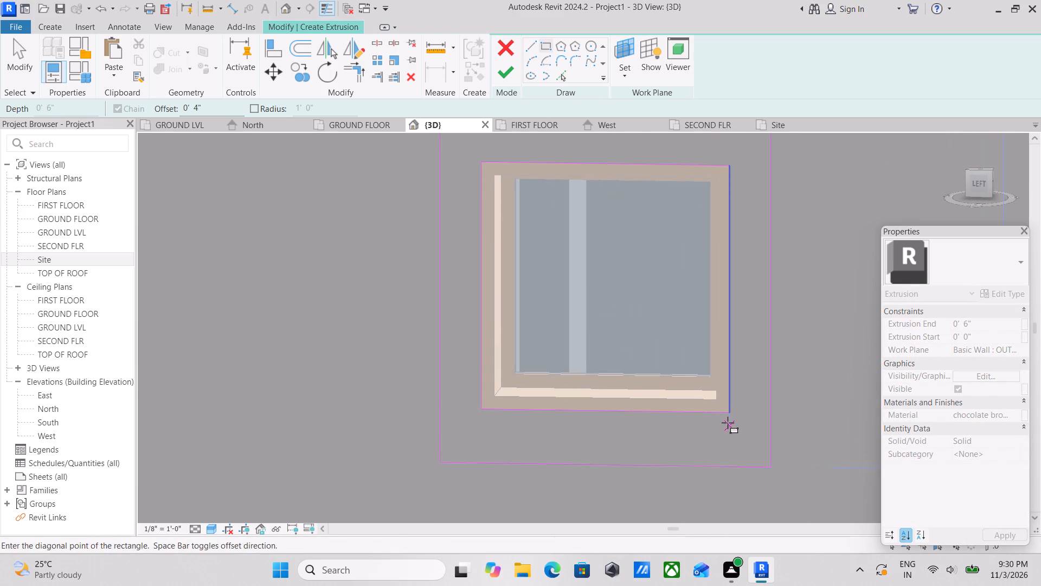
left_click(734, 413)
Reset the offset to 0 and sketch a 3'-0" by 4'-0" rectangle along the outer frame edge of the larger stair window.
scroll(624, 377, "down", 4)
scroll(703, 370, "down", 2)
middle_click_drag(687, 364, 564, 361)
scroll(723, 386, "down", 2)
middle_click_drag(721, 386, 512, 390)
scroll(601, 393, "down", 2)
middle_click_drag(600, 393, 574, 396)
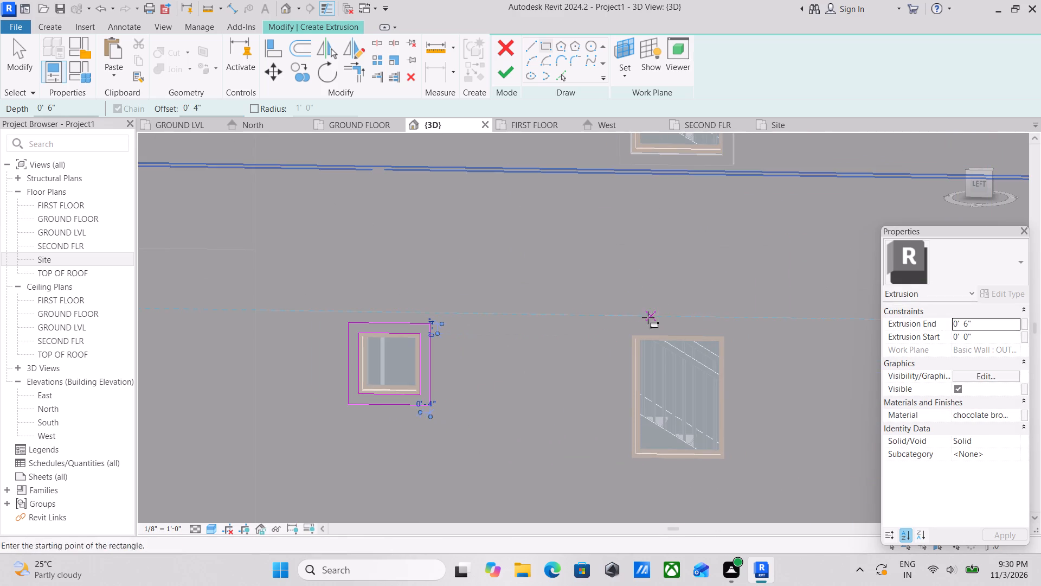
scroll(645, 322, "up", 5)
scroll(588, 314, "down", 2)
middle_click_drag(588, 315, 608, 342)
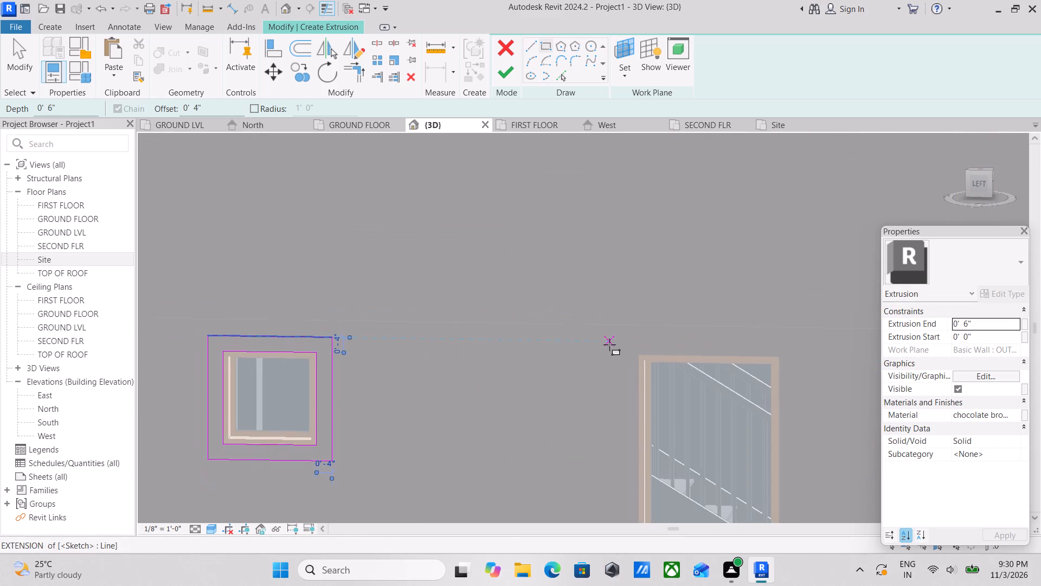
middle_click_drag(538, 311, 566, 345)
scroll(510, 299, "down", 2)
middle_click_drag(511, 301, 513, 310)
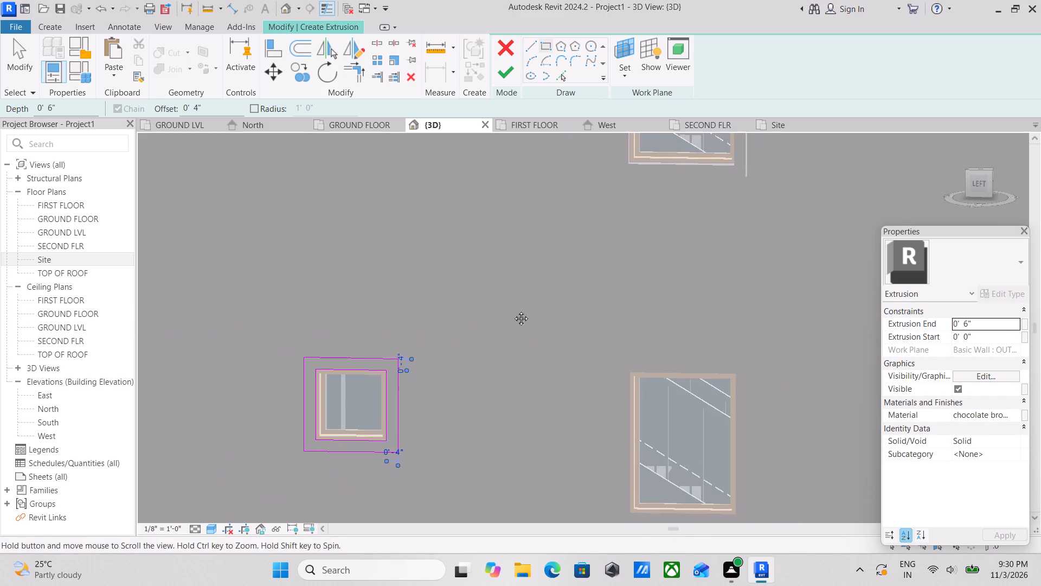
middle_click_drag(513, 310, 513, 317)
left_click(543, 44)
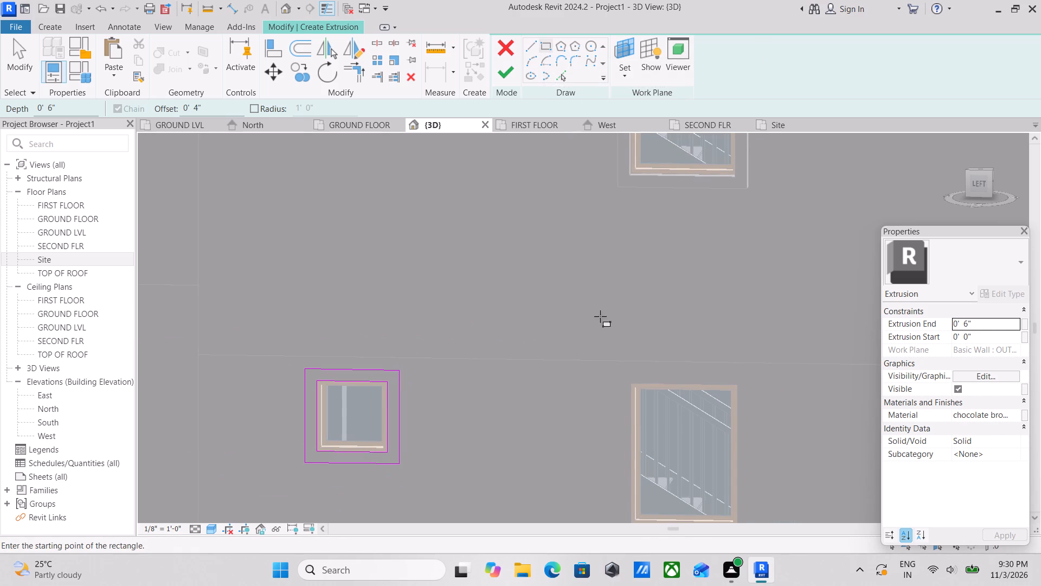
left_click_drag(207, 109, 111, 116)
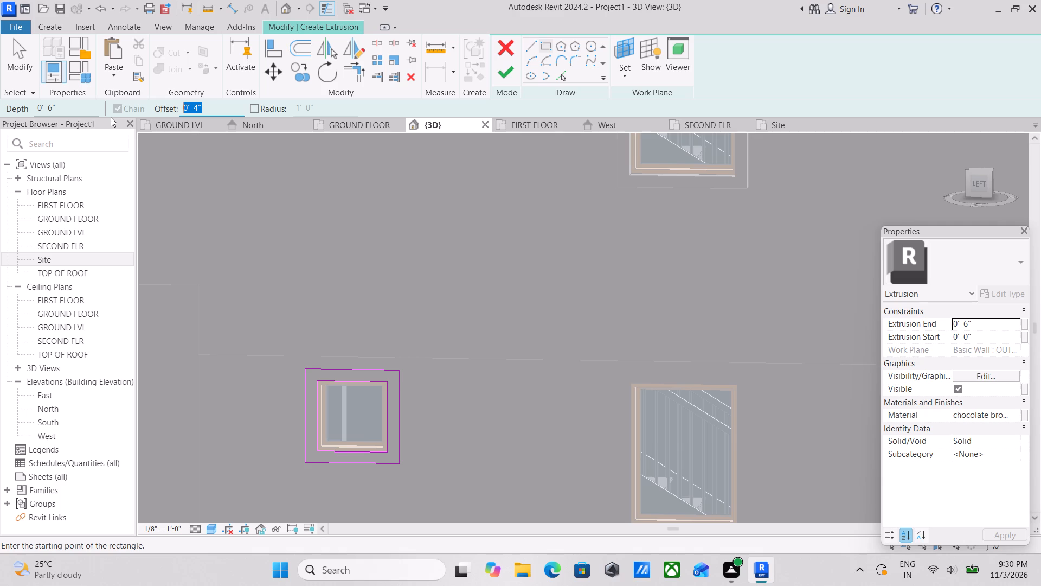
middle_click_drag(492, 326, 374, 319)
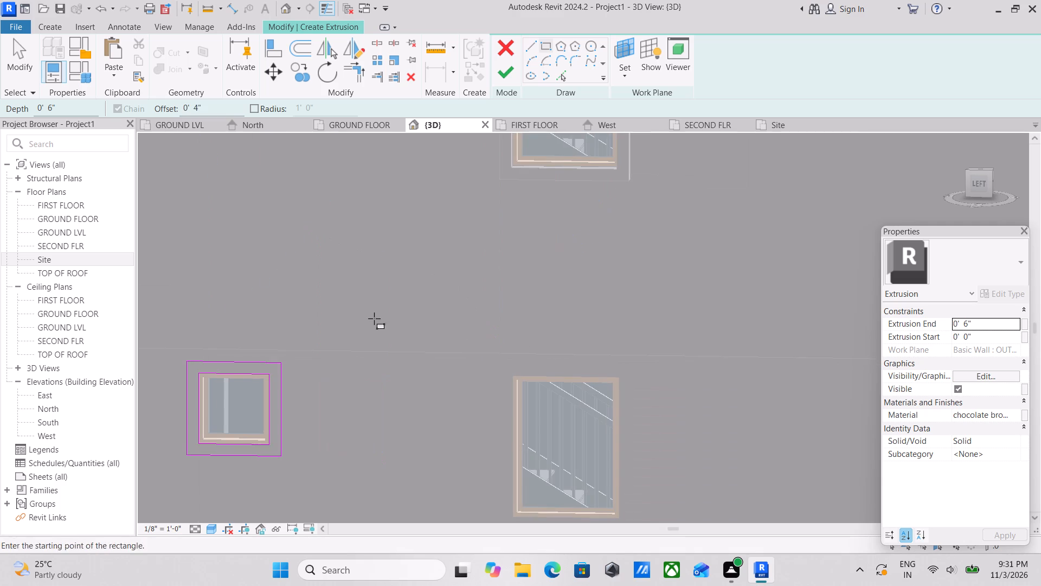
left_click_drag(207, 113, 117, 119)
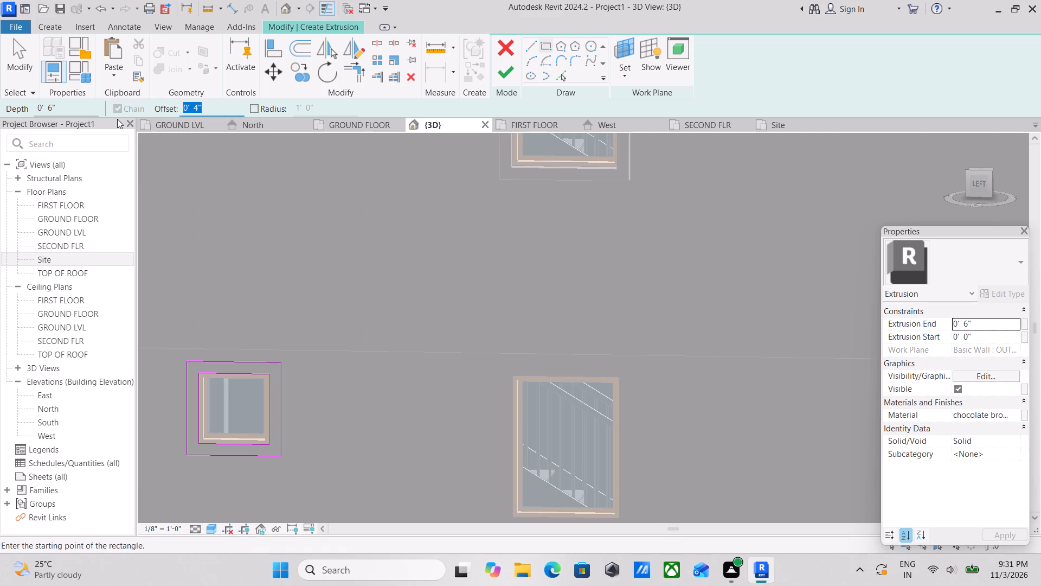
key("0")
key("Return")
scroll(505, 365, "up", 6)
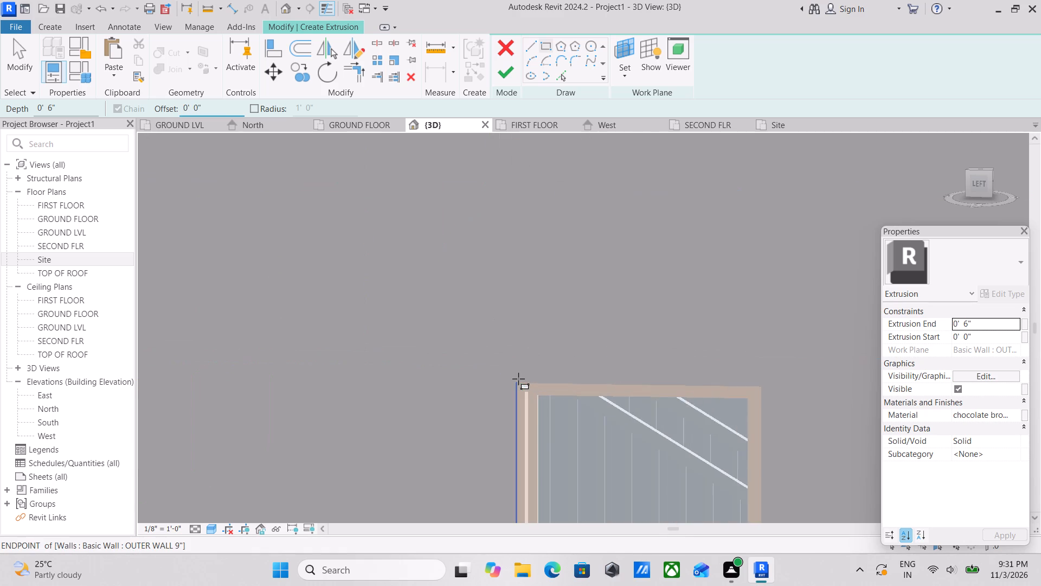
scroll(520, 380, "up", 2)
left_click(513, 383)
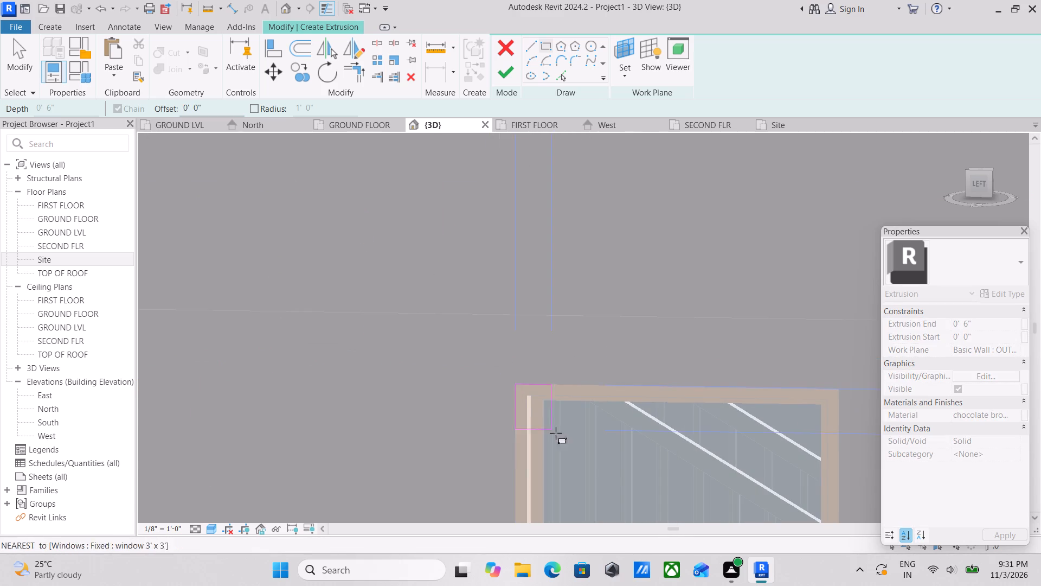
middle_click_drag(605, 446, 509, 245)
scroll(561, 353, "down", 1)
middle_click_drag(583, 372, 487, 156)
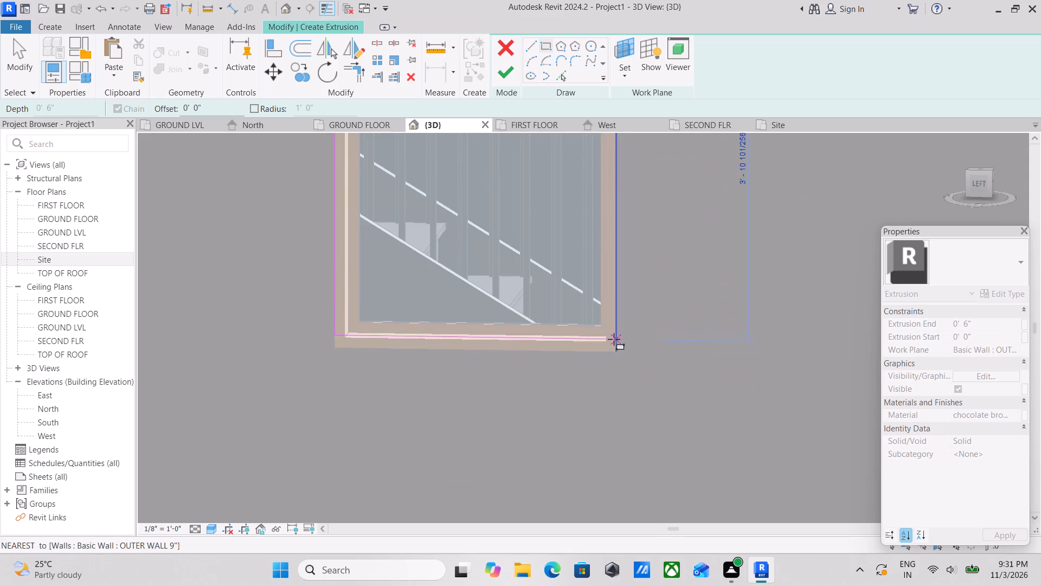
left_click(619, 348)
scroll(502, 256, "down", 1)
middle_click_drag(514, 276, 580, 383)
scroll(555, 201, "down", 1)
middle_click_drag(555, 211, 573, 330)
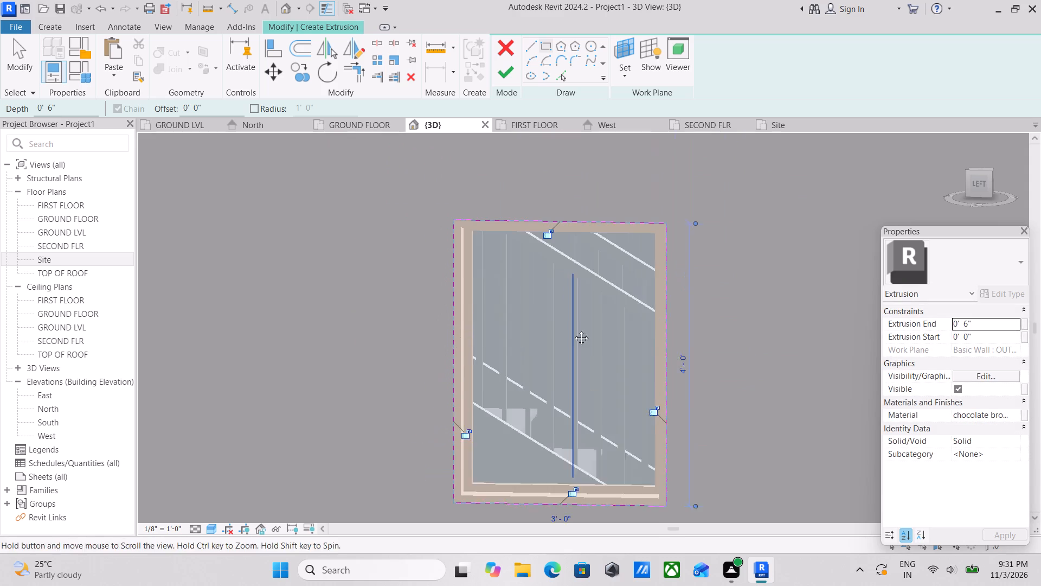
Sketch a second rectangle around the larger stair window, offset 4" outward from its outer frame edge.
middle_click_drag(573, 330, 577, 345)
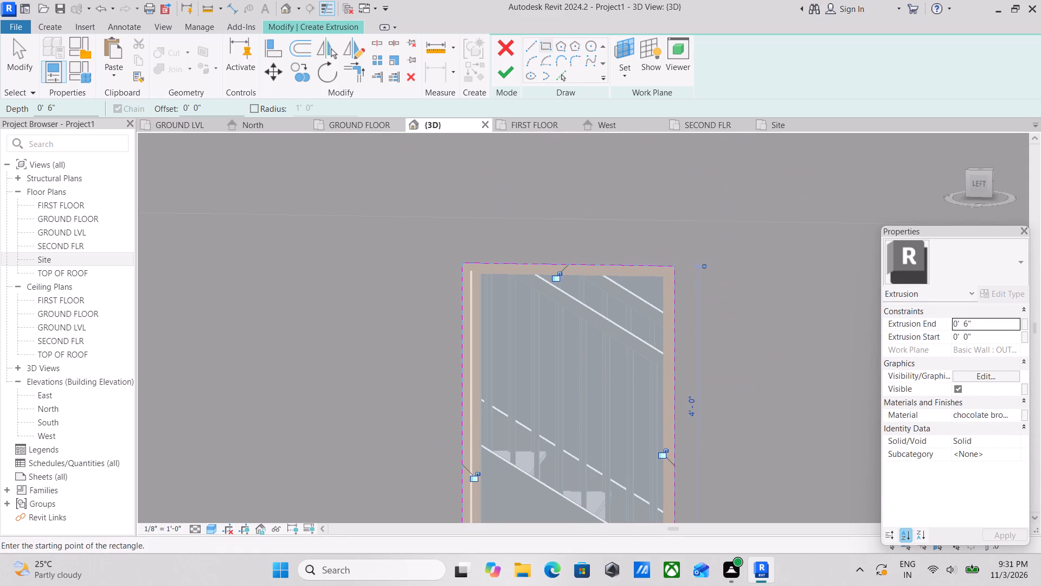
left_click_drag(208, 108, 95, 120)
key("4")
key("shift+quotedbl")
key("Return")
left_click(463, 264)
middle_click_drag(540, 370, 500, 194)
middle_click_drag(590, 349, 578, 327)
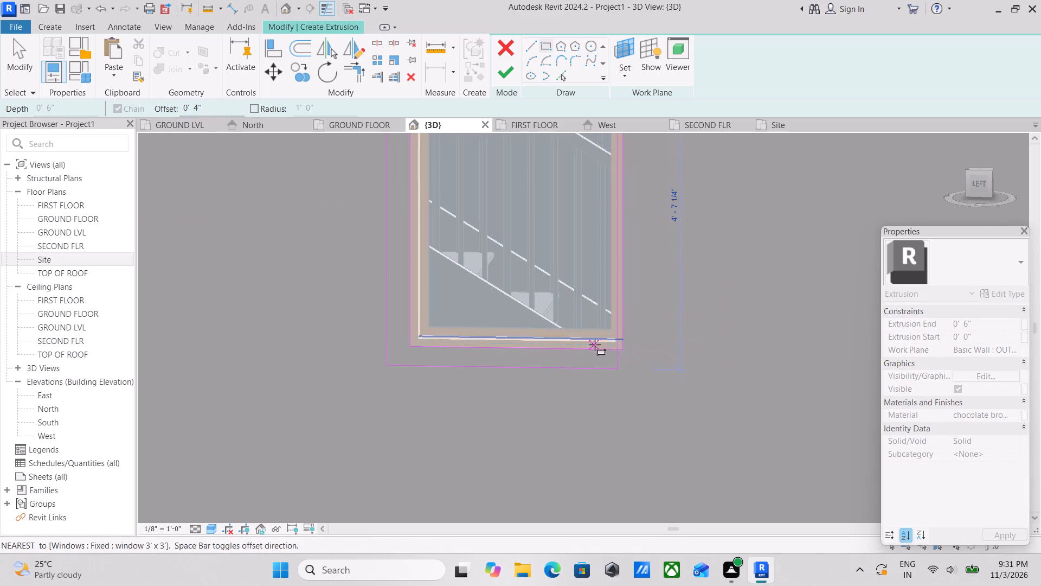
left_click(623, 349)
Finish the 6" deep extrusion around both windows and complete the in-place model.
scroll(577, 300, "down", 2)
middle_click_drag(577, 300, 583, 365)
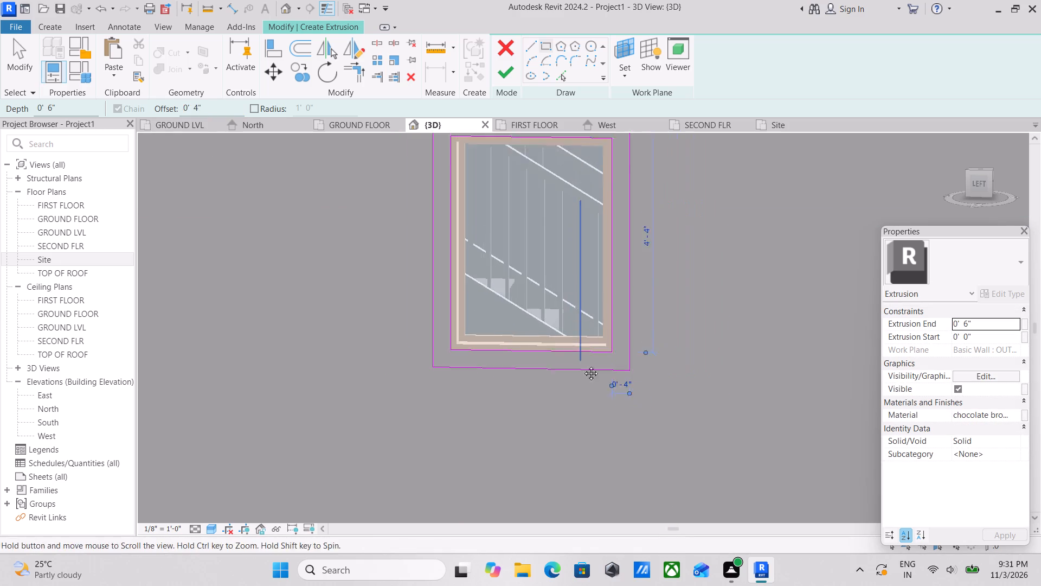
middle_click_drag(583, 365, 588, 417)
scroll(540, 327, "down", 1)
middle_click_drag(540, 327, 552, 397)
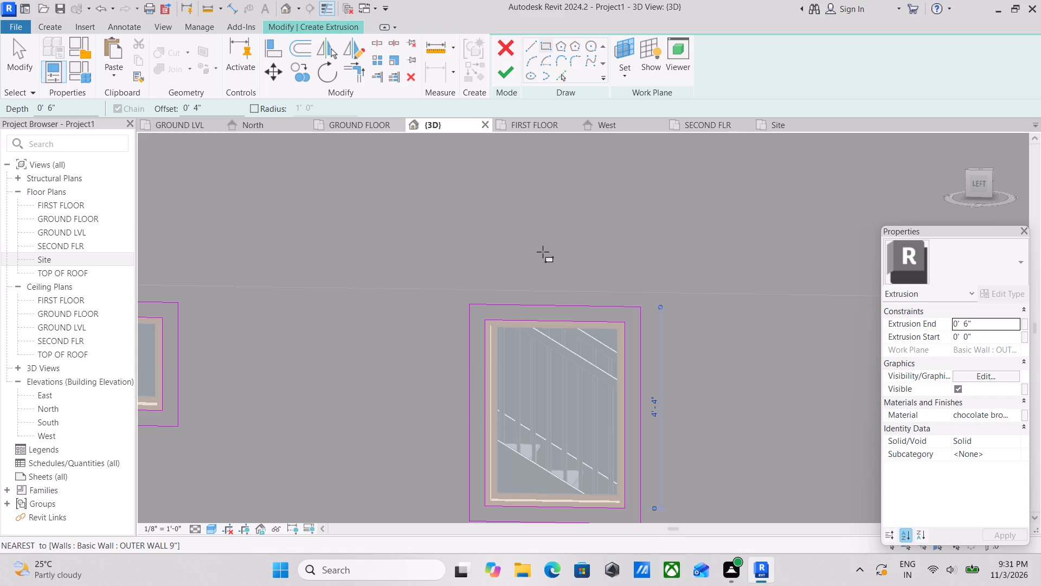
left_click(502, 69)
scroll(482, 270, "down", 3)
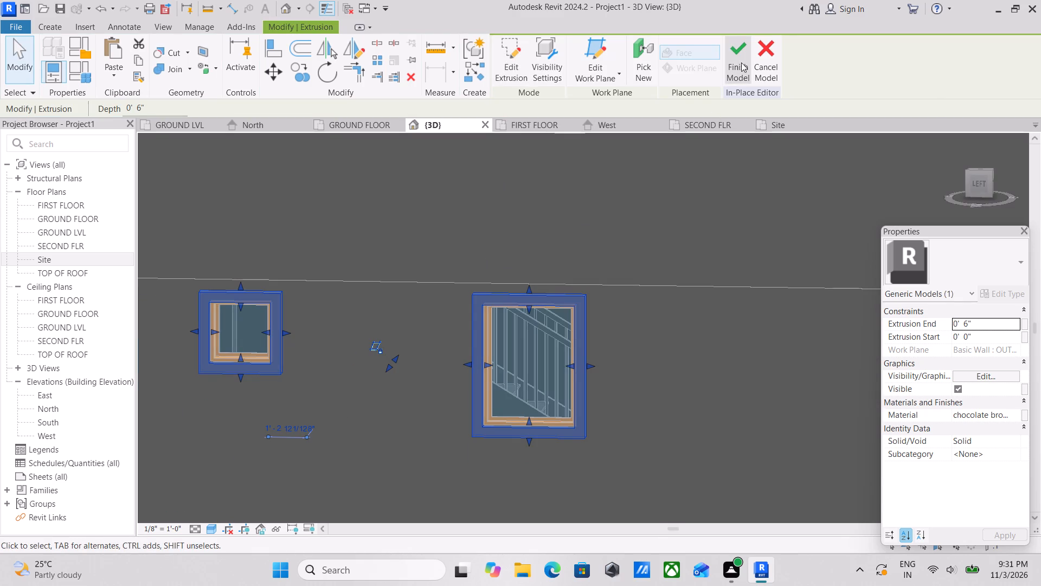
left_click(741, 50)
Inspect the finished window surrounds on all three floors and the house's other facades in the 3D view.
scroll(633, 315, "down", 3)
middle_click_drag(631, 314, 632, 307)
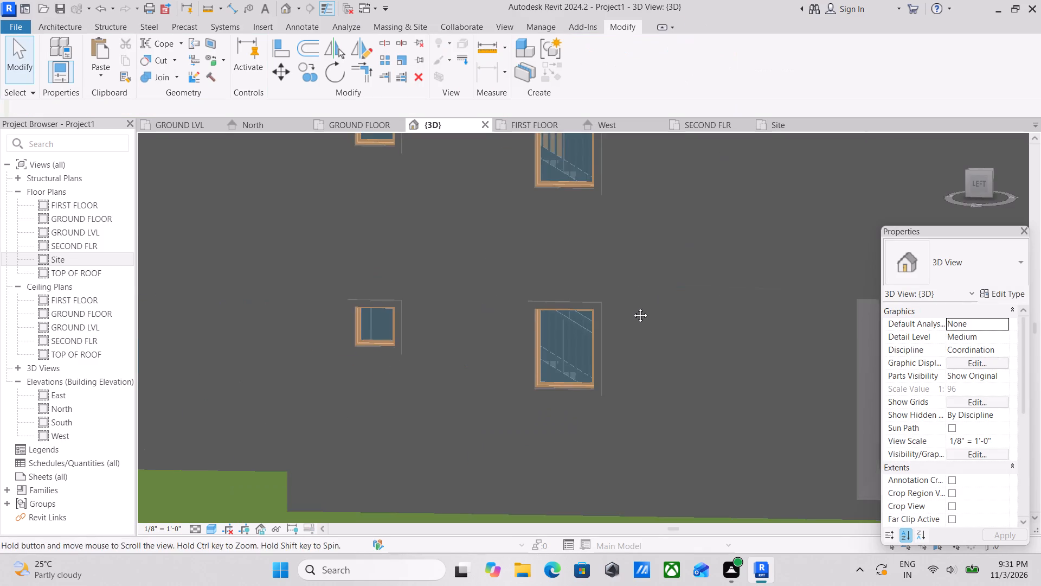
middle_click_drag(632, 307, 664, 263)
scroll(621, 333, "down", 1)
middle_click_drag(621, 333, 617, 431)
middle_click_drag(616, 322, 568, 458)
scroll(568, 458, "up", 1)
scroll(586, 391, "down", 3)
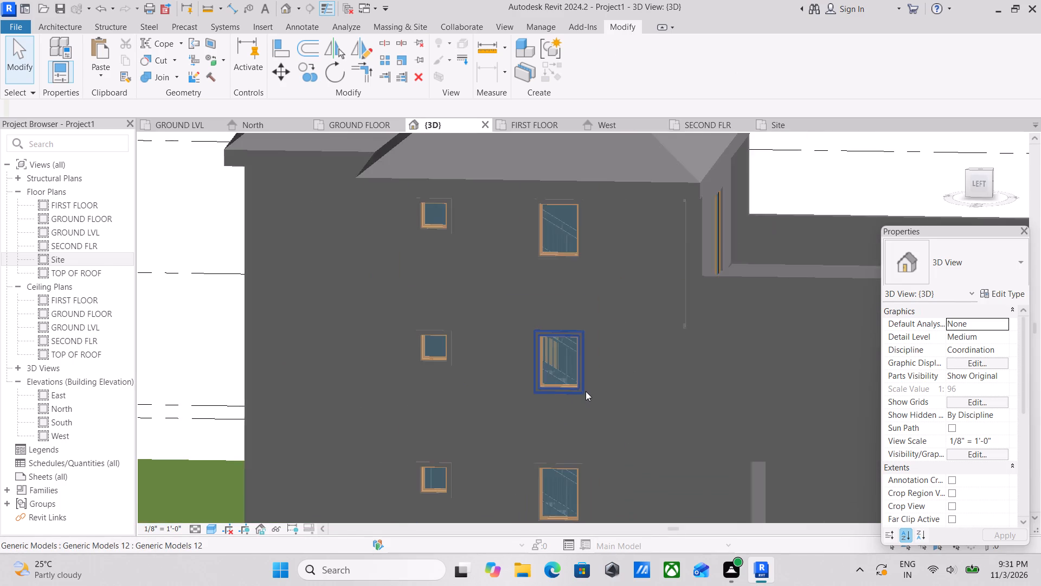
scroll(586, 390, "down", 2)
middle_click_drag(586, 390, 496, 407)
scroll(499, 399, "down", 3)
scroll(499, 399, "up", 3)
scroll(499, 399, "down", 3)
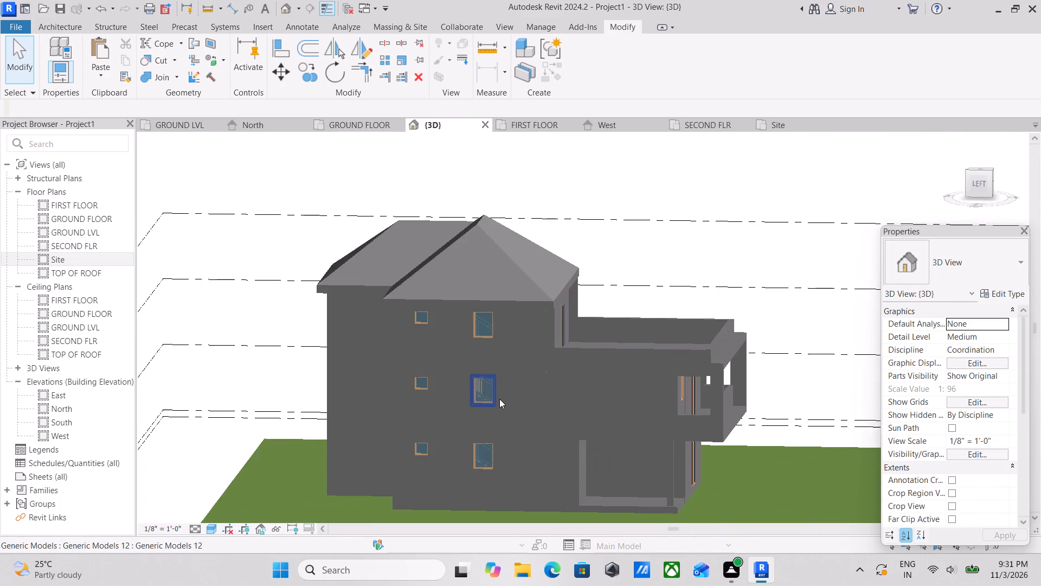
scroll(499, 399, "down", 1)
scroll(503, 420, "up", 1)
middle_click_drag(505, 417, 370, 391, "shift")
middle_click_drag(550, 426, 425, 447)
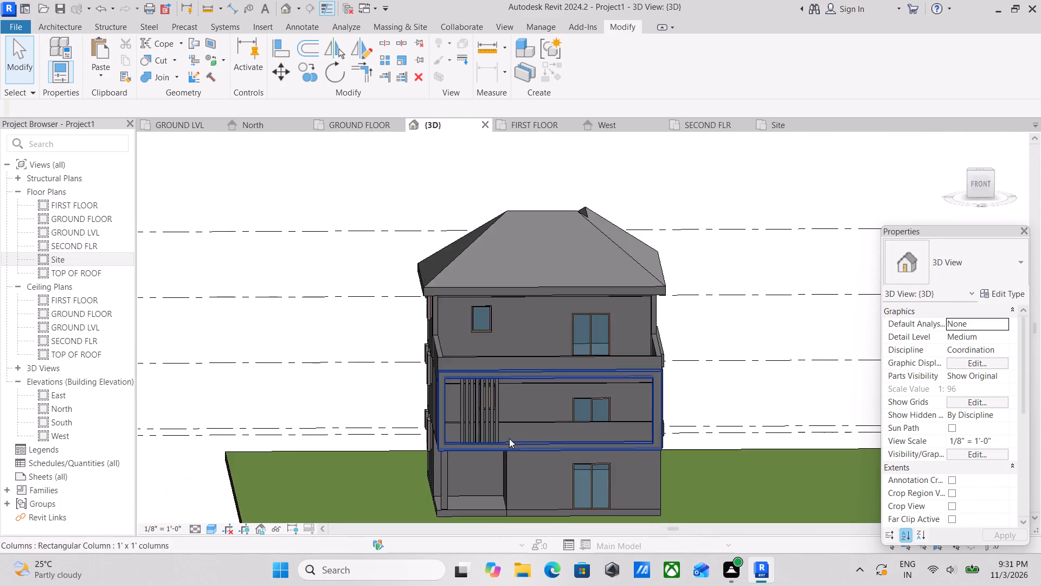
middle_click_drag(524, 427, 363, 451)
scroll(448, 451, "up", 3)
middle_click_drag(448, 432, 447, 300)
middle_click_drag(508, 343, 382, 348, "shift")
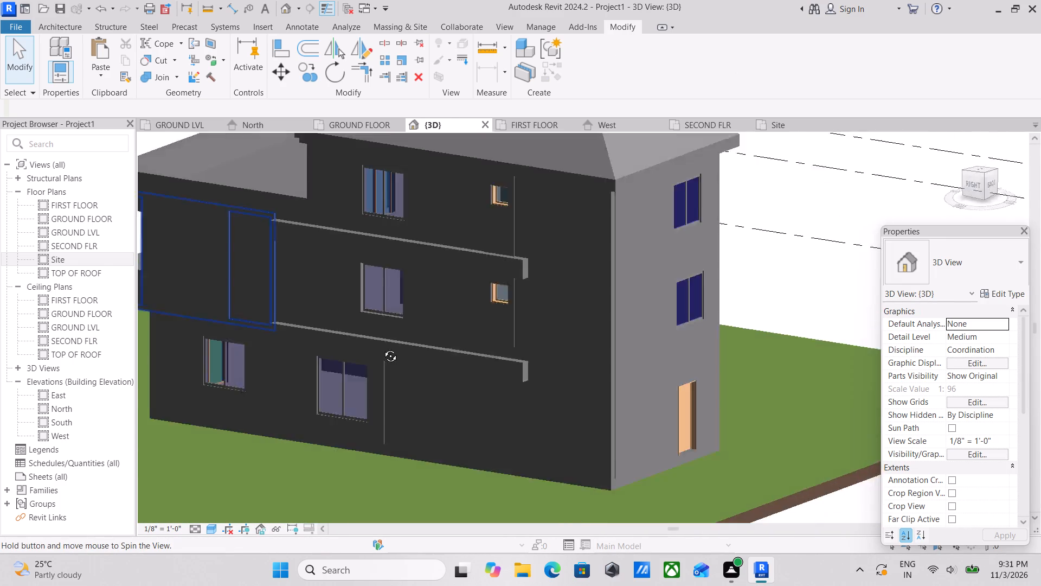
middle_click_drag(382, 348, 149, 351, "shift")
middle_click_drag(348, 337, 295, 422)
scroll(324, 329, "up", 1)
middle_click_drag(324, 329, 449, 433)
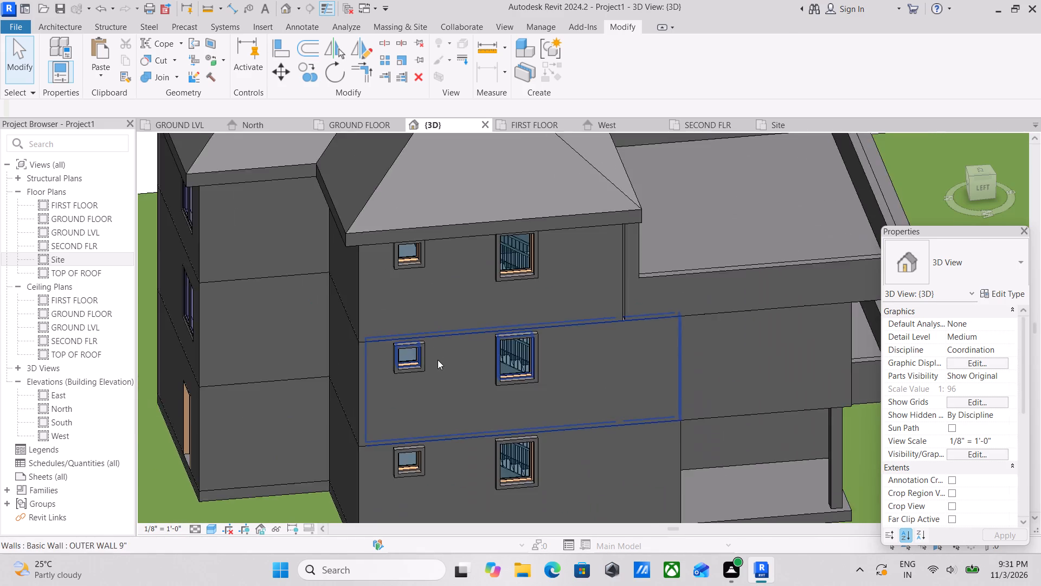
scroll(435, 347, "up", 3)
middle_click_drag(438, 346, 514, 407)
middle_click_drag(423, 324, 478, 348)
scroll(478, 348, "up", 1)
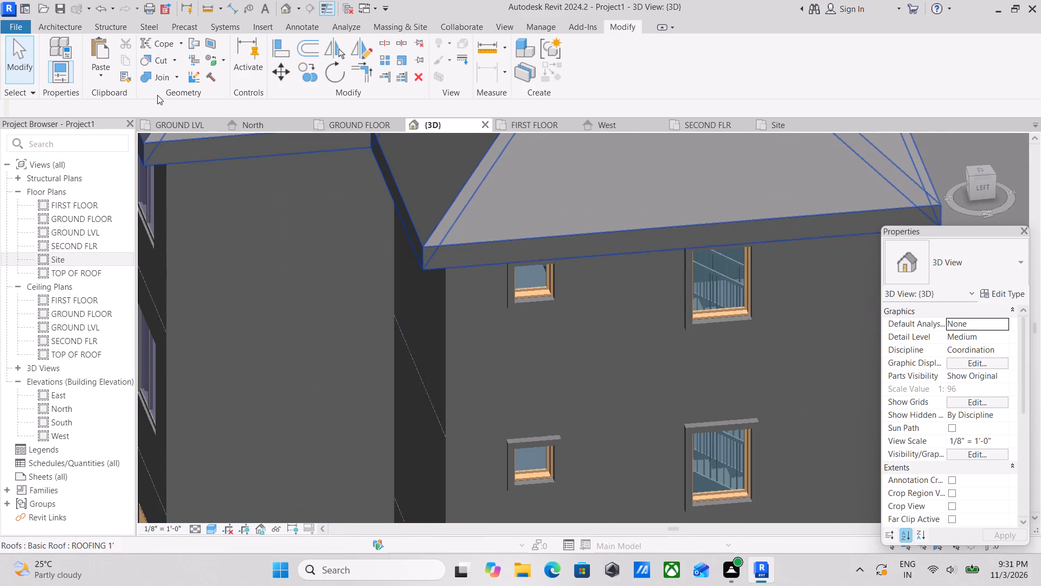
Start a new in-place model in the Generic Models category, keeping the default name.
left_click(45, 30)
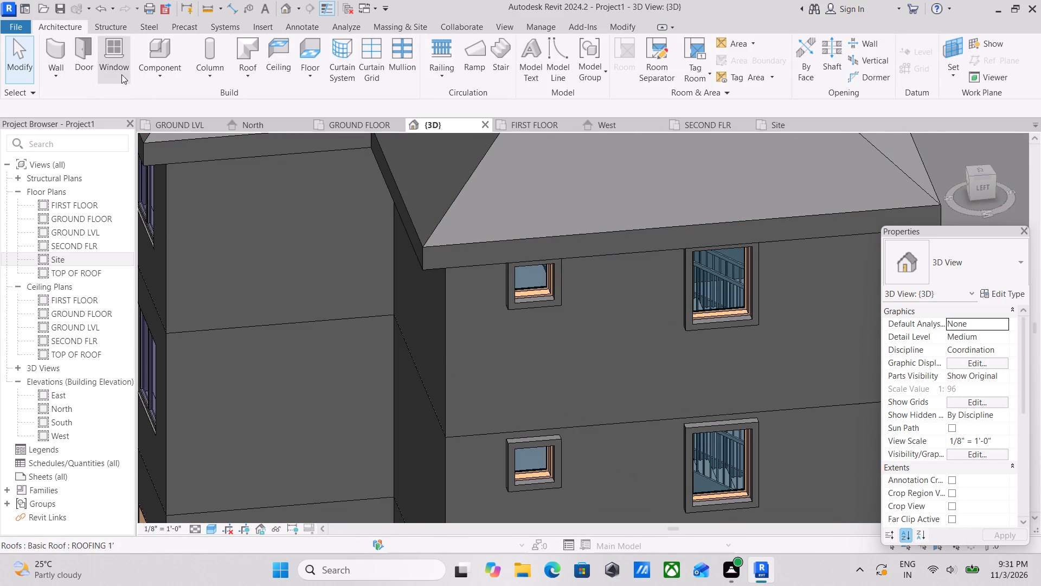
left_click(162, 78)
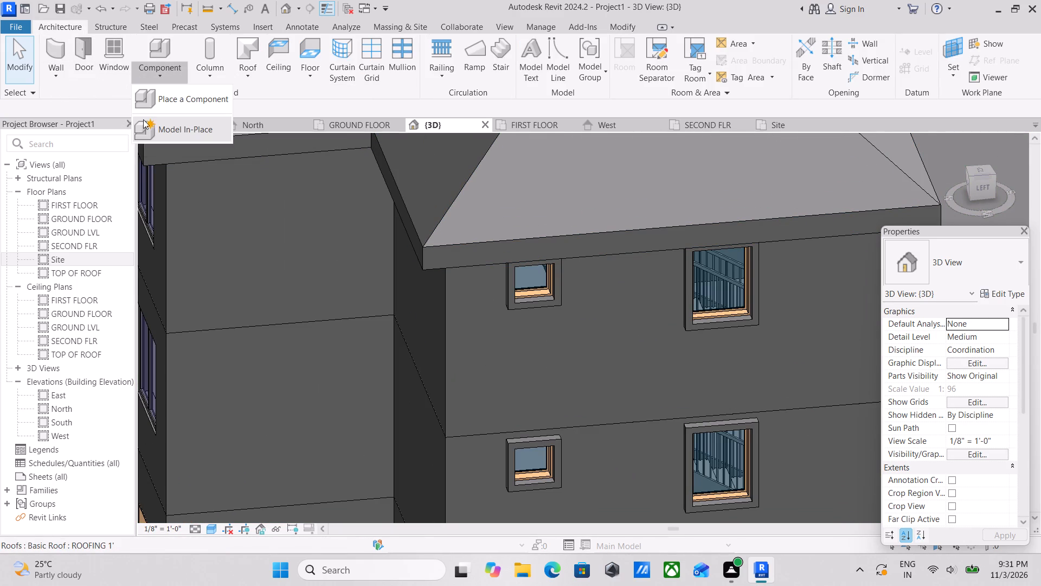
left_click(153, 127)
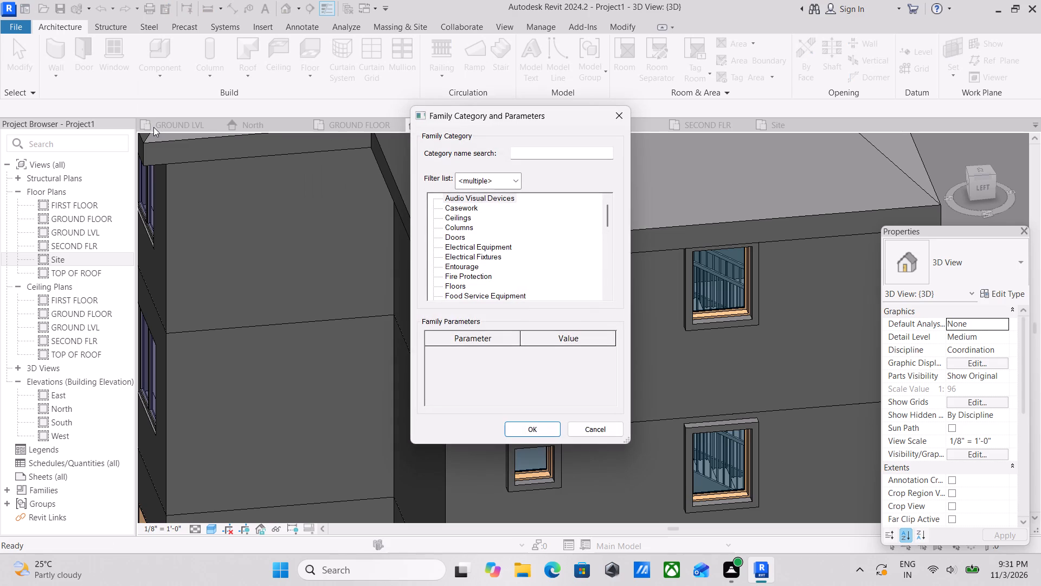
scroll(229, 182, "down", 3)
scroll(487, 231, "down", 6)
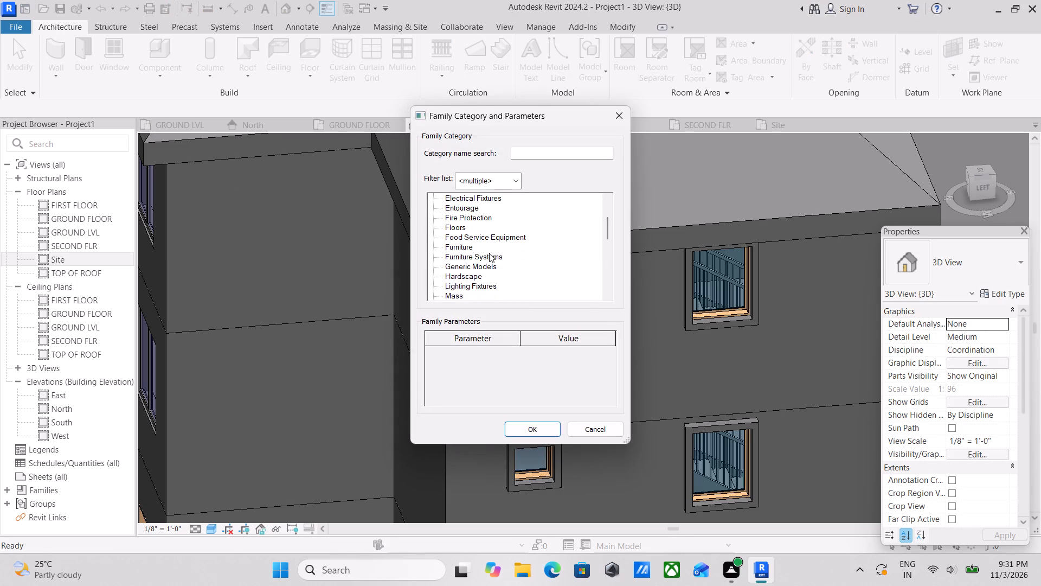
scroll(491, 272, "up", 7)
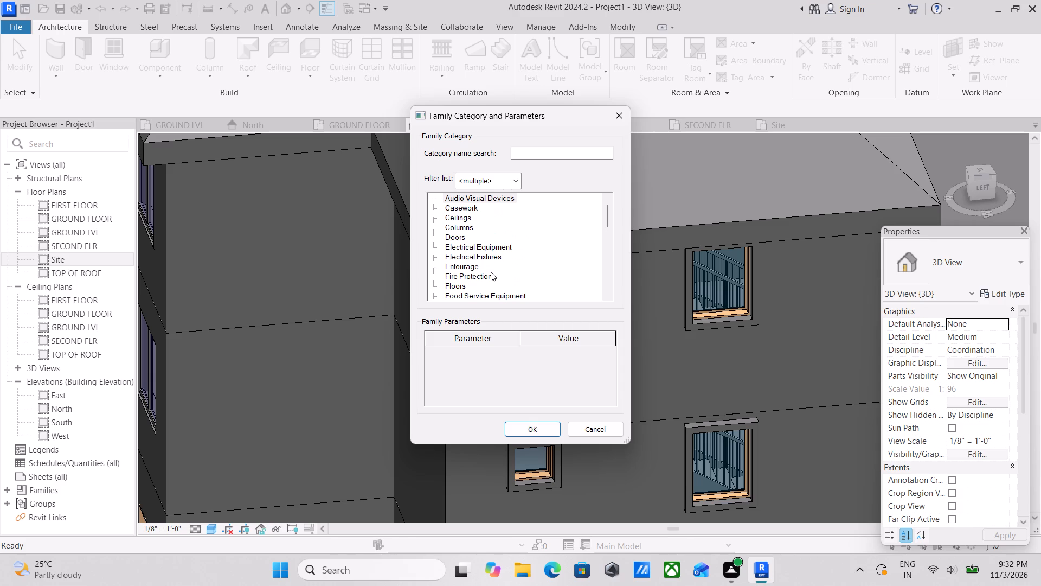
scroll(477, 276, "down", 2)
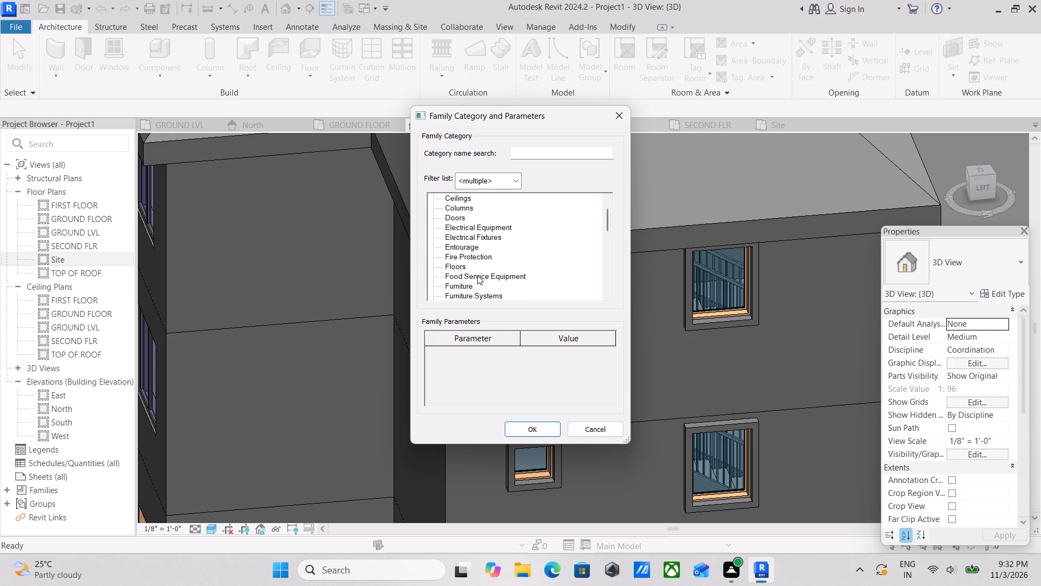
scroll(479, 289, "down", 2)
scroll(477, 290, "up", 3)
scroll(472, 292, "down", 4)
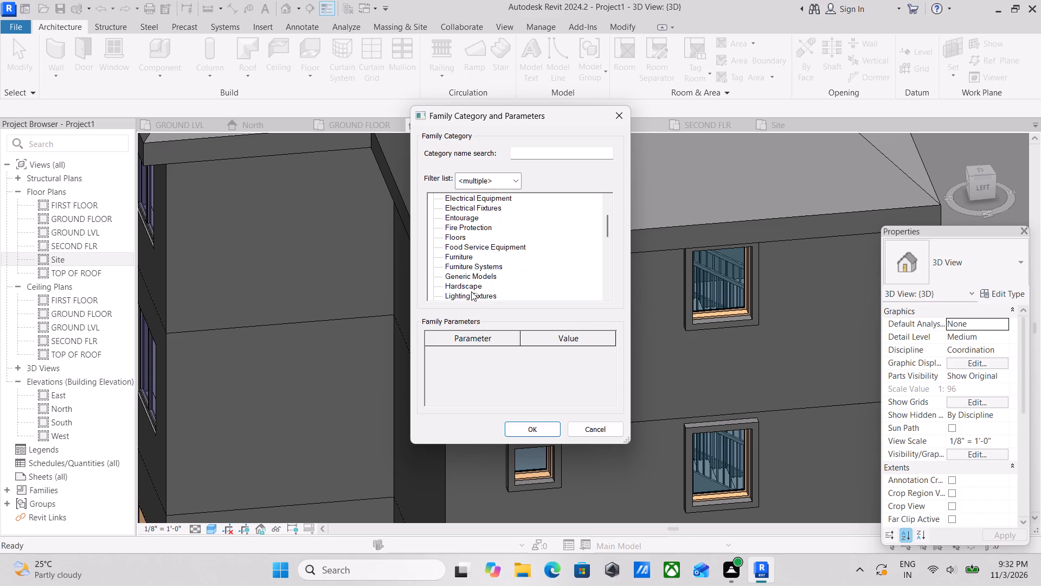
left_click(473, 276)
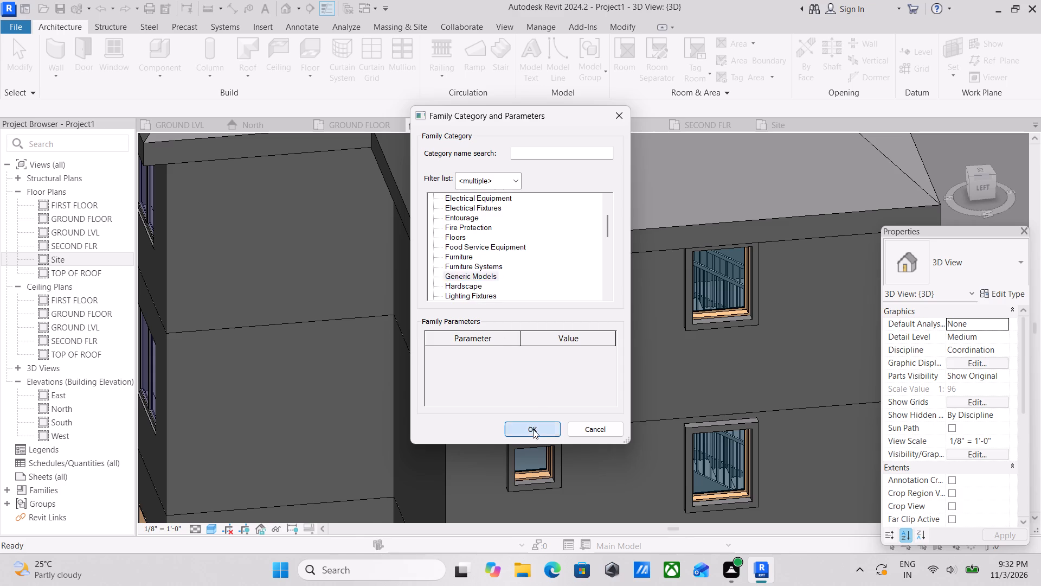
left_click(533, 429)
left_click(530, 300)
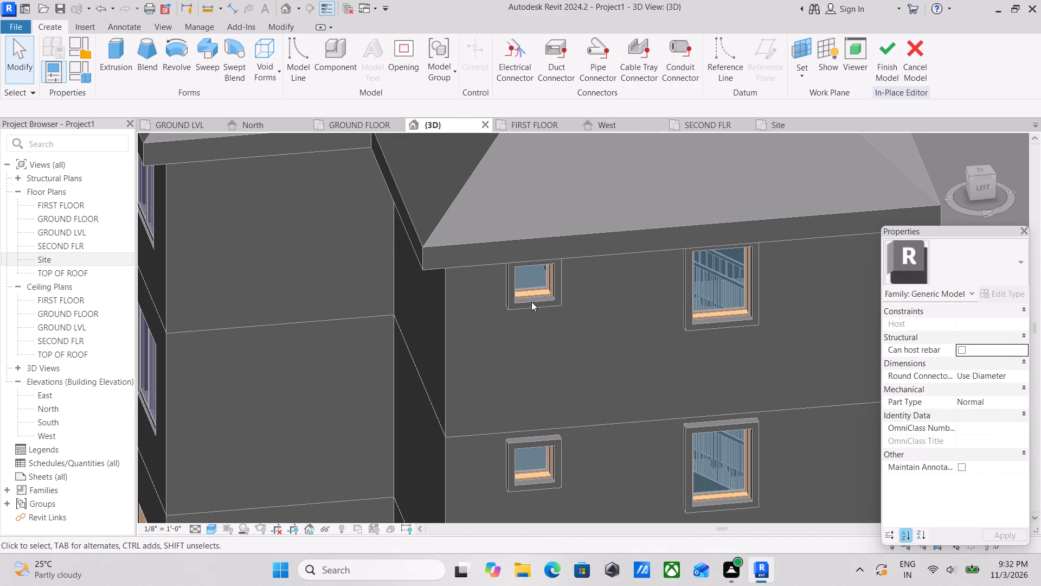
Set the work plane by picking the outer wall face that holds the small and stair windows.
left_click(807, 74)
left_click(807, 125)
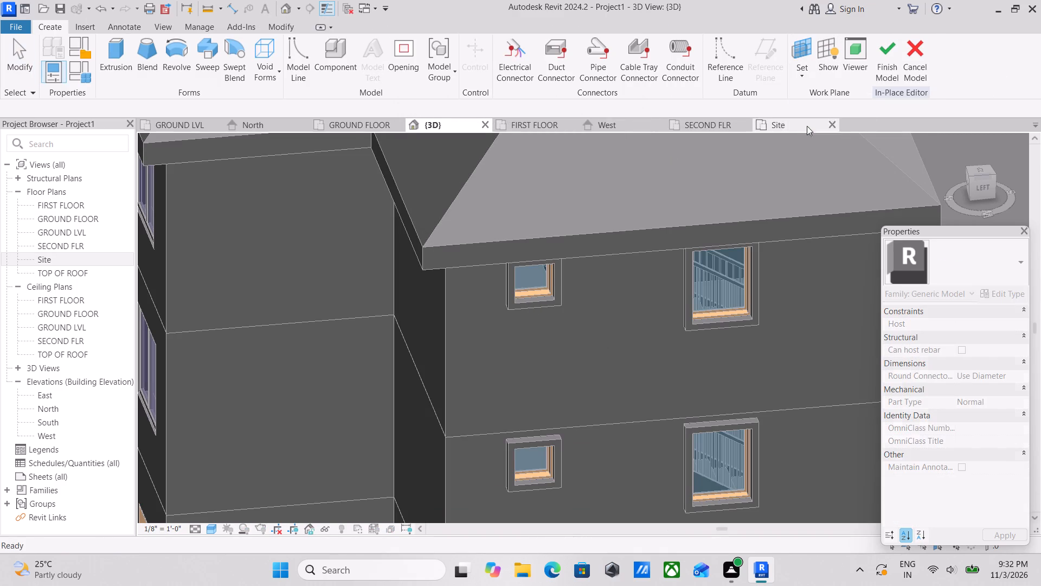
scroll(551, 363, "down", 2)
middle_click_drag(549, 362, 473, 279)
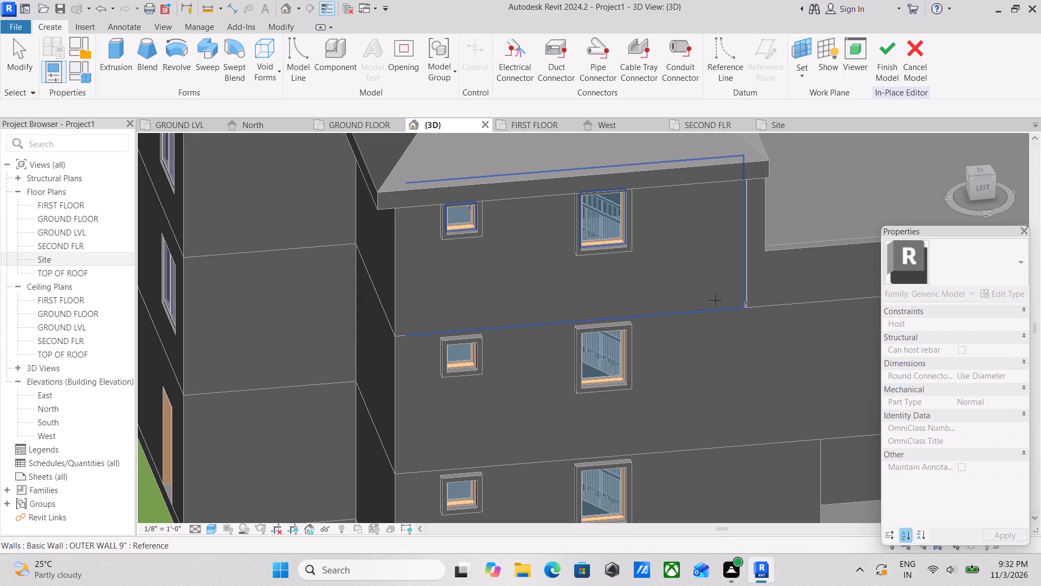
left_click(718, 308)
scroll(441, 319, "up", 2)
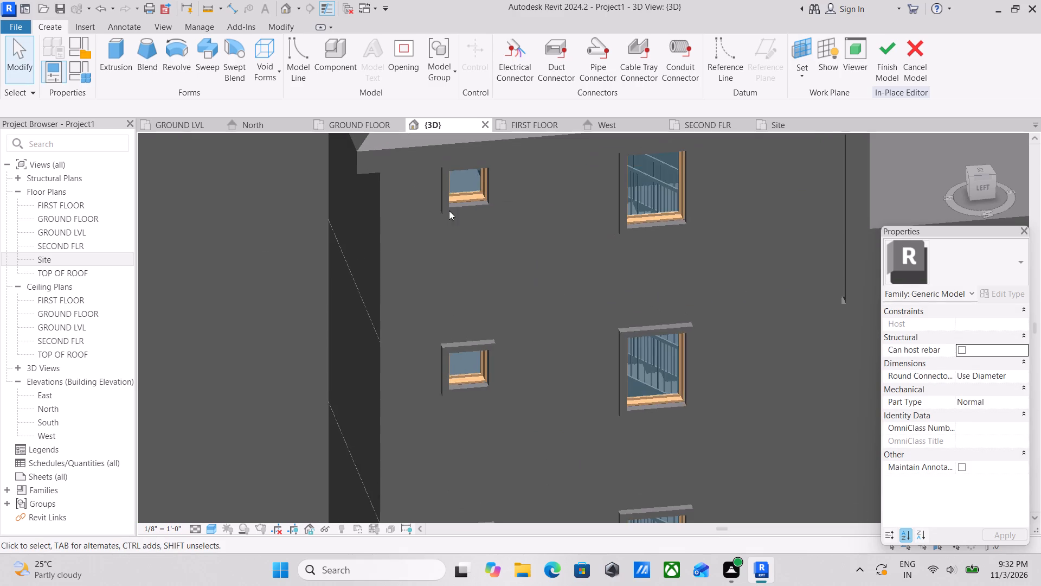
Start an extrusion and sketch a rectangle about 14'-2" by 1'-8" spanning above the middle-floor small and stair windows.
left_click(112, 59)
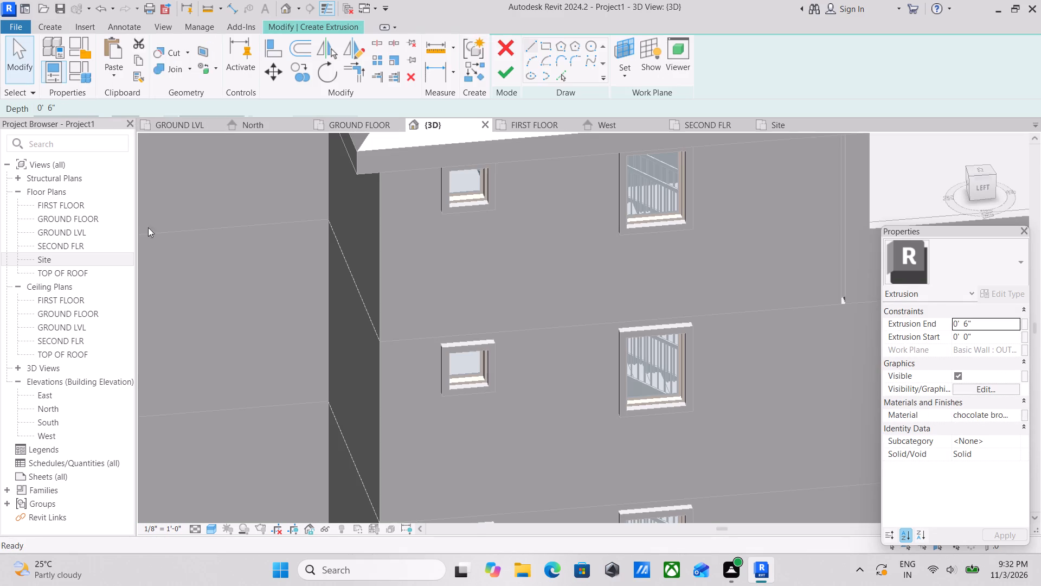
scroll(470, 317, "up", 3)
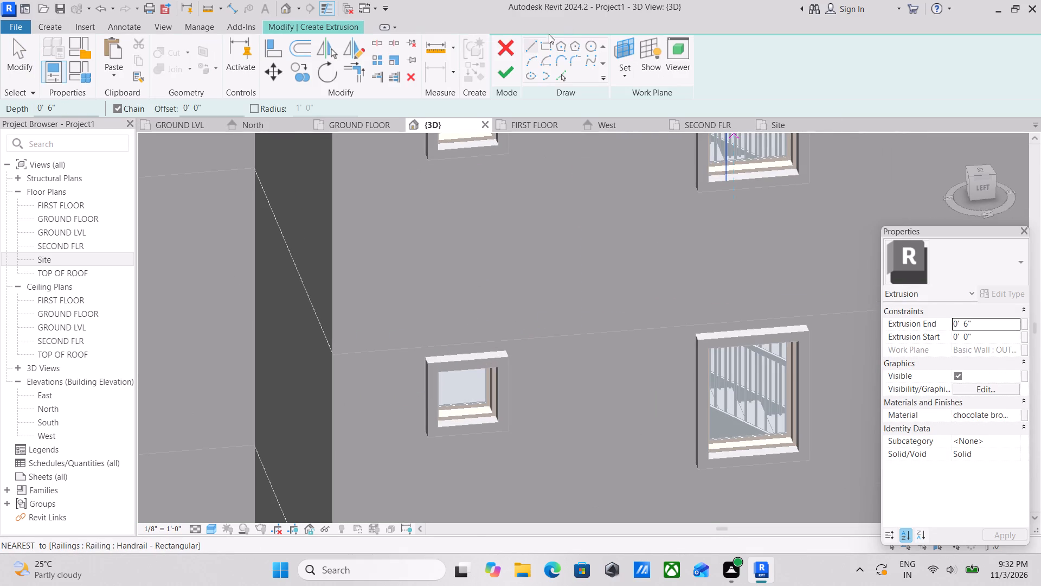
left_click(541, 45)
left_click(386, 304)
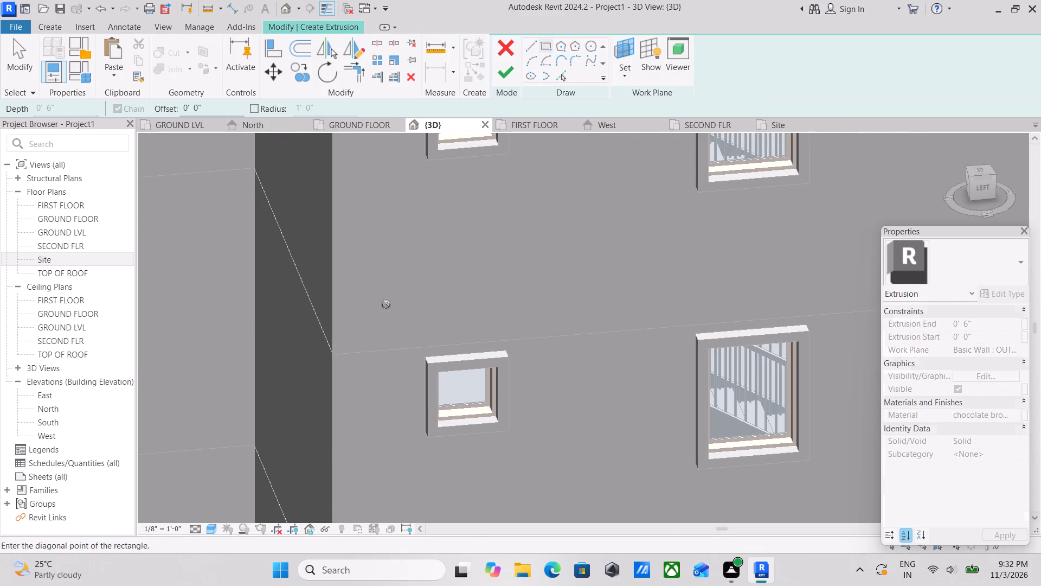
left_click(817, 317)
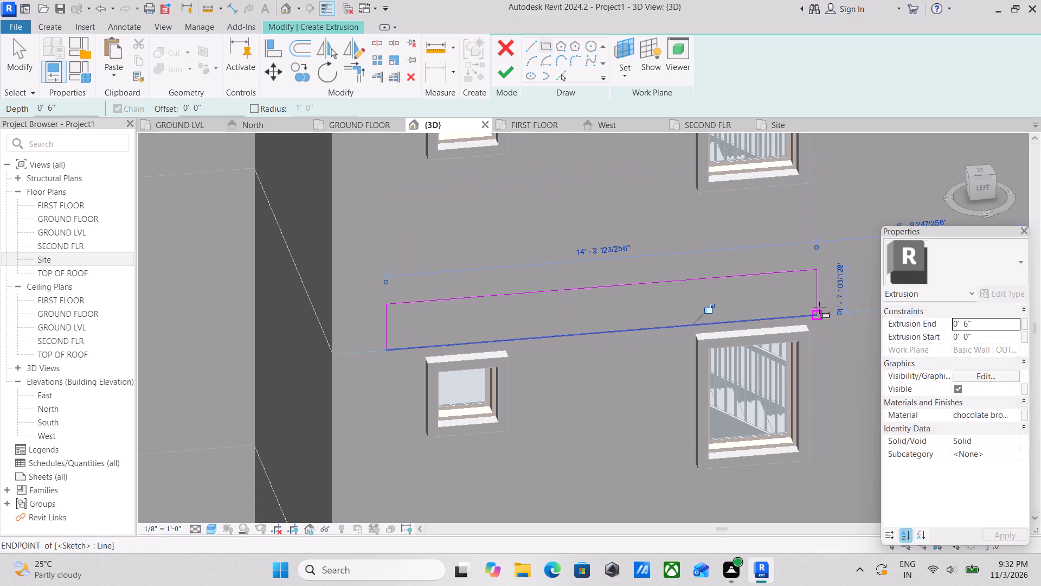
Face the wall straight on and nudge the rectangle's top edge upward, making it about 2'-0" high.
left_click(981, 181)
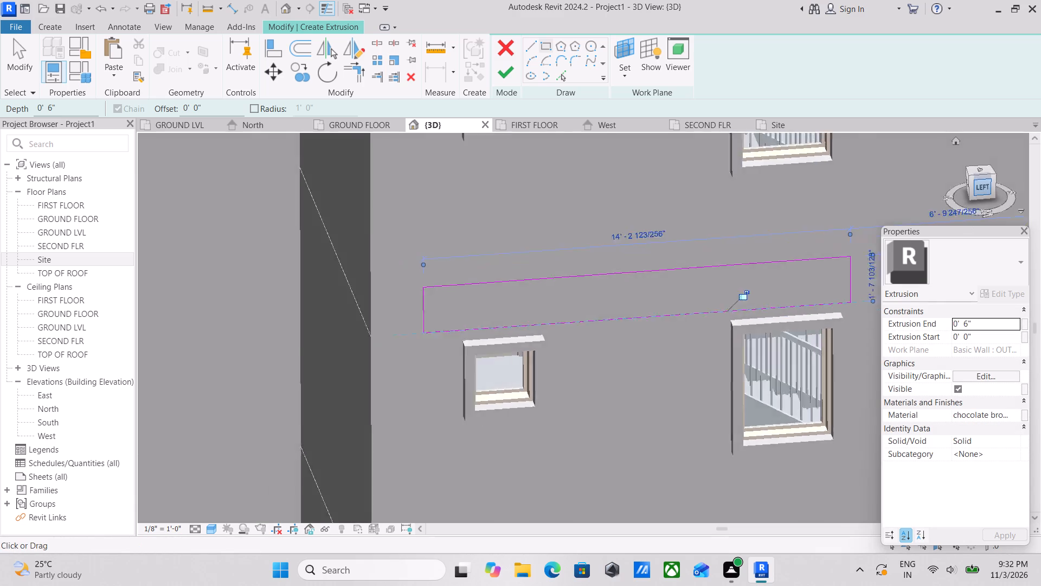
scroll(609, 349, "down", 1)
key("Escape")
key("Escape")
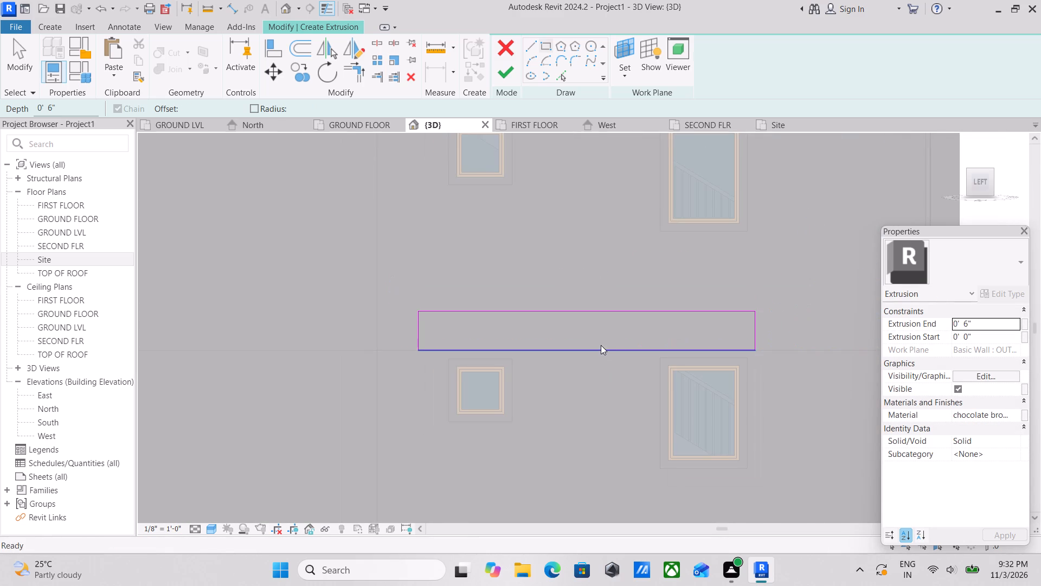
key("Escape")
left_click(614, 309)
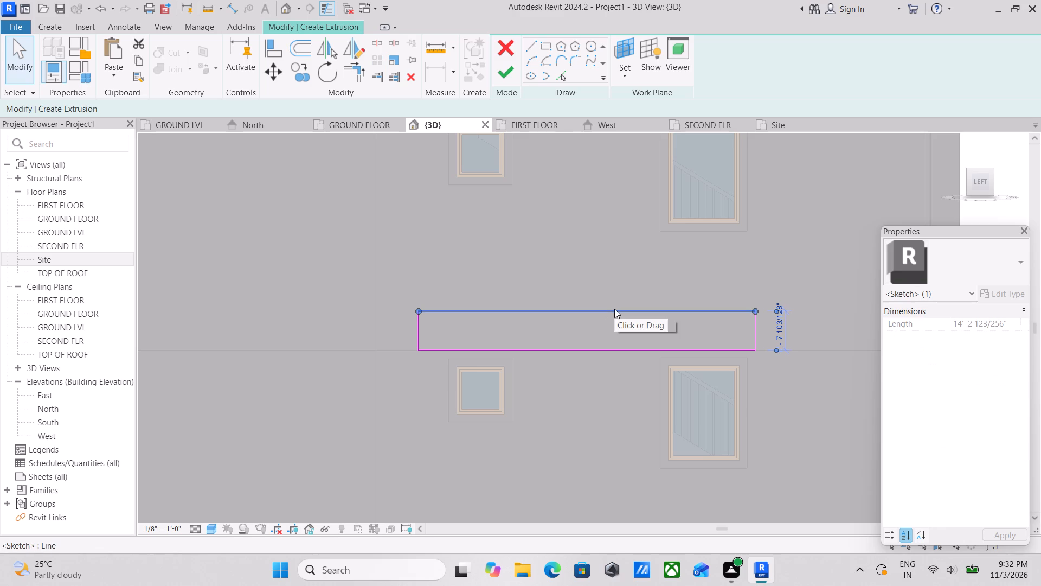
key("Up")
key("Up")
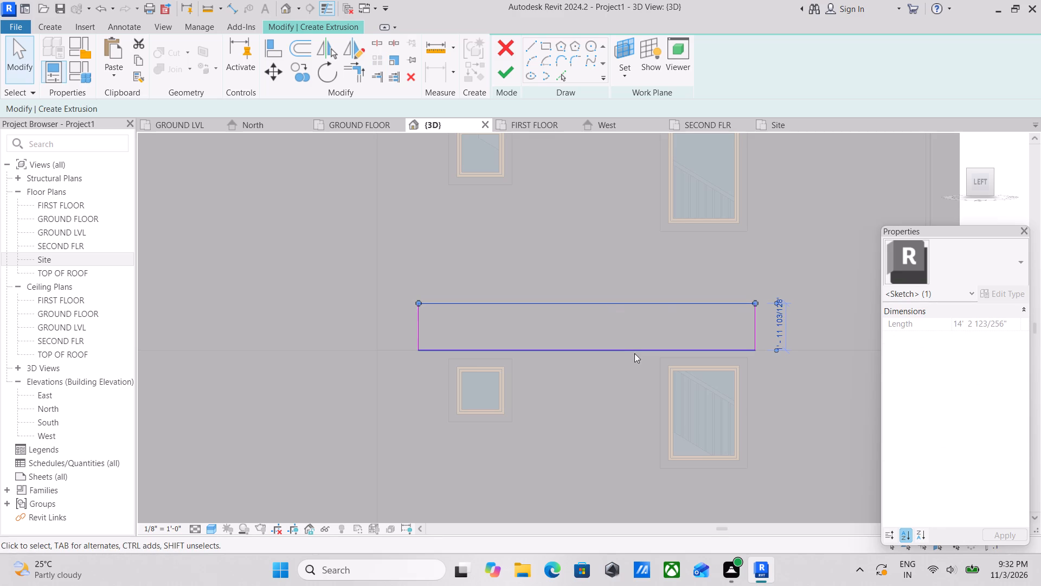
Nudge the sketched rectangle's bottom edge downward and its stair-window end outward, making it about 14'-8" by 2'-4".
left_click(619, 347)
key("Down")
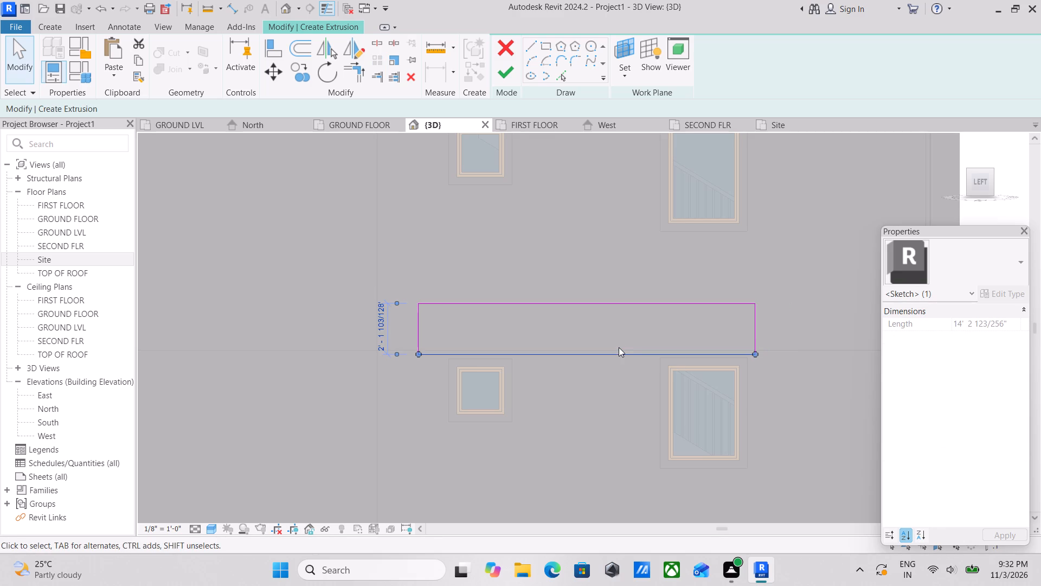
key("Down")
middle_click_drag(619, 347, 619, 370)
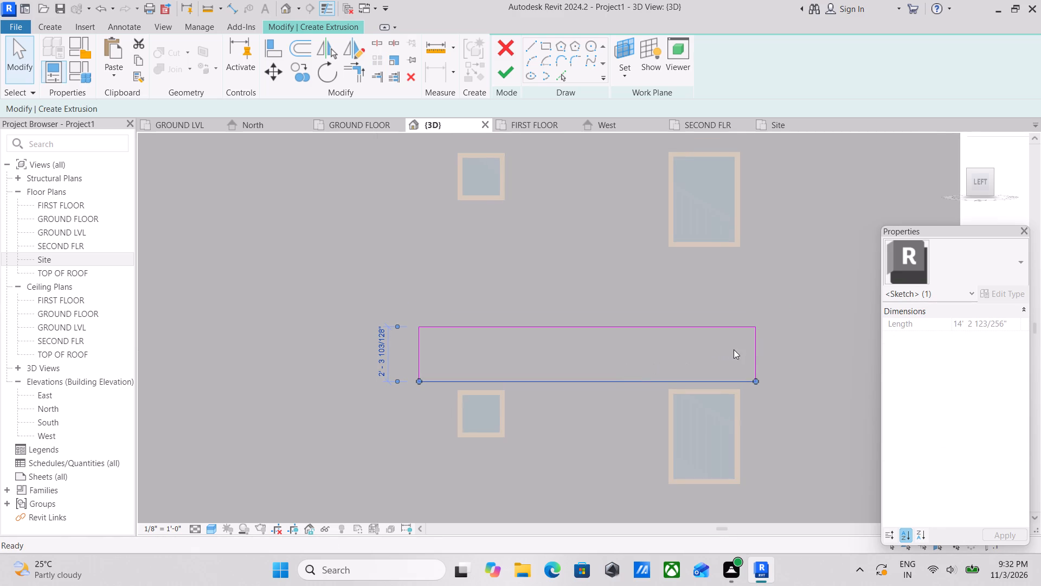
left_click(753, 348)
key("Right")
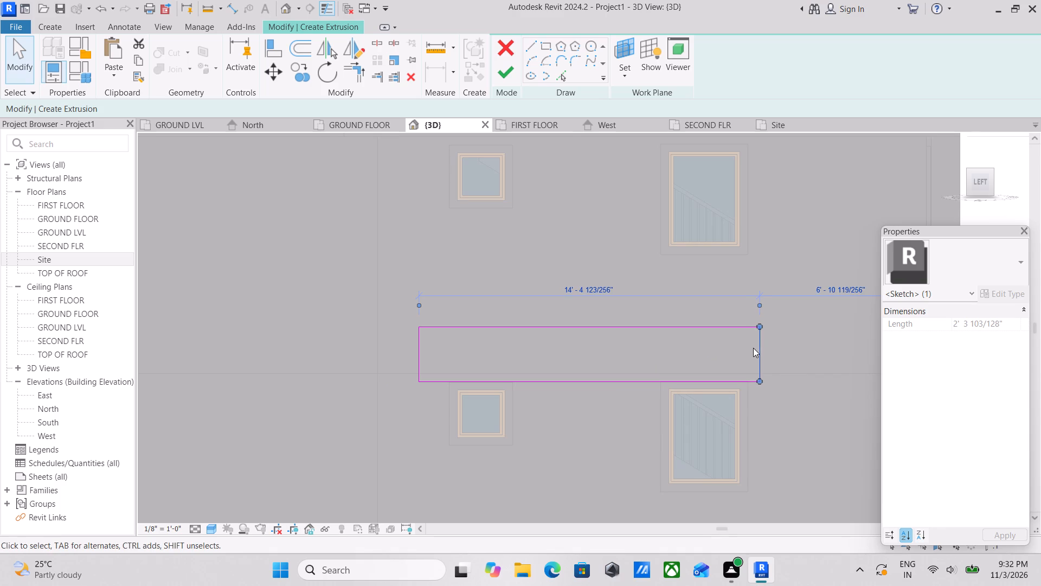
key("Right")
key("Right")
left_click(677, 326)
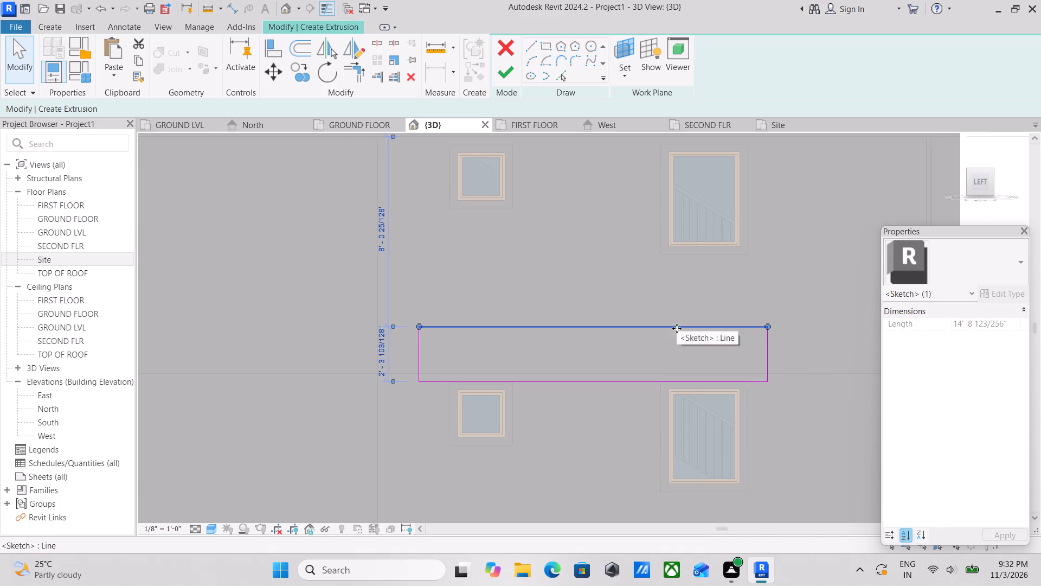
middle_click_drag(519, 352, 511, 378)
scroll(579, 370, "down", 1)
middle_click_drag(578, 370, 483, 404)
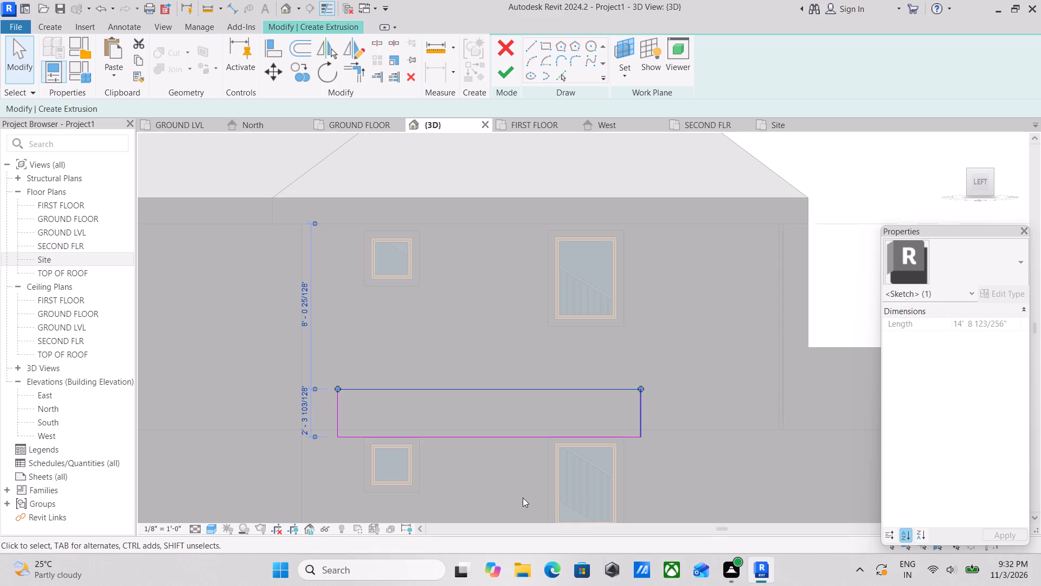
key("Escape")
Search the project materials for "wall paint" and keep chocolate brown as the extrusion's material.
scroll(657, 476, "down", 1)
left_click(984, 326)
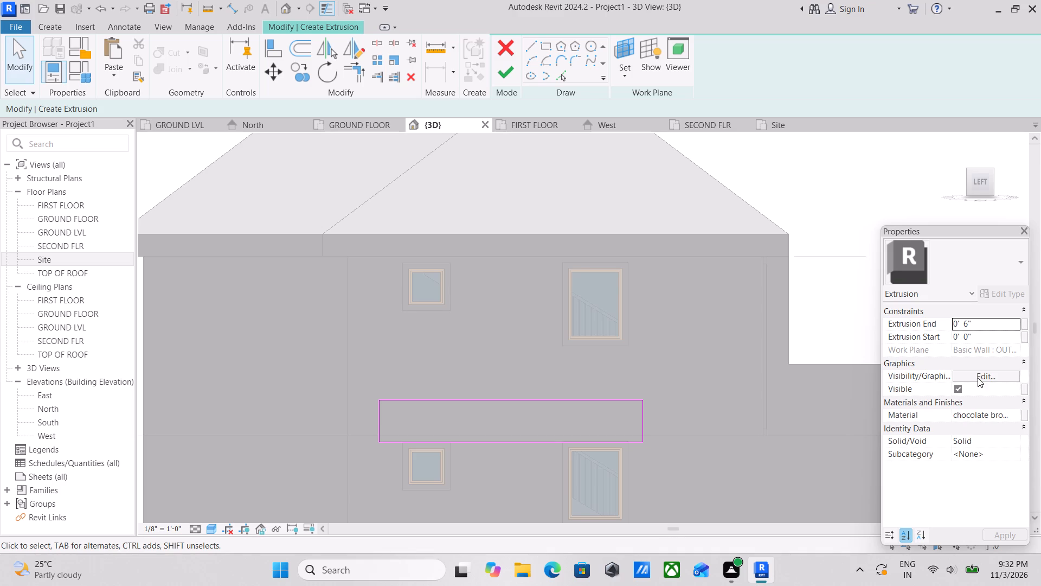
left_click(1012, 418)
left_click(1019, 417)
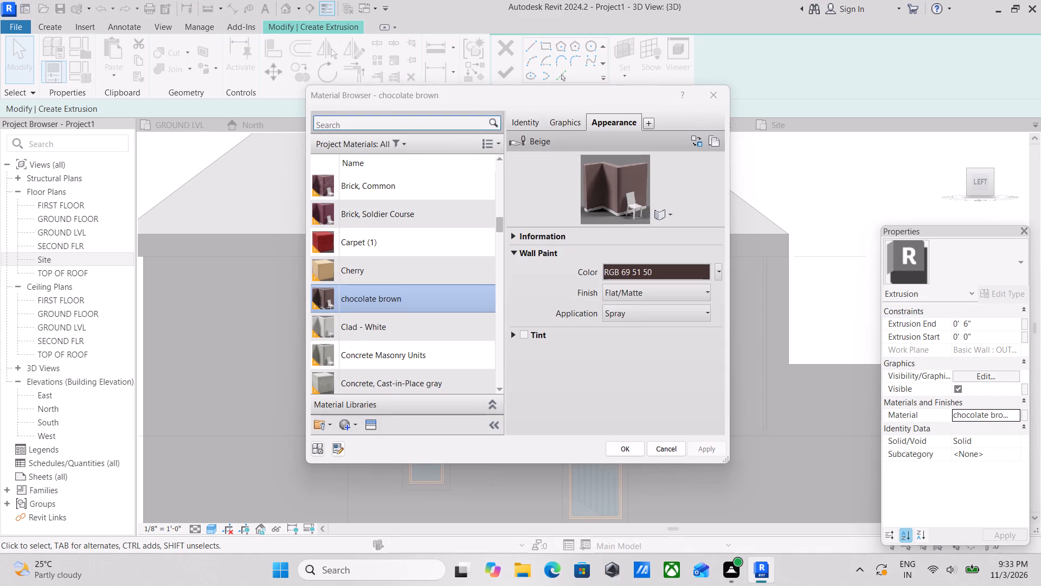
left_click(325, 124)
type("wa")
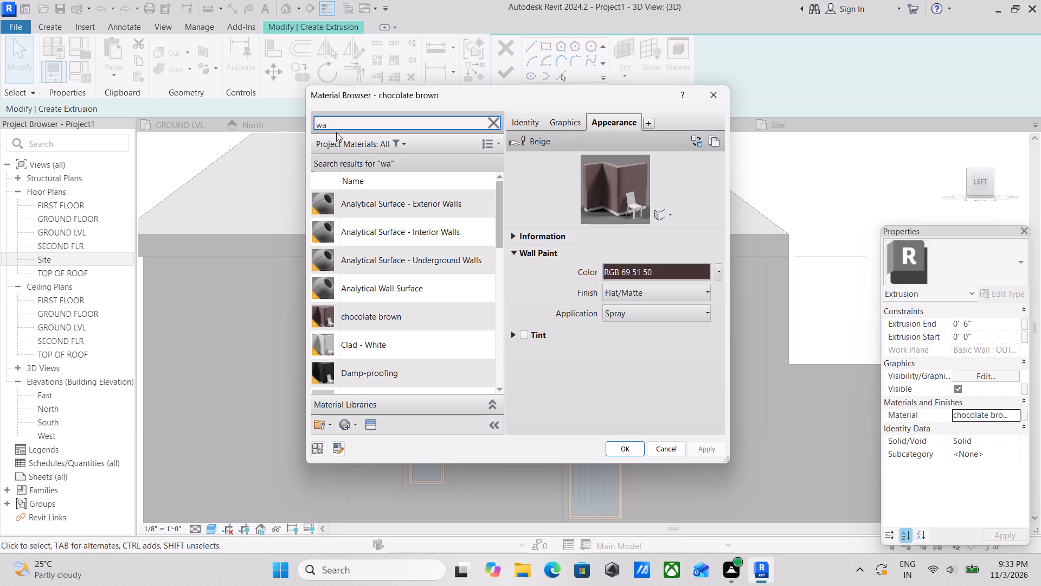
type("ll")
key("space")
key("p")
type("aint")
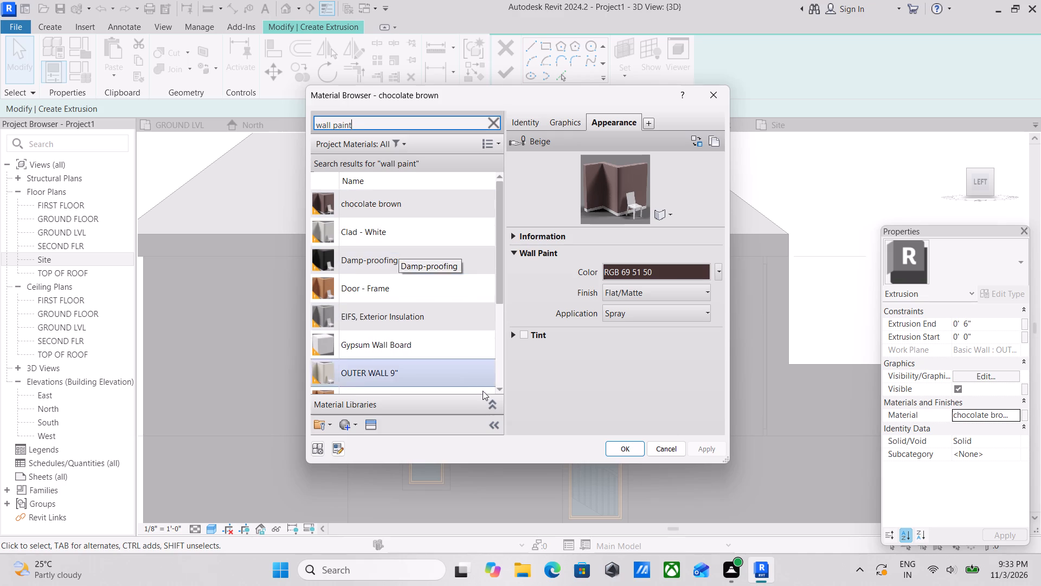
left_click(629, 448)
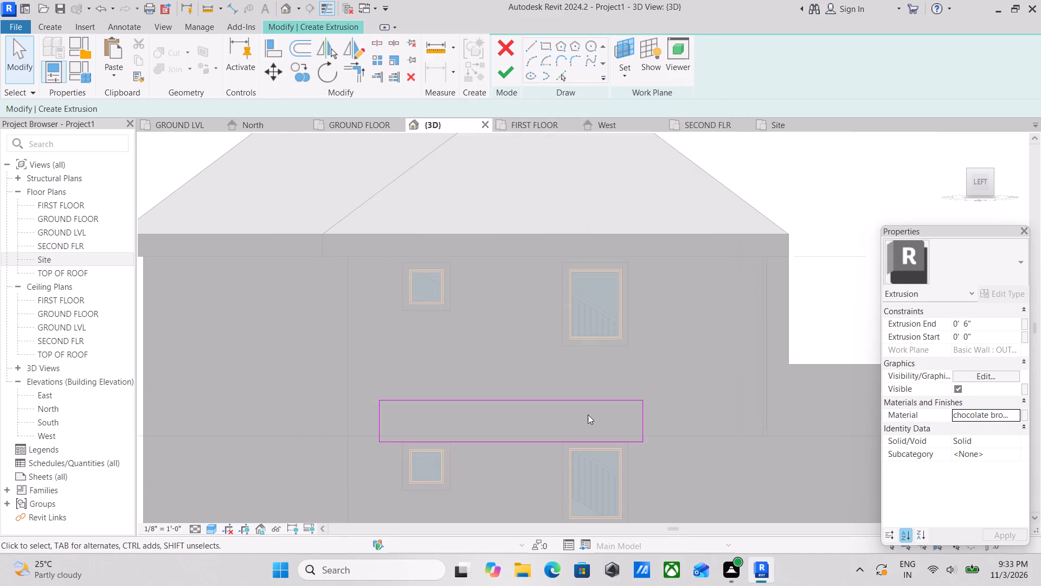
Finish the band extrusion with its 6" depth and complete the in-place model.
left_click(509, 69)
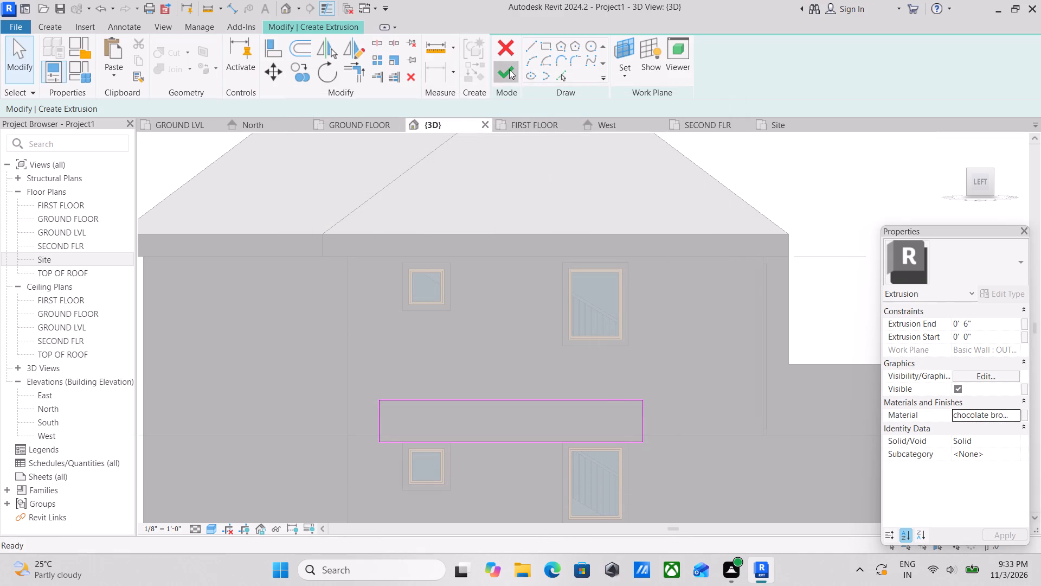
scroll(592, 362, "down", 5)
scroll(574, 410, "down", 2)
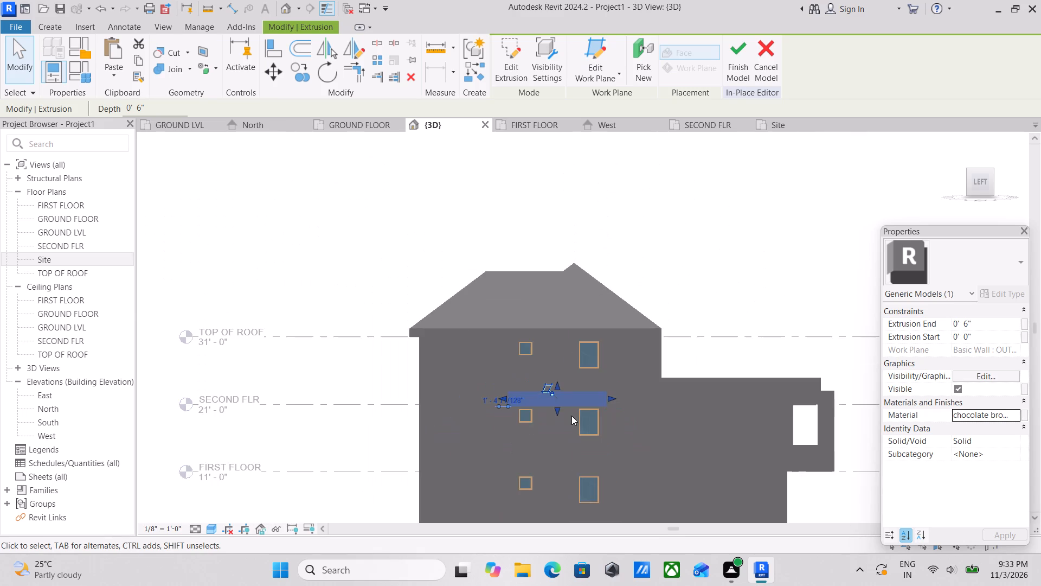
middle_click_drag(571, 416, 517, 458, "shift")
scroll(552, 406, "up", 2)
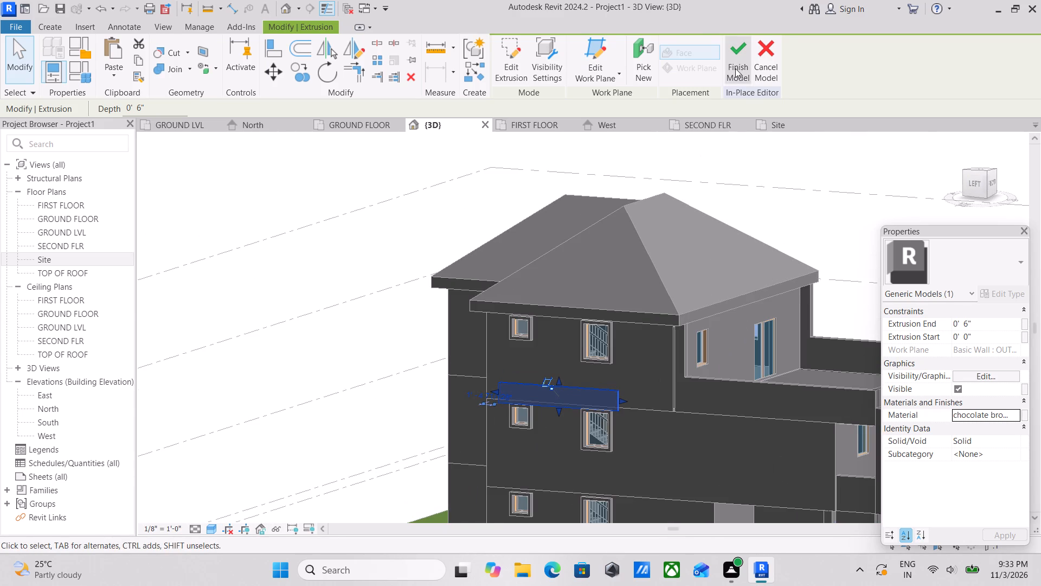
left_click(735, 68)
Copy the band about 9'-8" down the same wall, placing it just above the lowest small and stair windows.
scroll(536, 412, "up", 3)
middle_click_drag(563, 390, 575, 375)
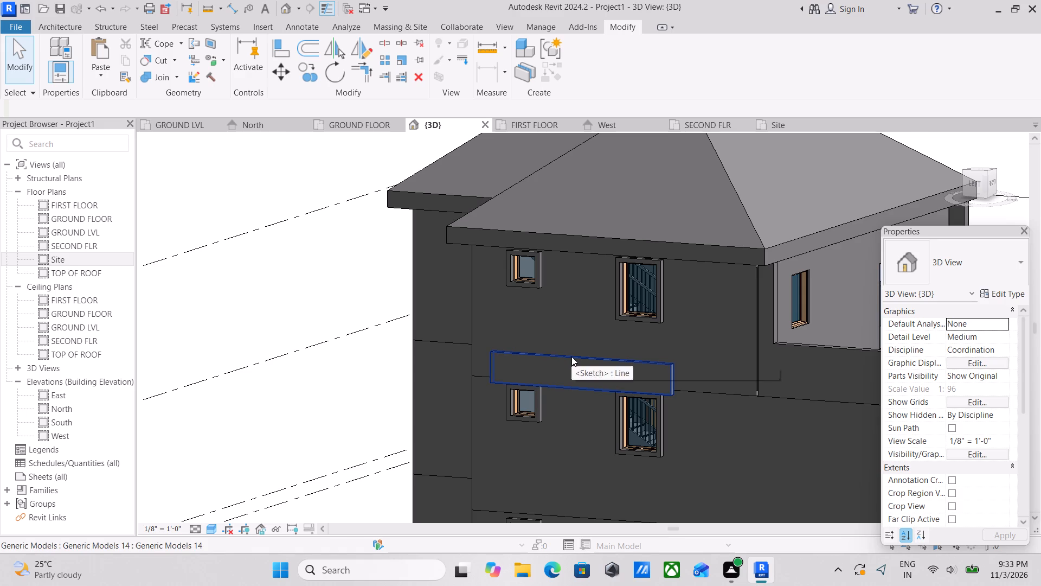
scroll(571, 353, "down", 2)
scroll(581, 354, "up", 2)
scroll(588, 389, "down", 1)
middle_click_drag(580, 396, 583, 404)
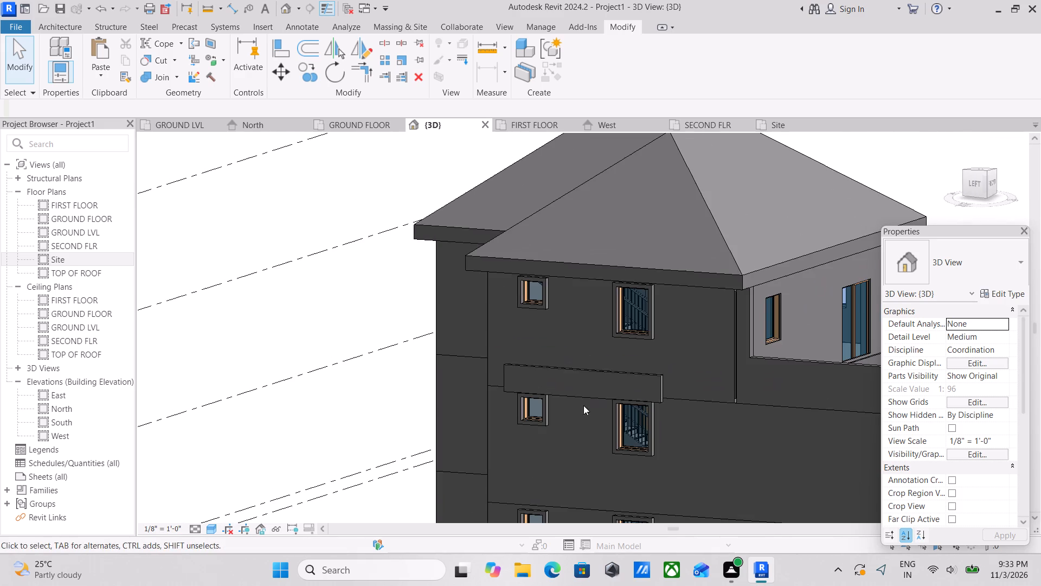
middle_click_drag(571, 404, 625, 414, "shift")
scroll(580, 396, "up", 3)
left_click(580, 395)
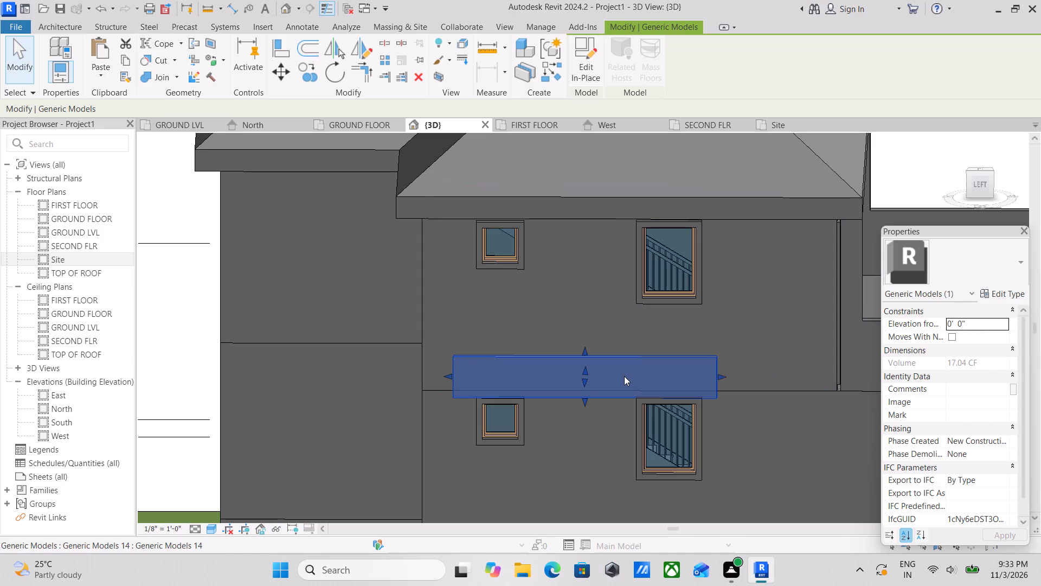
type("co")
scroll(518, 432, "up", 1)
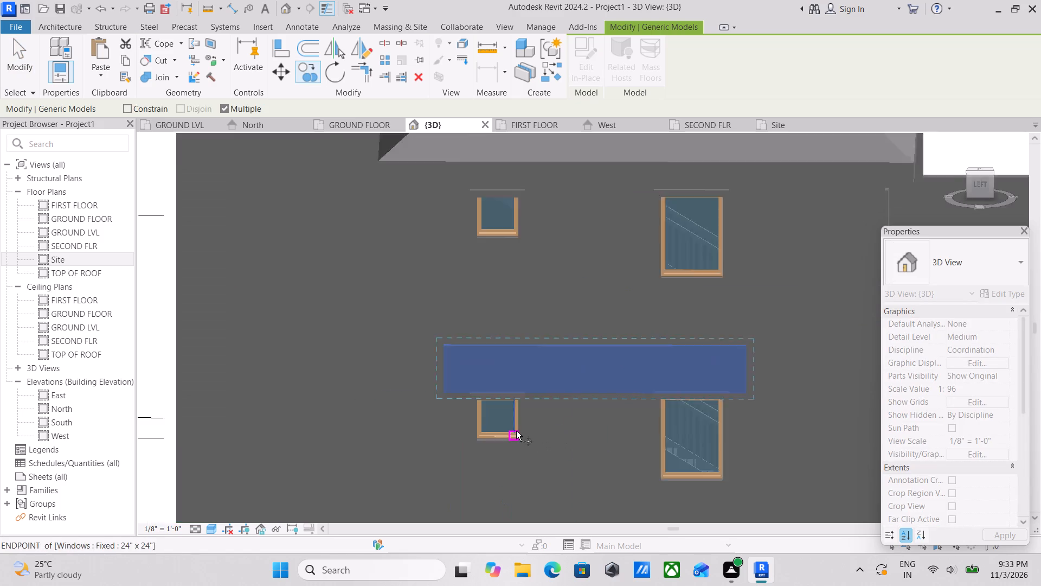
scroll(516, 431, "up", 2)
left_click(588, 381)
middle_click_drag(601, 304, 595, 372)
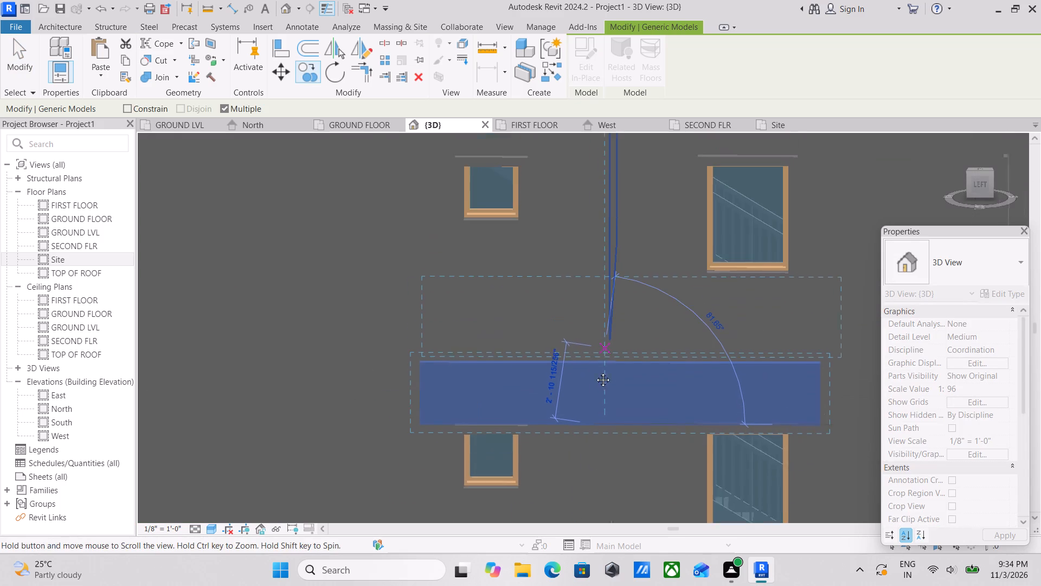
middle_click_drag(595, 372, 583, 419)
scroll(583, 411, "down", 2)
middle_click_drag(583, 411, 596, 298)
middle_click_drag(583, 438, 603, 330)
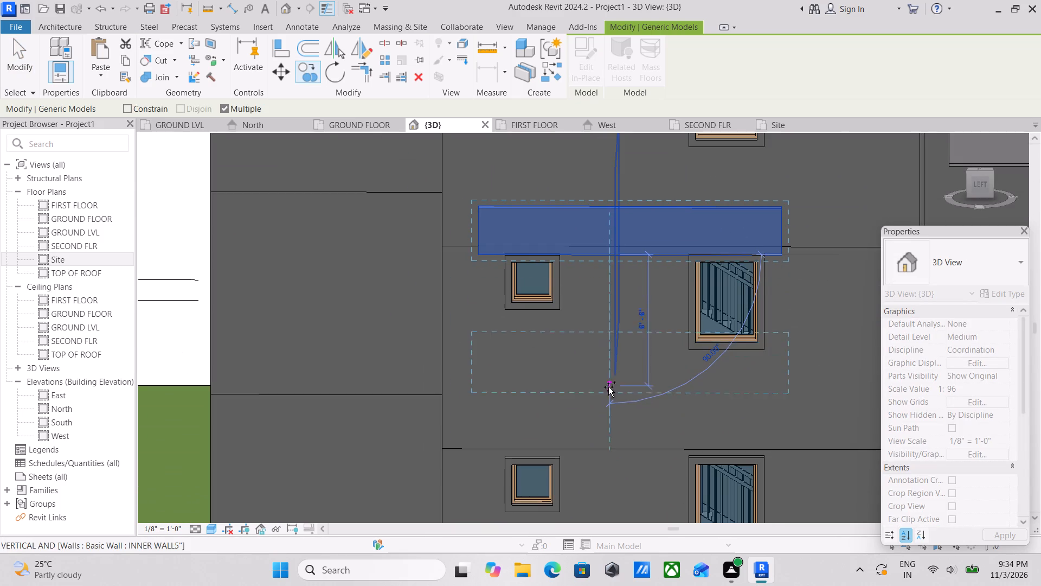
middle_click_drag(609, 412, 608, 345)
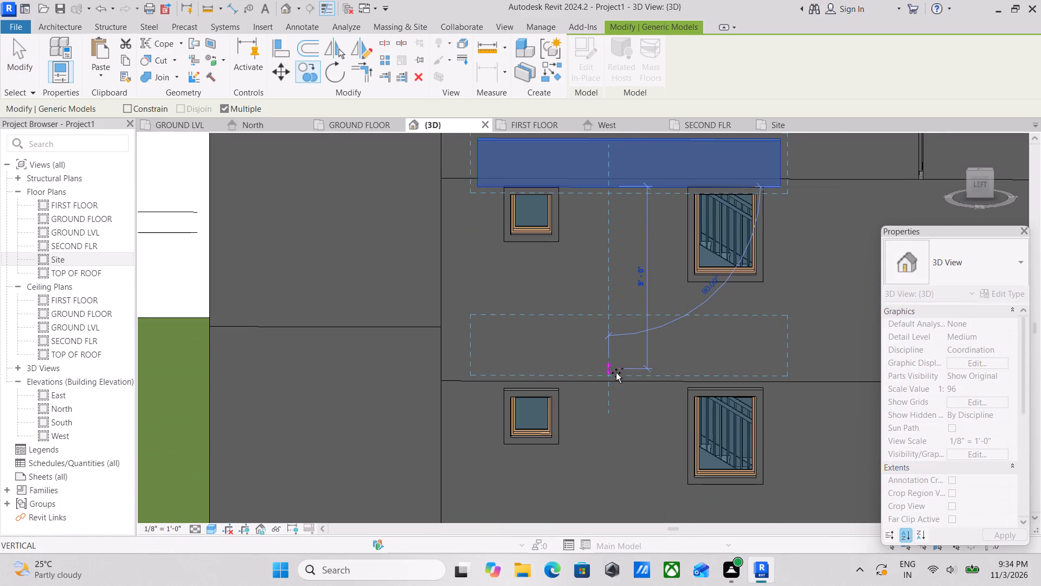
left_click(618, 380)
scroll(628, 334, "down", 1)
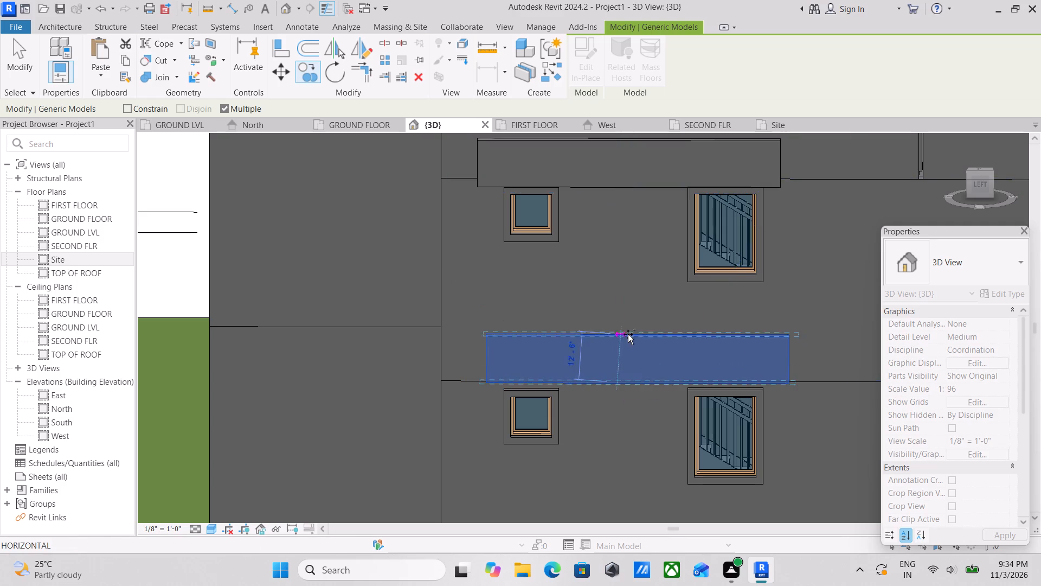
scroll(628, 334, "down", 1)
middle_click_drag(628, 334, 624, 386)
key("Escape")
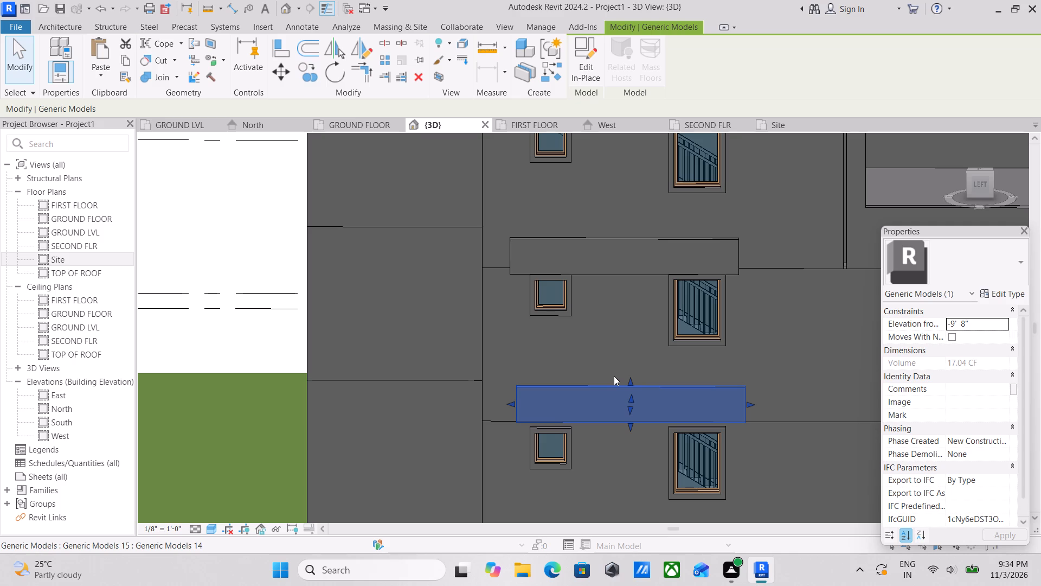
scroll(606, 376, "down", 10)
key("Escape")
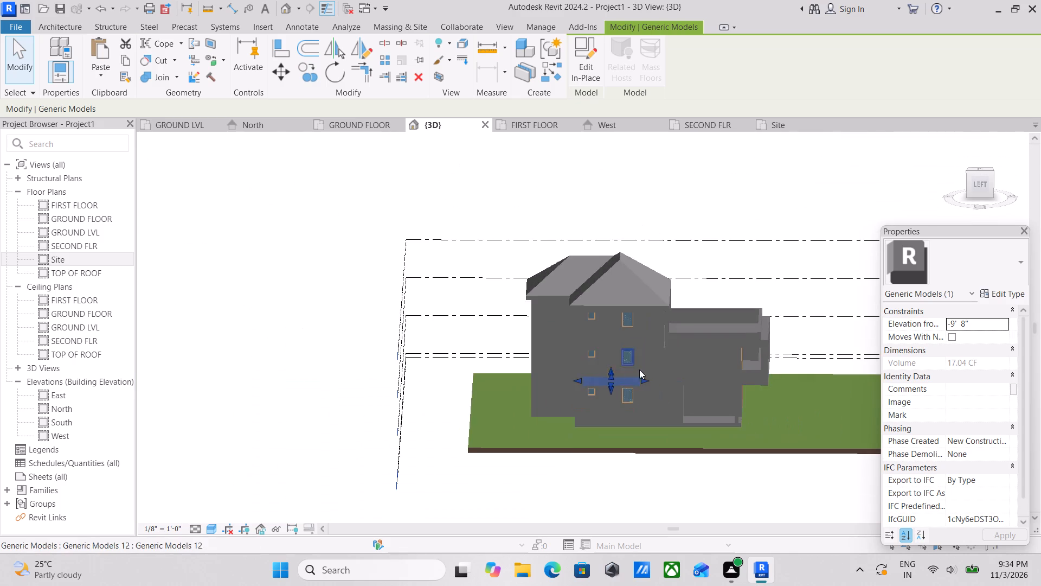
Examine the house exterior from the front corner, including the two bands on the window wall.
scroll(653, 385, "up", 3)
scroll(660, 385, "down", 3)
middle_click_drag(673, 385, 549, 418, "shift")
middle_click_drag(678, 420, 626, 431)
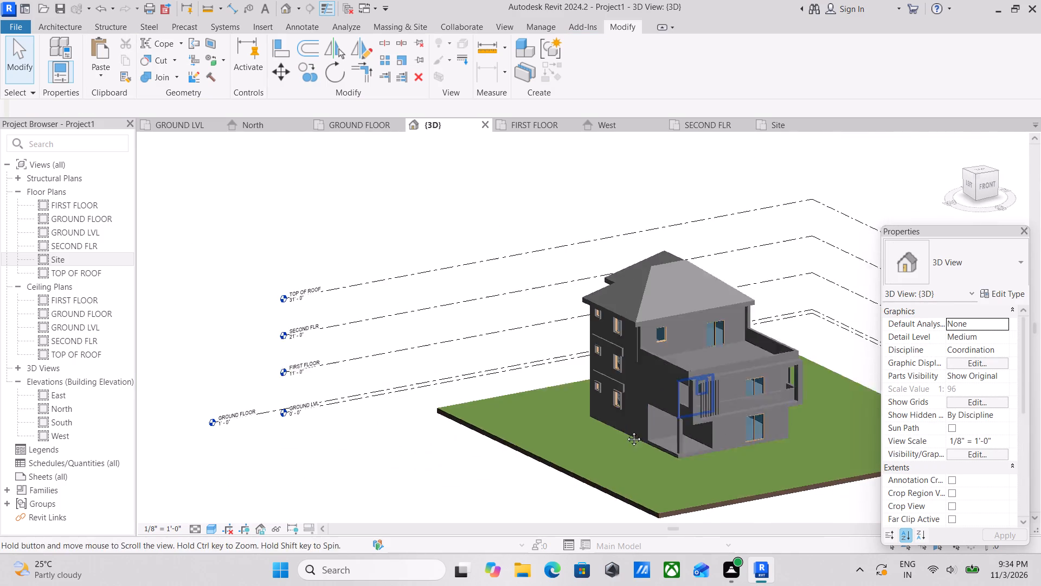
middle_click_drag(626, 431, 569, 441)
scroll(602, 444, "up", 3)
middle_click_drag(618, 431, 578, 434)
middle_click_drag(583, 434, 541, 372)
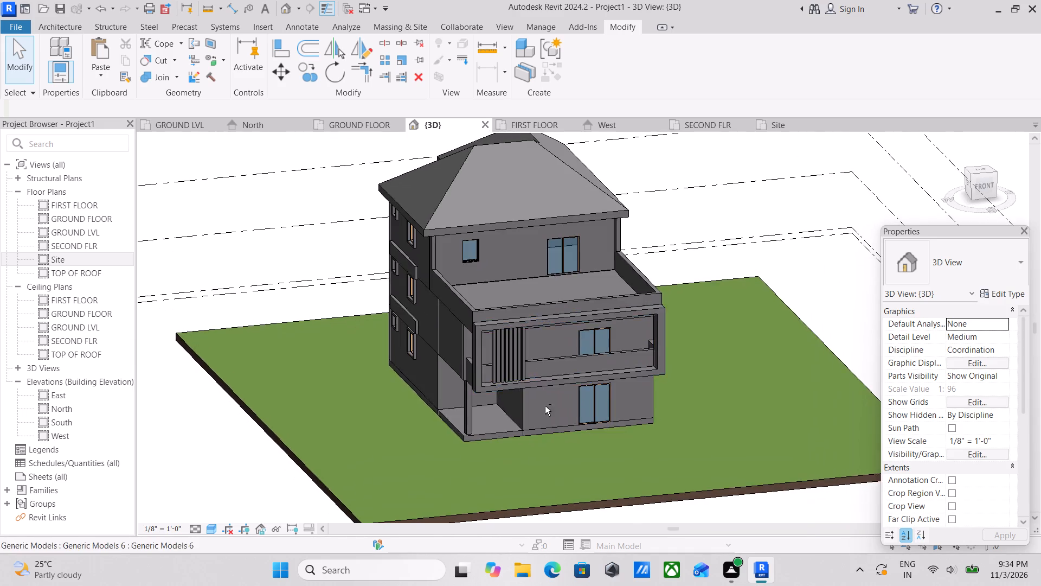
middle_click_drag(545, 406, 553, 469, "shift")
middle_click_drag(517, 426, 514, 443)
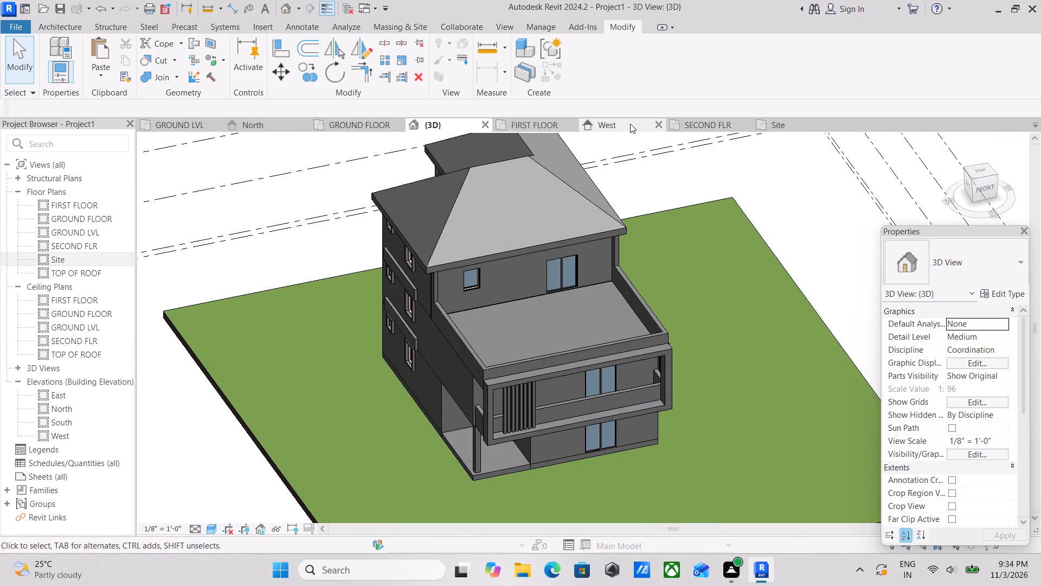
Open the GROUND LVL floor plan and examine its wall, stair and door layout.
left_click(194, 122)
scroll(381, 221, "down", 2)
scroll(521, 303, "up", 10)
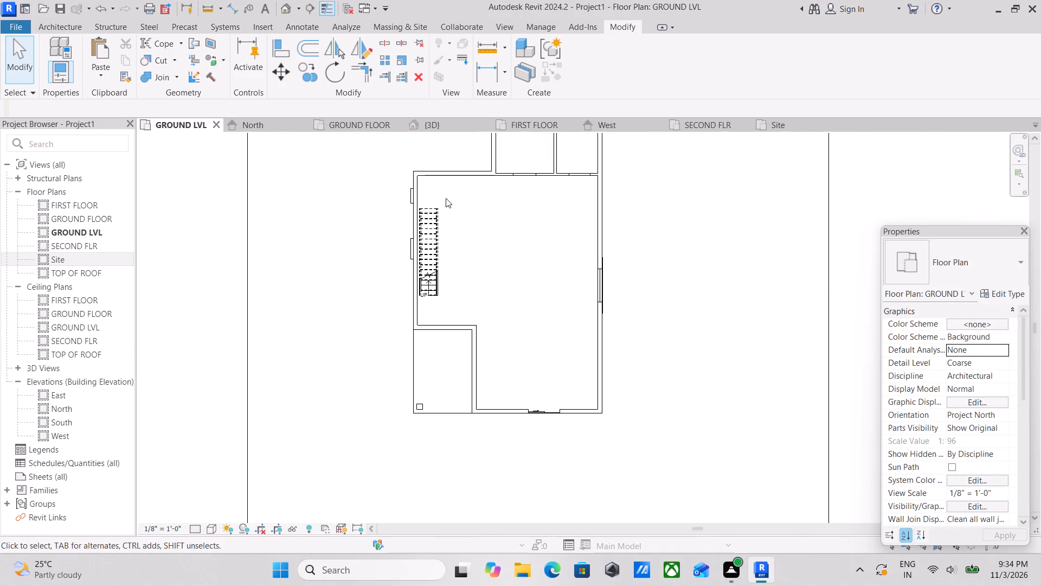
scroll(446, 198, "up", 4)
scroll(455, 209, "down", 1)
middle_click_drag(455, 209, 438, 282)
scroll(491, 221, "down", 2)
middle_click_drag(489, 221, 476, 282)
middle_click_drag(477, 276, 484, 230)
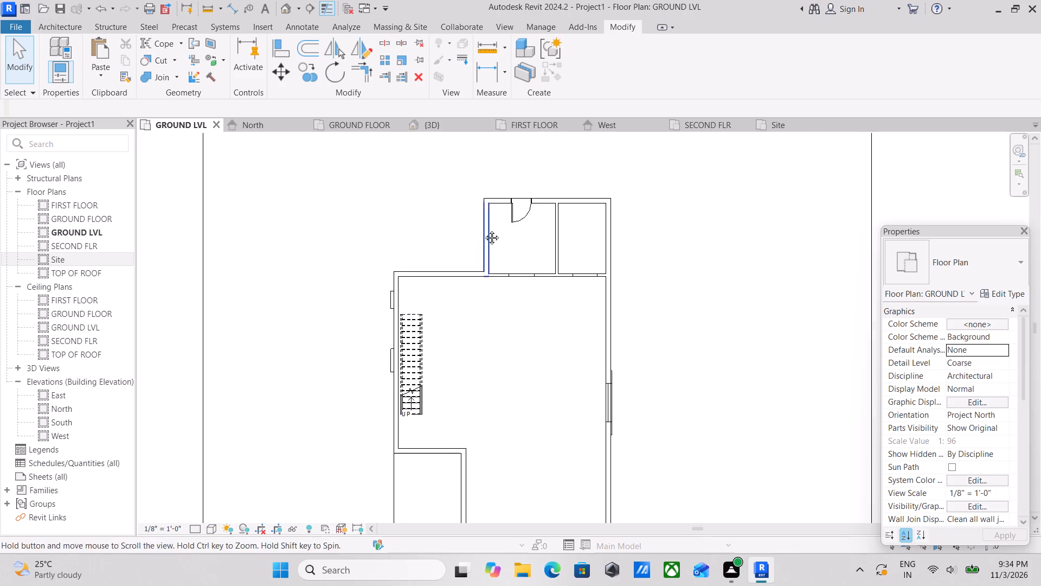
middle_click_drag(484, 230, 484, 232)
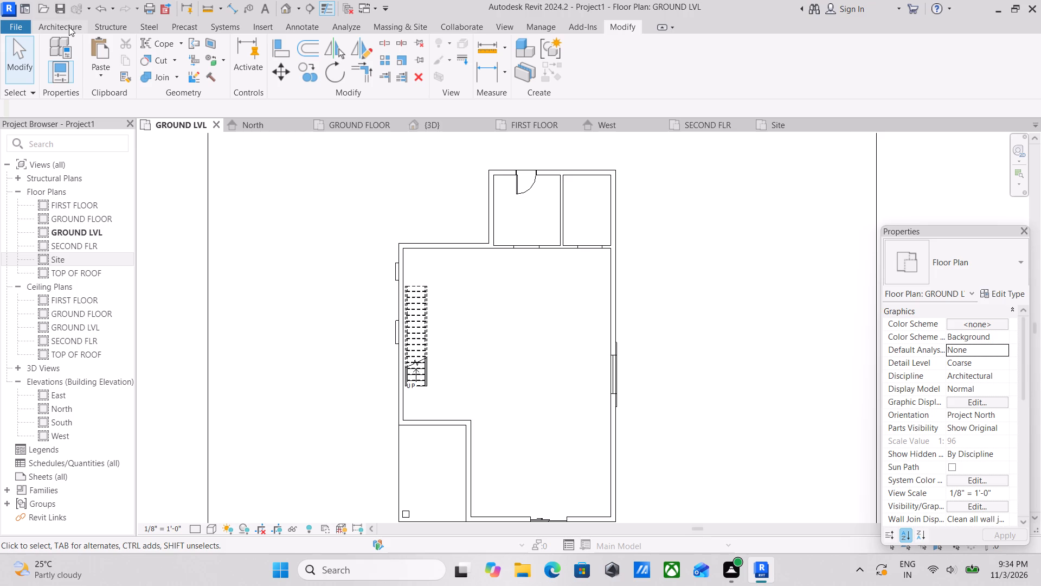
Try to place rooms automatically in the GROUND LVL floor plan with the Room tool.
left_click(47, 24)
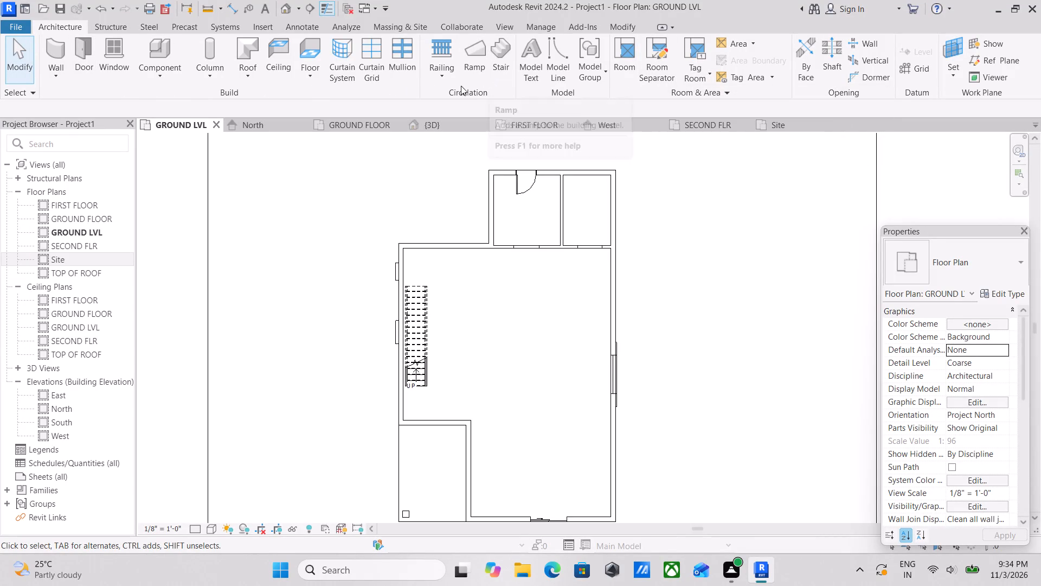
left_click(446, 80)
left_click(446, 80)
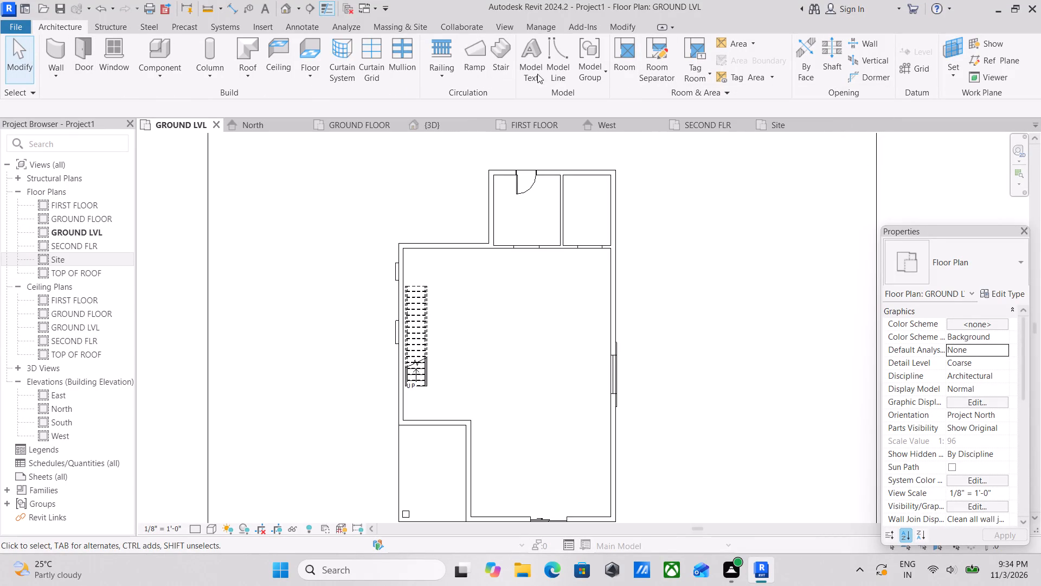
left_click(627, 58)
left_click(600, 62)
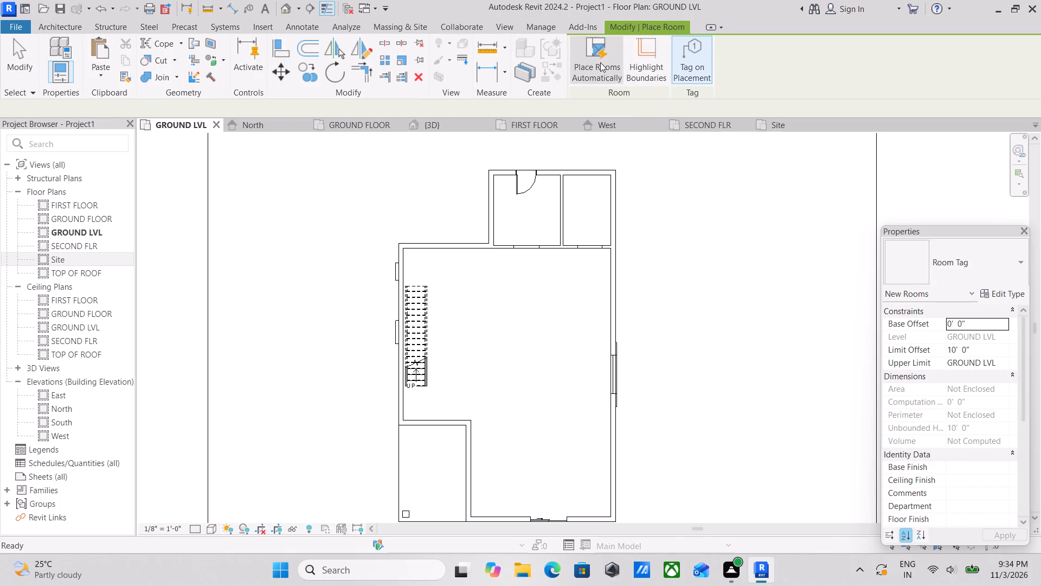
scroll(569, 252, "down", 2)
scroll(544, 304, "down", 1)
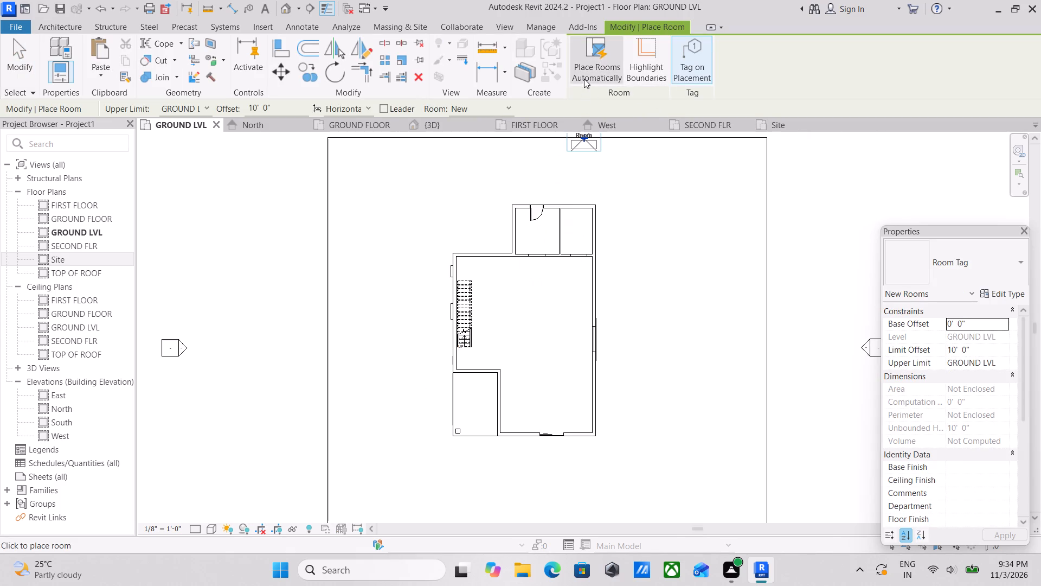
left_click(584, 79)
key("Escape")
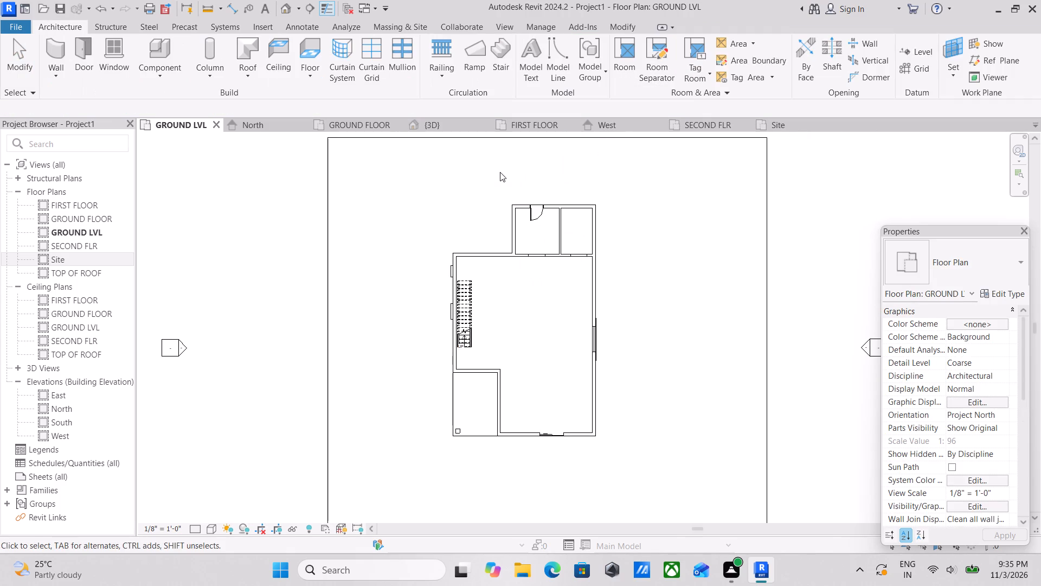
Place tagged rooms automatically in the GROUND FLOOR floor plan with the Room tool.
key("Escape")
left_click(369, 122)
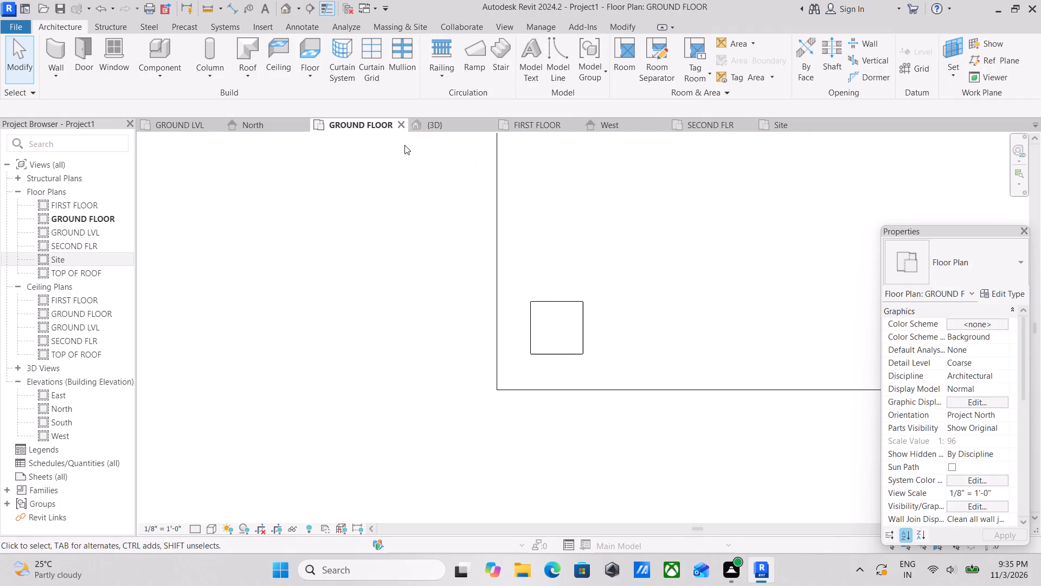
scroll(576, 296, "up", 1)
middle_click_drag(570, 285, 355, 425)
scroll(502, 349, "down", 12)
middle_click_drag(551, 323, 505, 486)
middle_click_drag(557, 303, 524, 445)
middle_click_drag(543, 322, 523, 388)
scroll(531, 298, "down", 1)
middle_click_drag(530, 302, 521, 402)
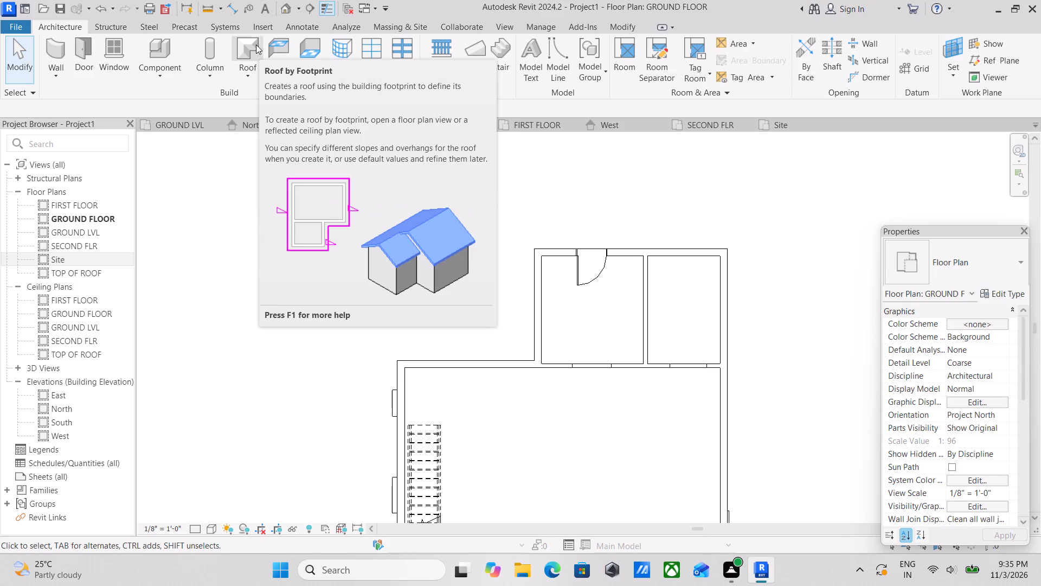
scroll(344, 128, "up", 2)
scroll(523, 227, "down", 2)
middle_click_drag(505, 212, 416, 160)
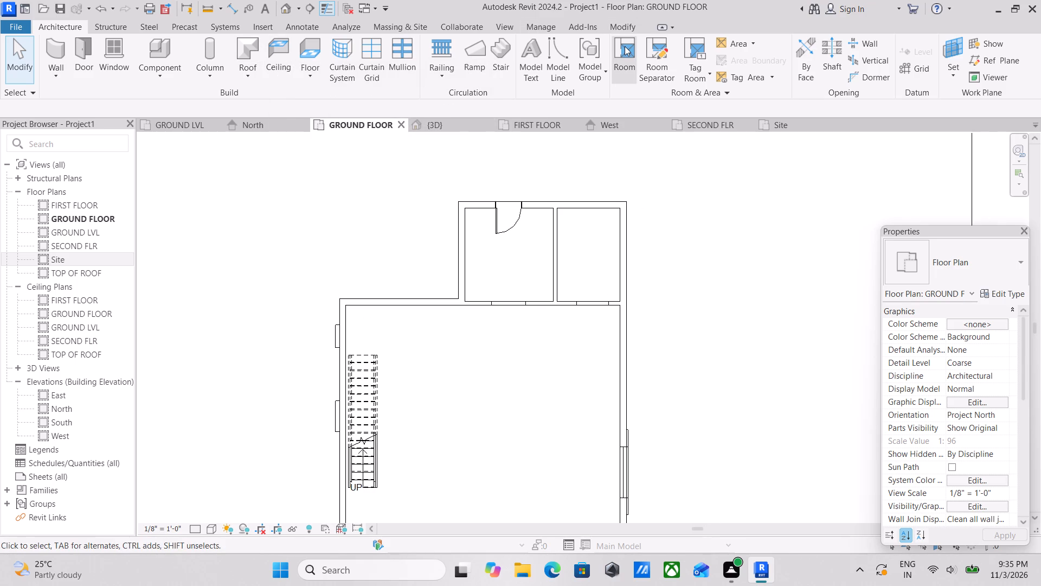
left_click(625, 46)
scroll(599, 155, "down", 2)
middle_click_drag(599, 117, 601, 98)
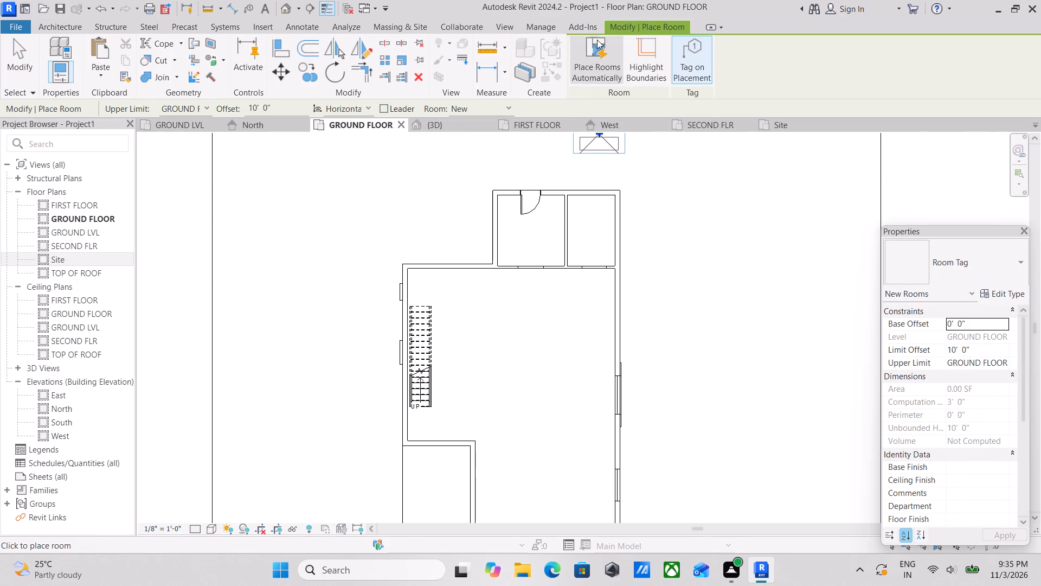
left_click(597, 40)
scroll(579, 160, "down", 2)
middle_click_drag(579, 153, 589, 77)
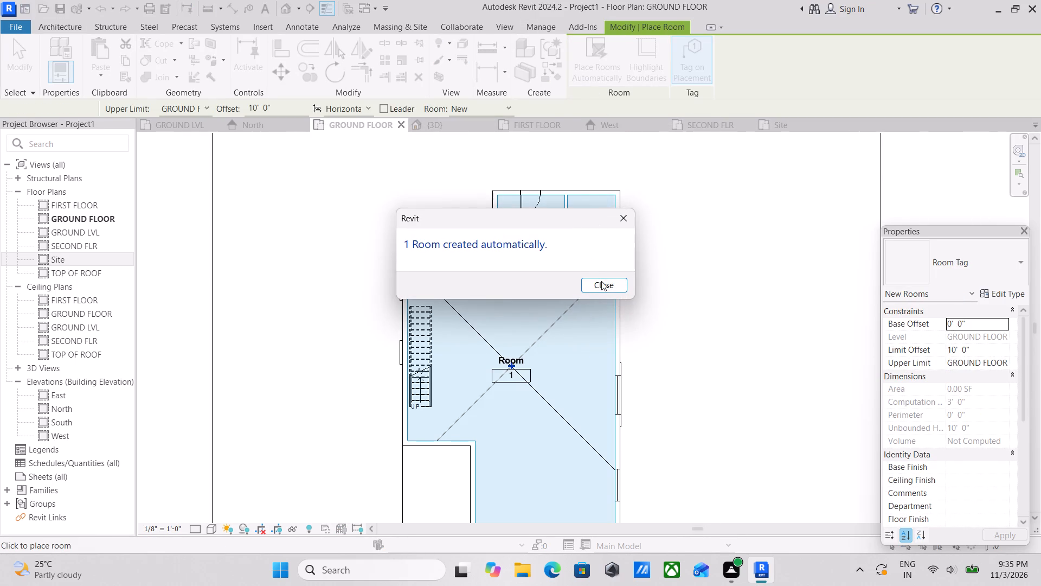
left_click(601, 283)
Rename the room in the main area of the GROUND FLOOR plan as ALL ROOMS.
scroll(587, 272, "up", 3)
scroll(532, 266, "up", 4)
scroll(530, 201, "down", 3)
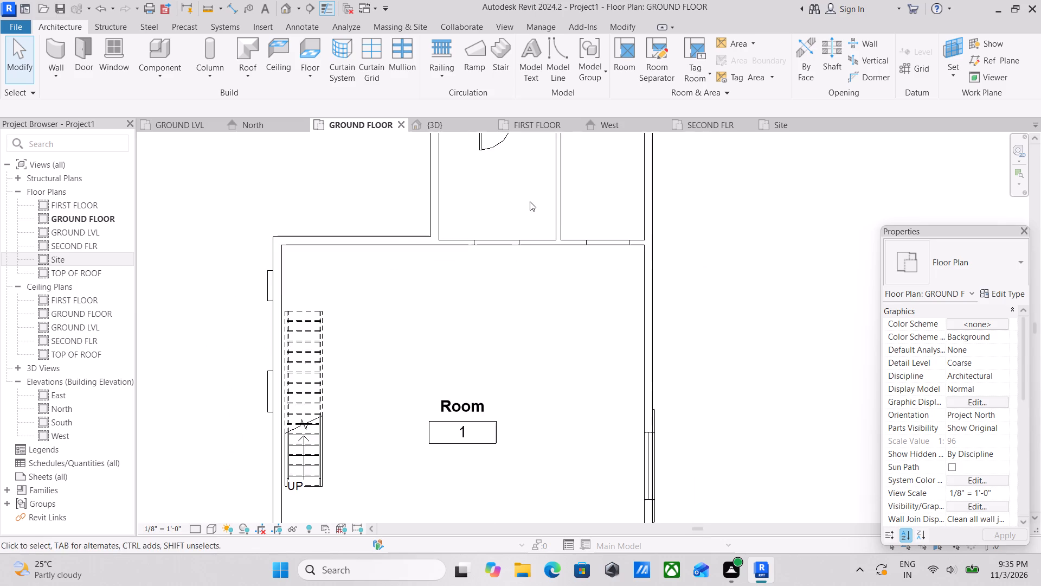
middle_click_drag(530, 201, 530, 212)
scroll(530, 176, "down", 2)
middle_click_drag(530, 176, 539, 230)
scroll(530, 226, "down", 4)
middle_click_drag(530, 226, 555, 116)
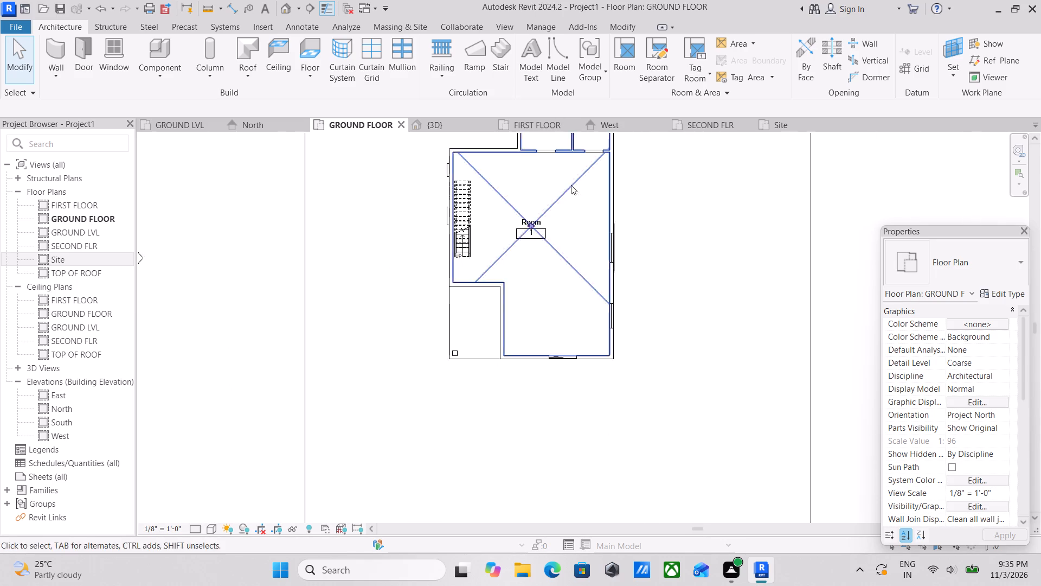
scroll(550, 233, "down", 1)
middle_click(548, 232)
scroll(548, 232, "up", 10)
scroll(497, 171, "up", 4)
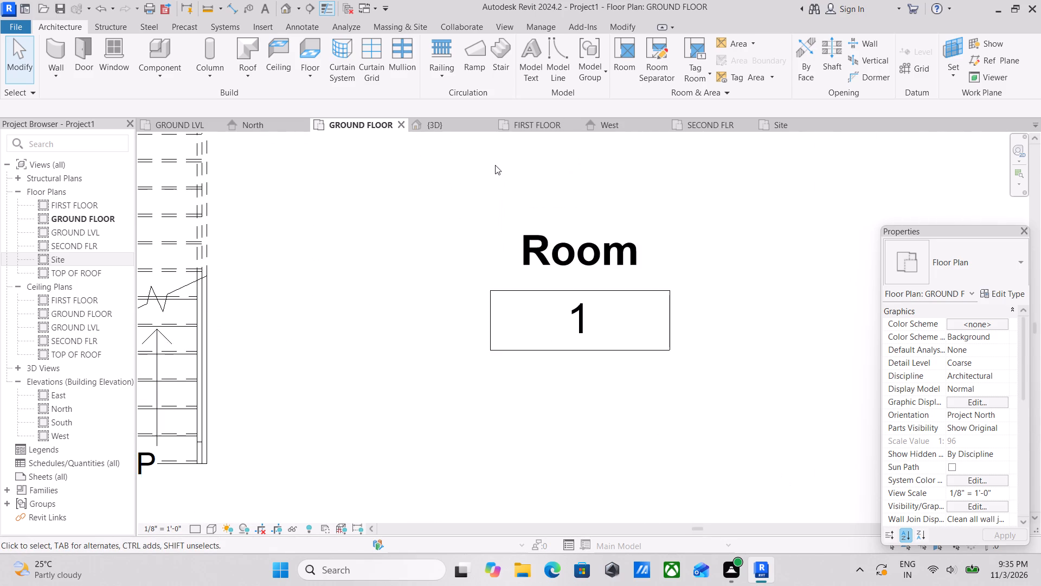
scroll(509, 183, "down", 8)
middle_click_drag(513, 208, 537, 289)
double_click(564, 289)
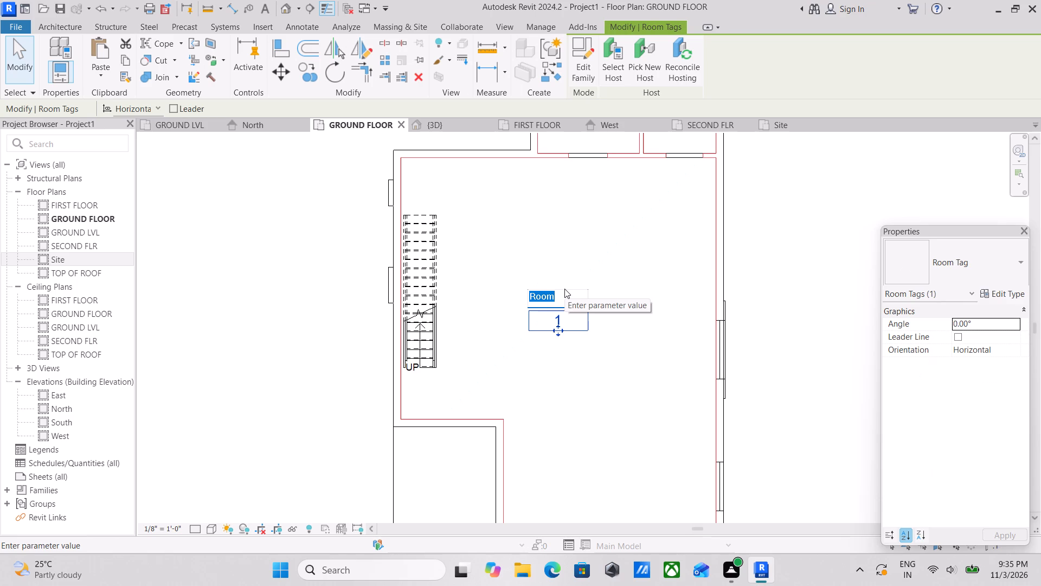
type("all")
key("space")
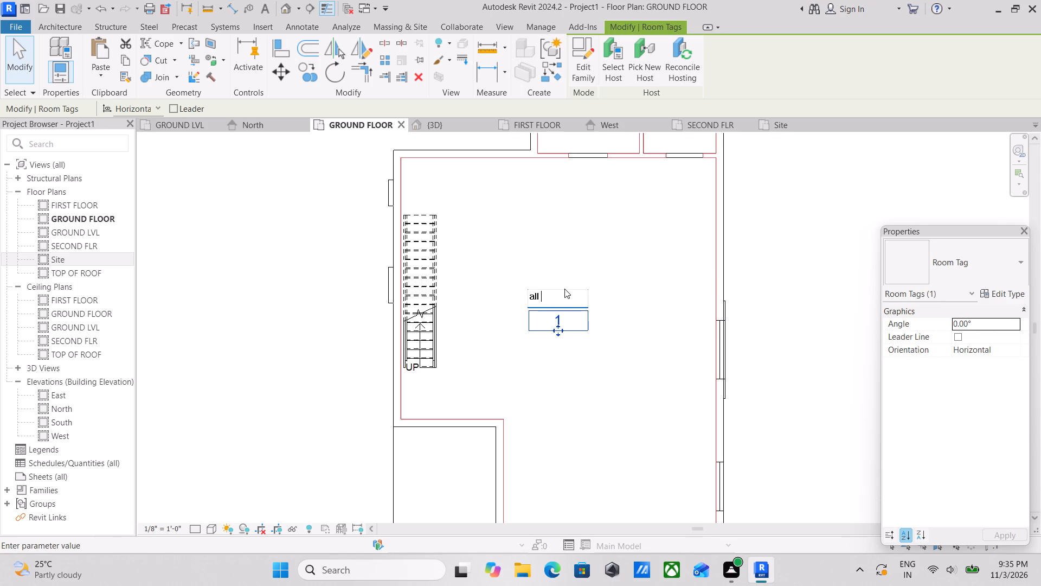
key("BackSpace")
key("BackSpace")
key("BackSpace")
key("BackSpace")
type("ALL")
key("space")
type("ROOMD")
key("BackSpace")
key("s")
key("Return")
key("Escape")
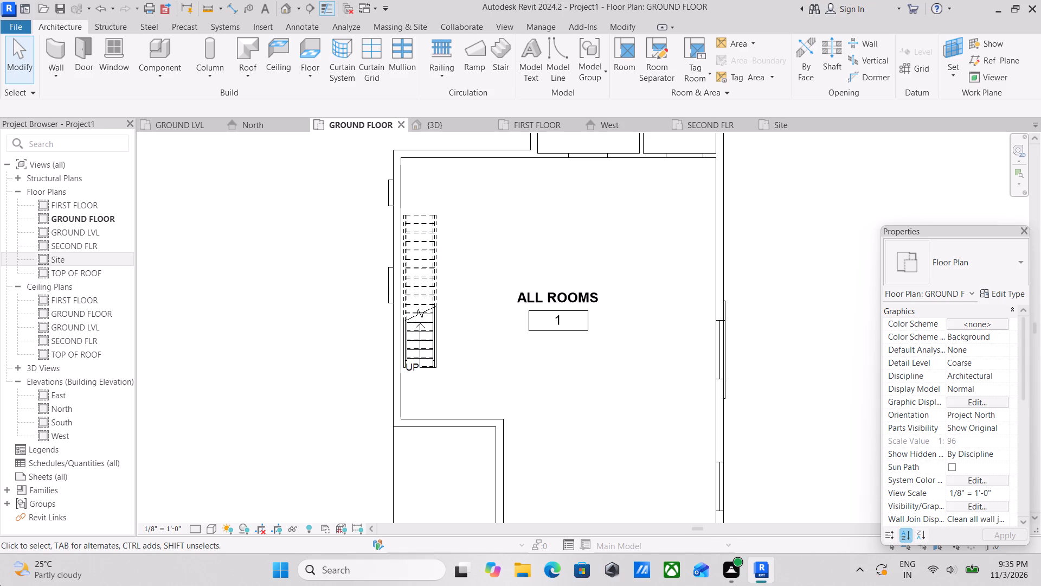
Examine the GROUND FLOOR plan, including the renamed room tag, the house layout and the surrounding site boundary.
scroll(183, 340, "down", 2)
scroll(263, 340, "down", 1)
middle_click_drag(266, 344, 274, 374)
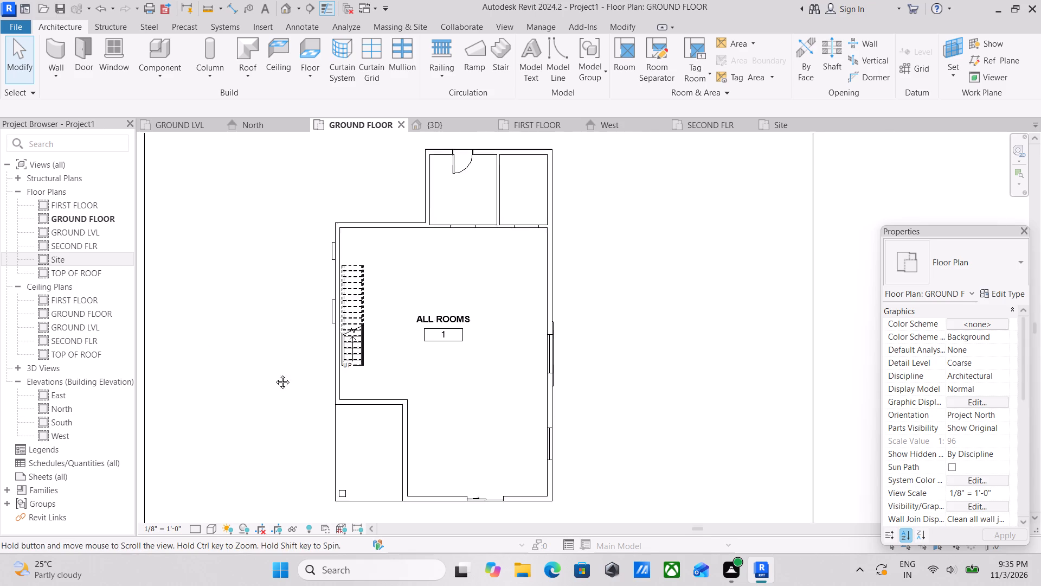
middle_click_drag(274, 374, 277, 406)
scroll(324, 343, "down", 1)
middle_click_drag(324, 343, 336, 439)
scroll(368, 394, "down", 2)
middle_click_drag(368, 394, 364, 460)
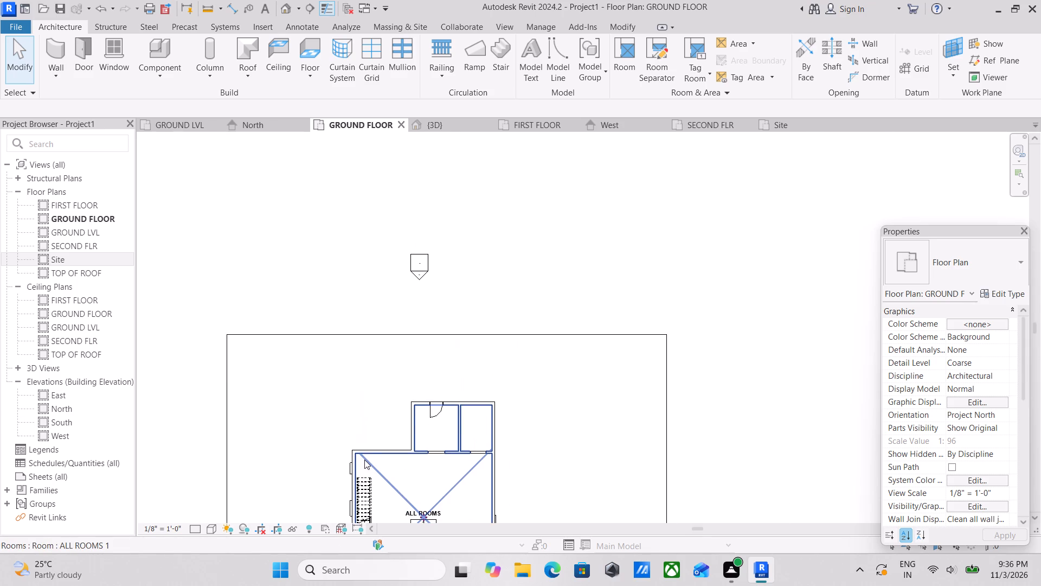
scroll(374, 442, "down", 2)
scroll(380, 445, "up", 2)
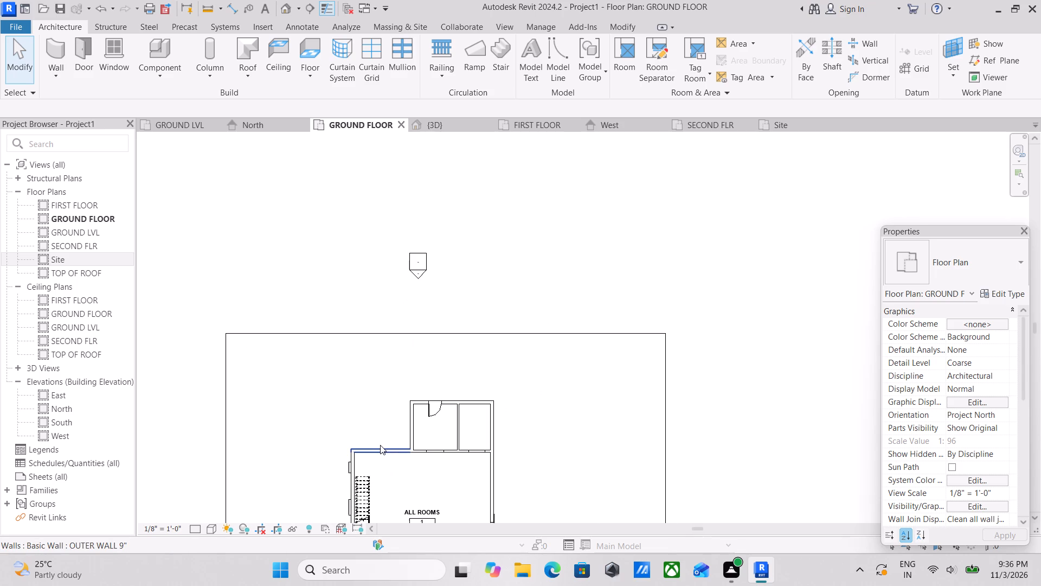
scroll(380, 445, "up", 2)
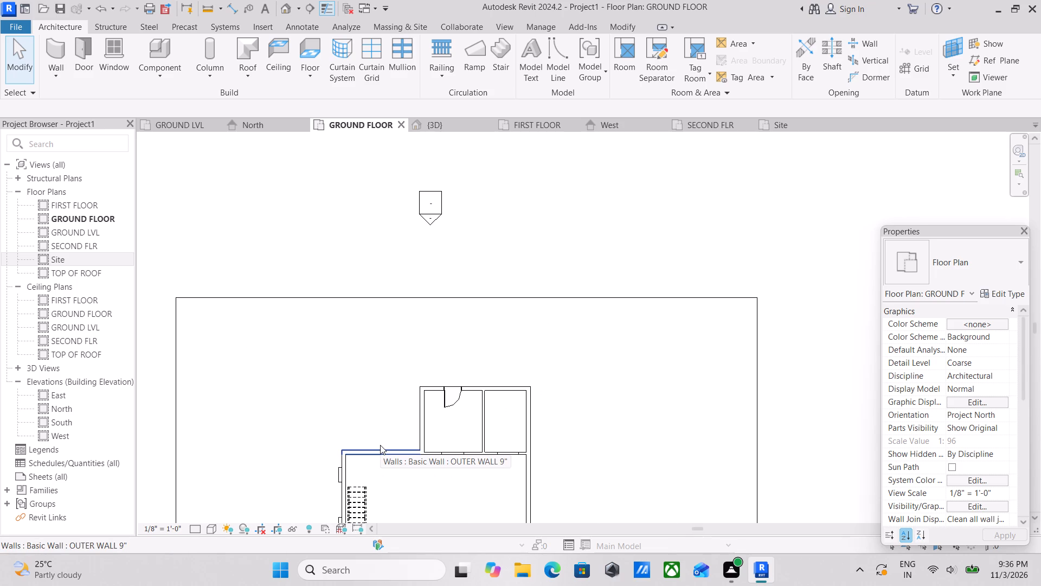
scroll(380, 445, "down", 2)
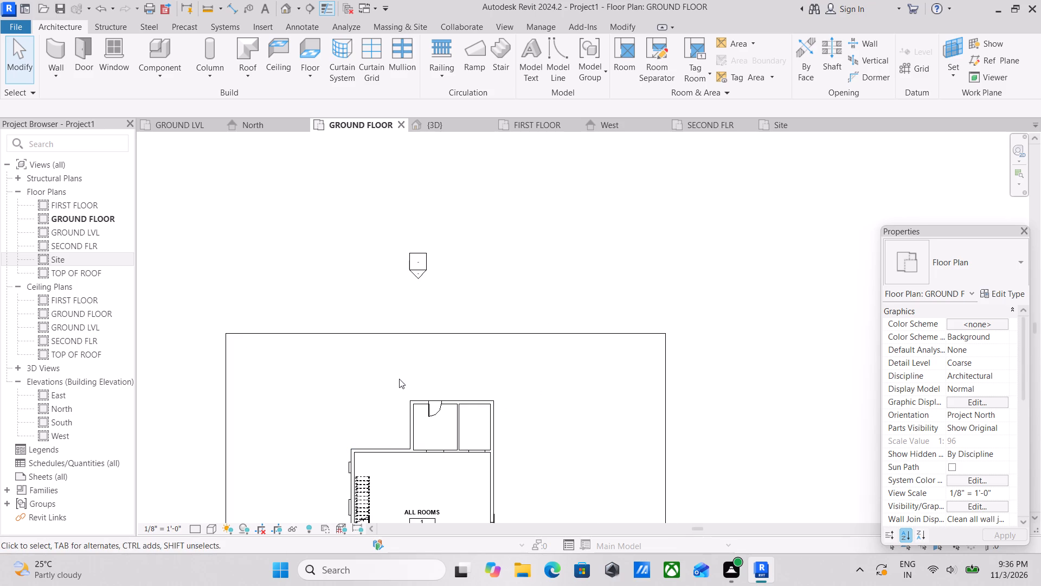
scroll(401, 379, "up", 3)
scroll(404, 380, "down", 3)
middle_click_drag(404, 380, 404, 406)
scroll(411, 394, "up", 1)
scroll(453, 443, "up", 3)
middle_click_drag(449, 436, 472, 348)
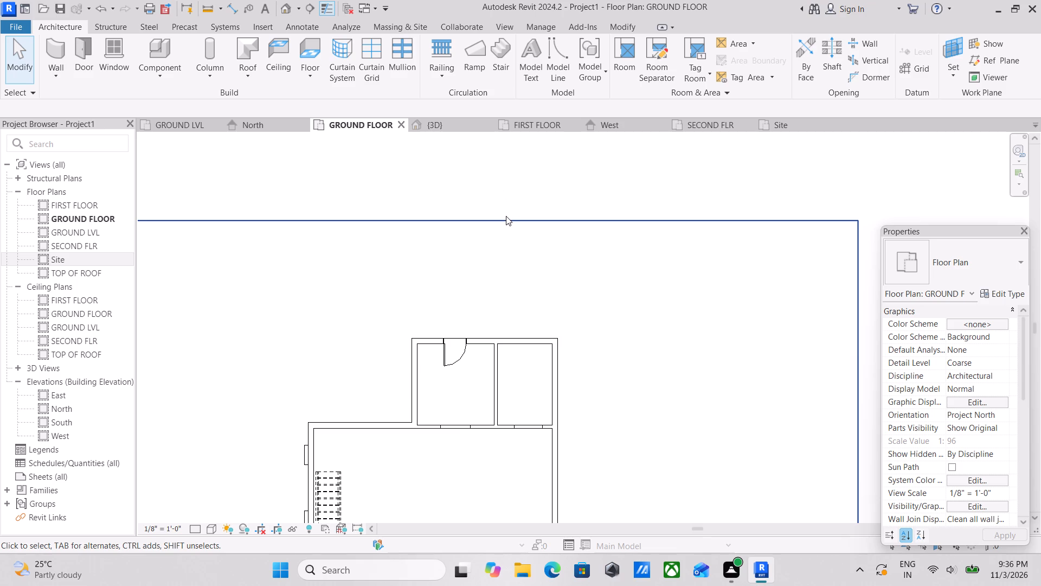
scroll(505, 216, "down", 5)
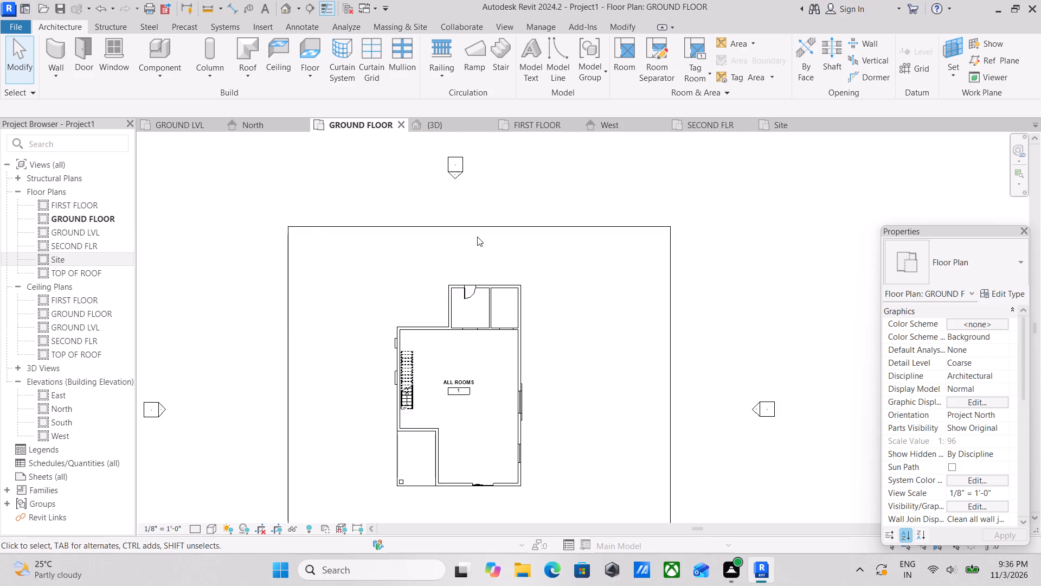
scroll(477, 237, "down", 5)
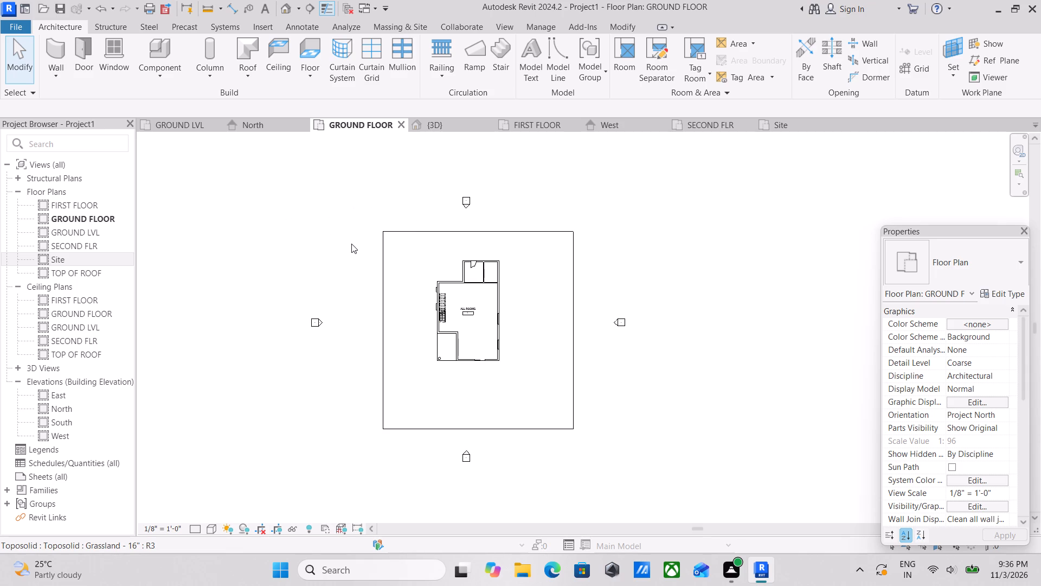
scroll(365, 234, "up", 1)
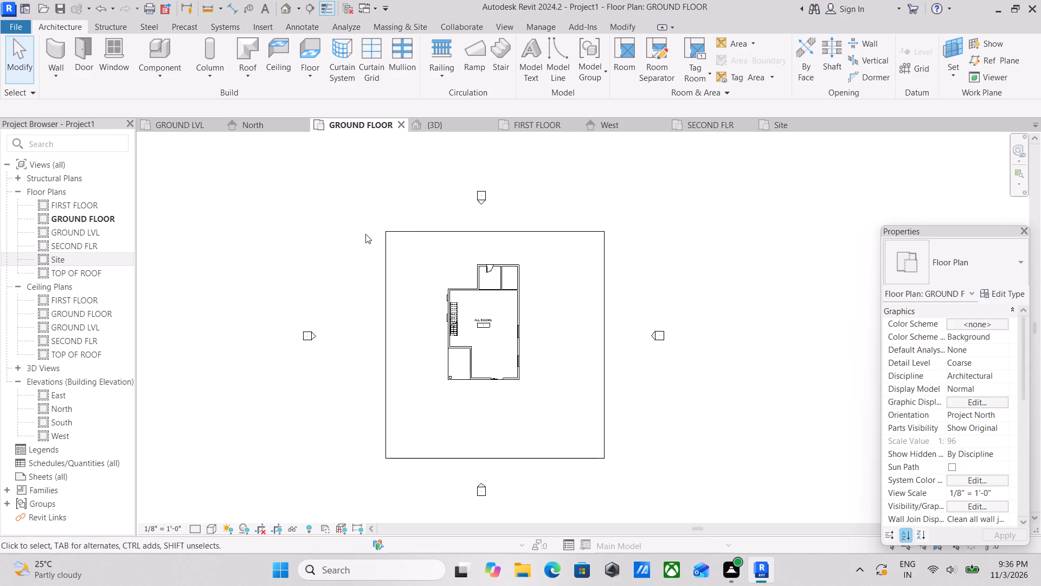
scroll(441, 151, "down", 1)
Open the FIRST FLOOR plan and examine its room layout and the outer wall along the balcony.
left_click(529, 130)
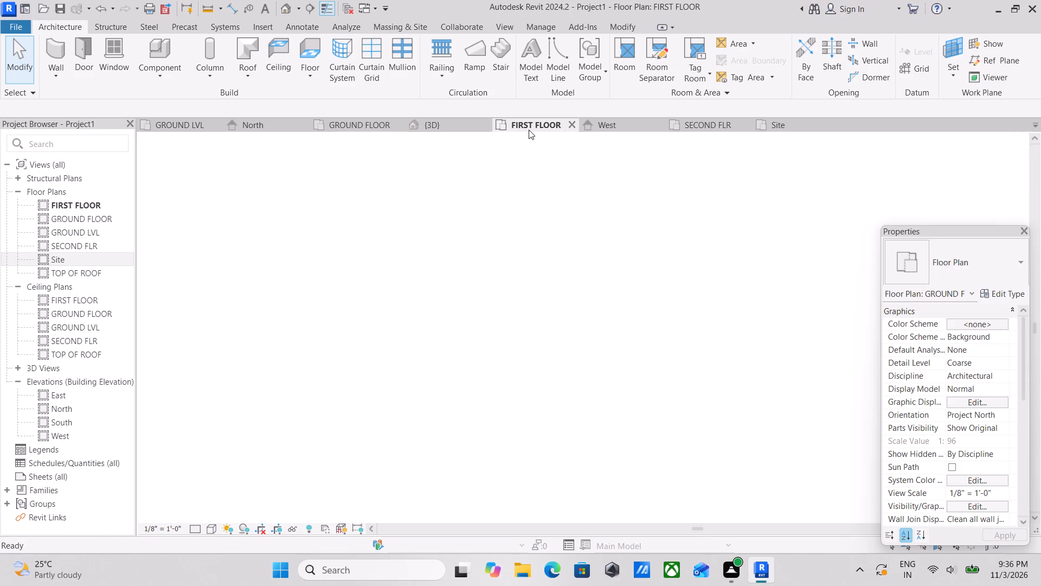
scroll(520, 315, "down", 5)
middle_click_drag(513, 319, 516, 202)
scroll(490, 372, "up", 2)
scroll(417, 382, "up", 2)
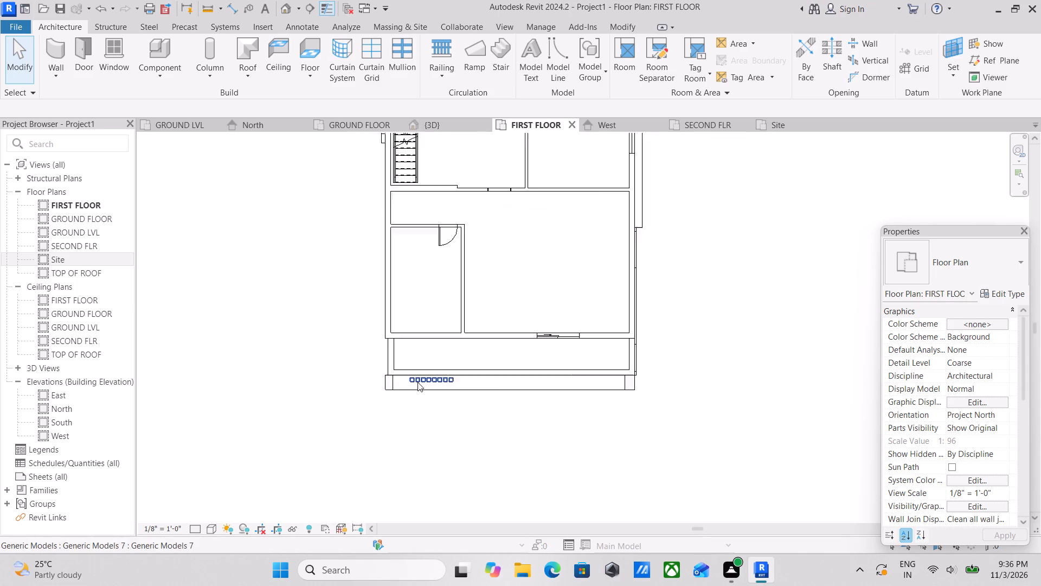
scroll(417, 382, "up", 1)
left_click(498, 366)
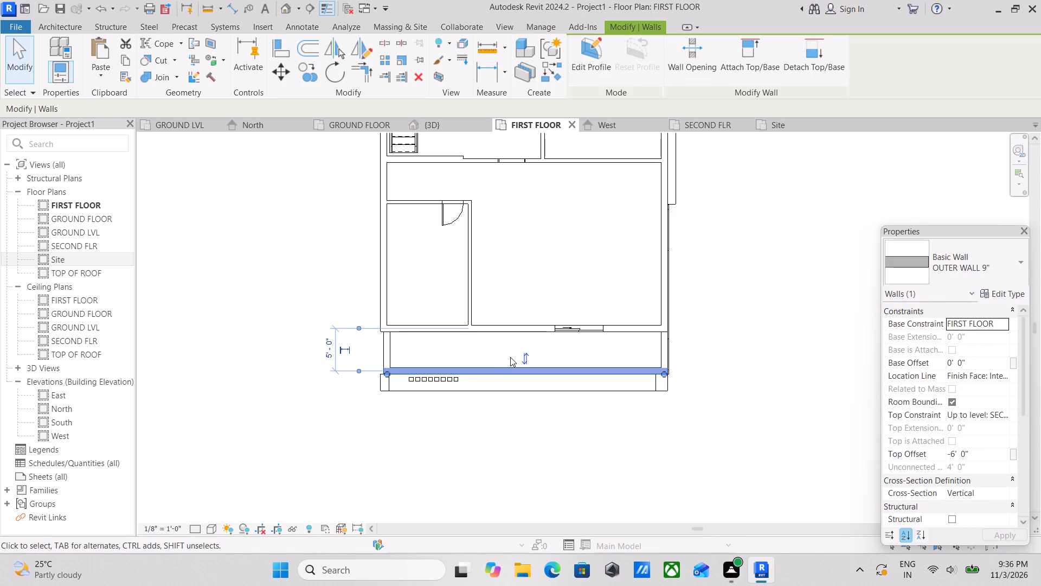
scroll(512, 355, "down", 4)
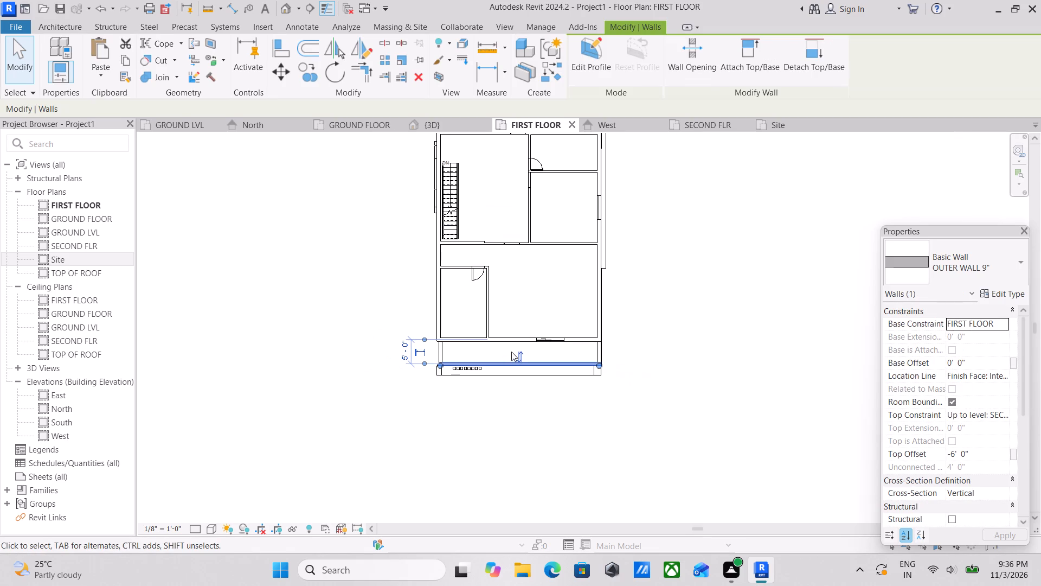
scroll(520, 334, "down", 5)
middle_click_drag(506, 307, 499, 411)
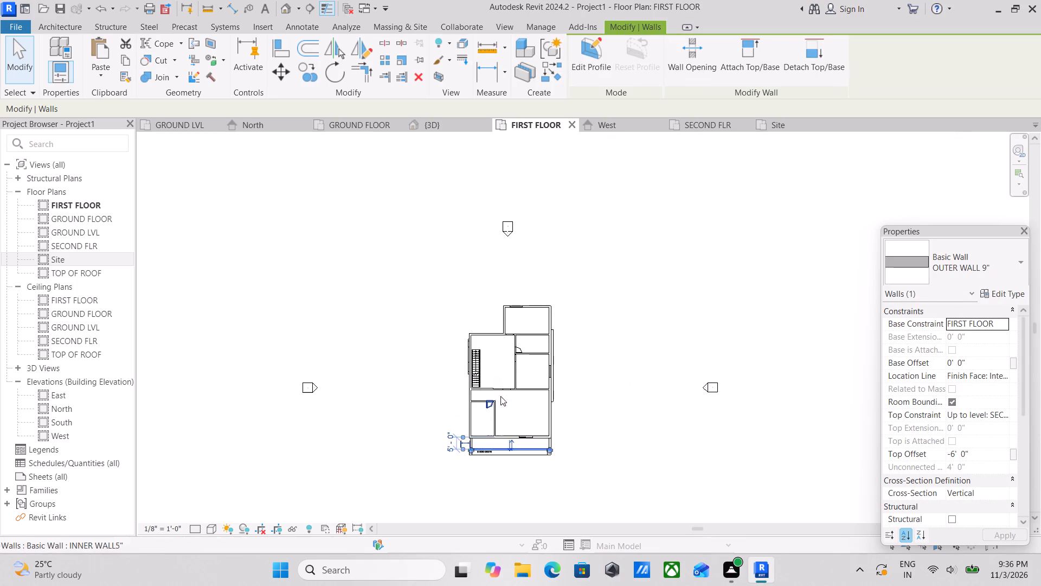
middle_click_drag(513, 324, 524, 392)
middle_click_drag(529, 337, 553, 260)
scroll(555, 304, "up", 1)
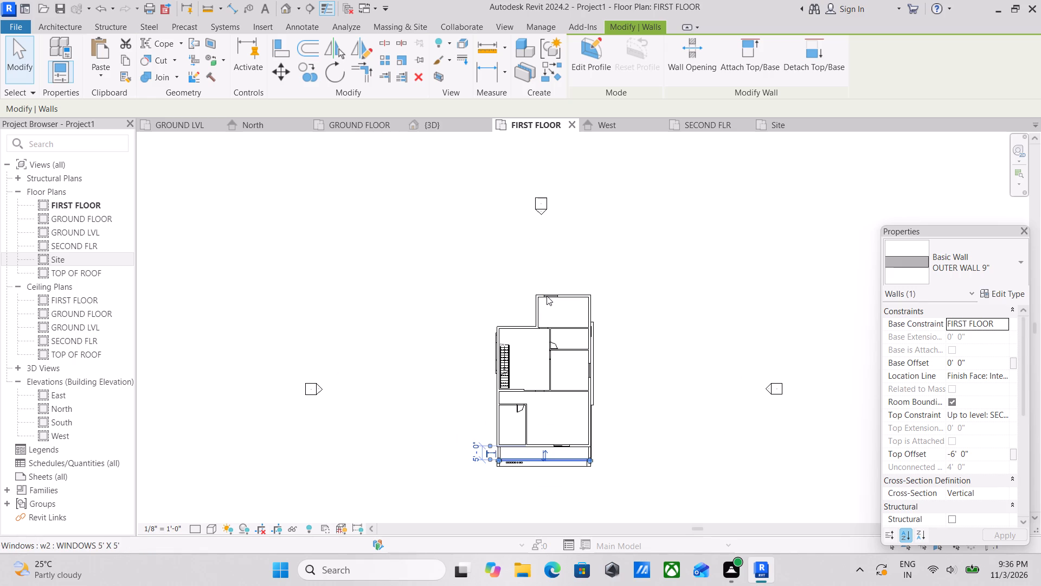
key("Escape")
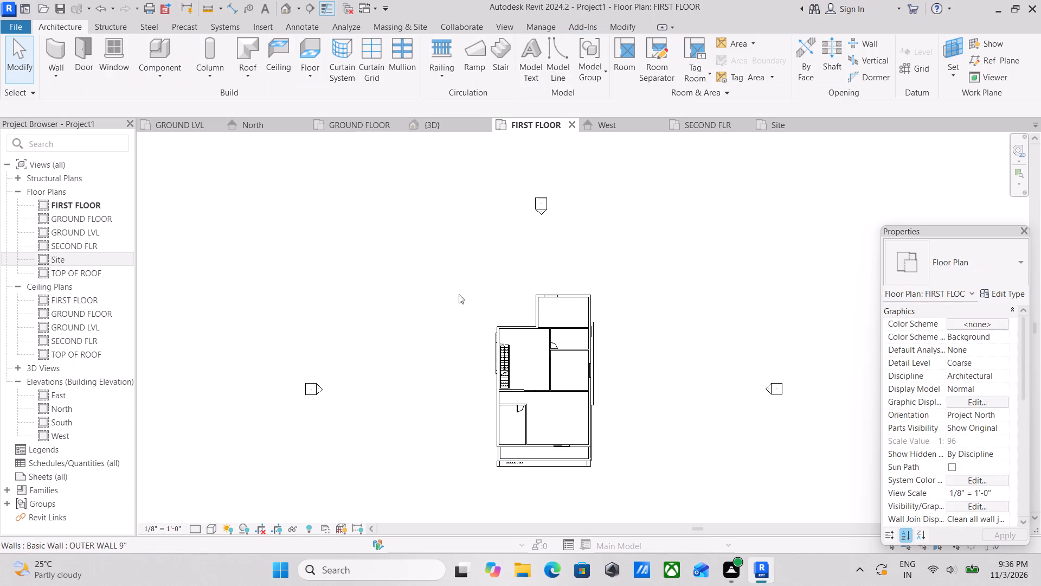
scroll(584, 148, "down", 3)
scroll(583, 293, "up", 3)
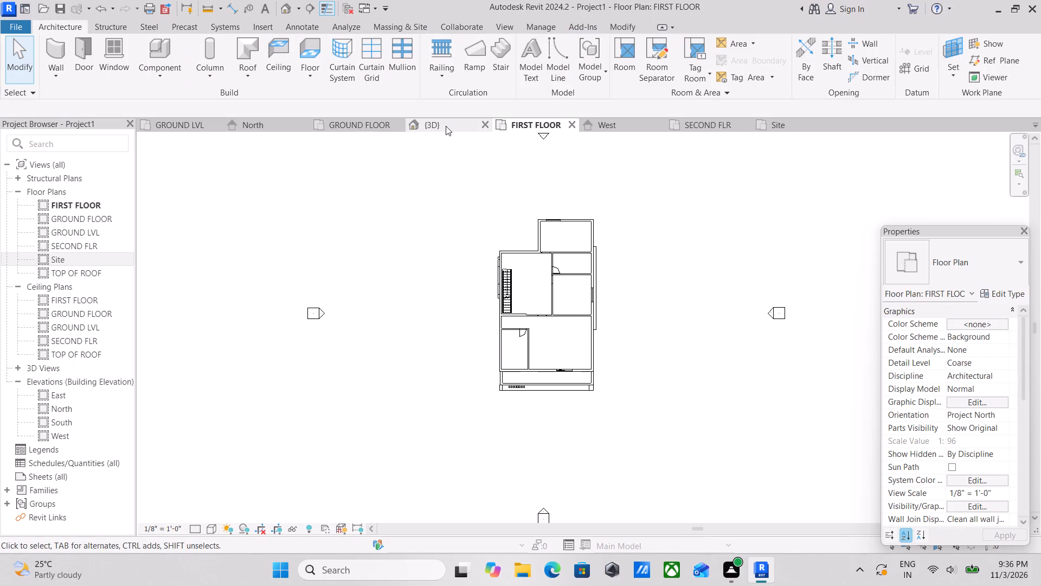
Check the GROUND LVL floor plan briefly and open the Site floor plan.
left_click(165, 121)
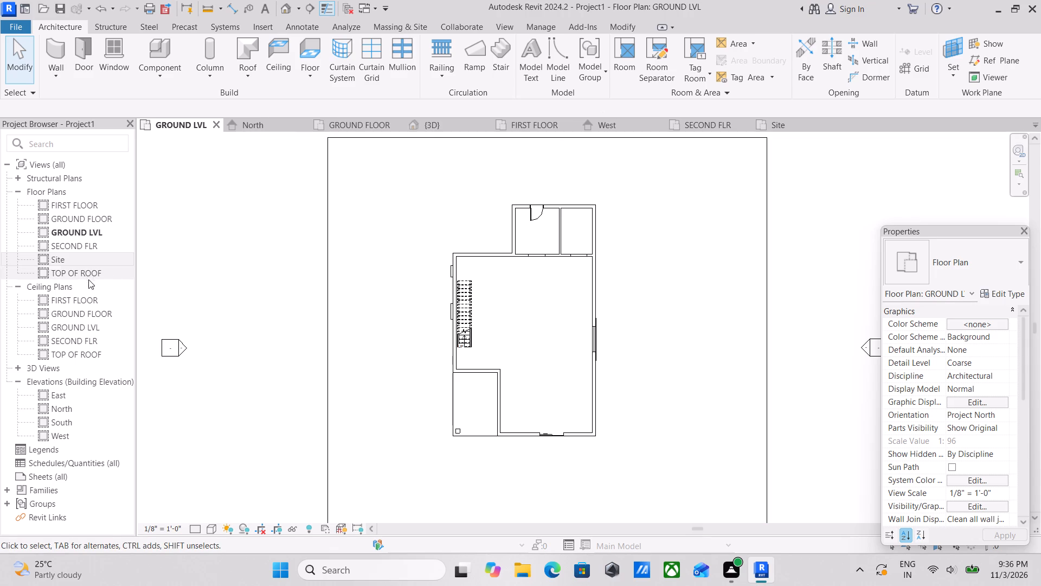
left_click(56, 262)
double_click(56, 262)
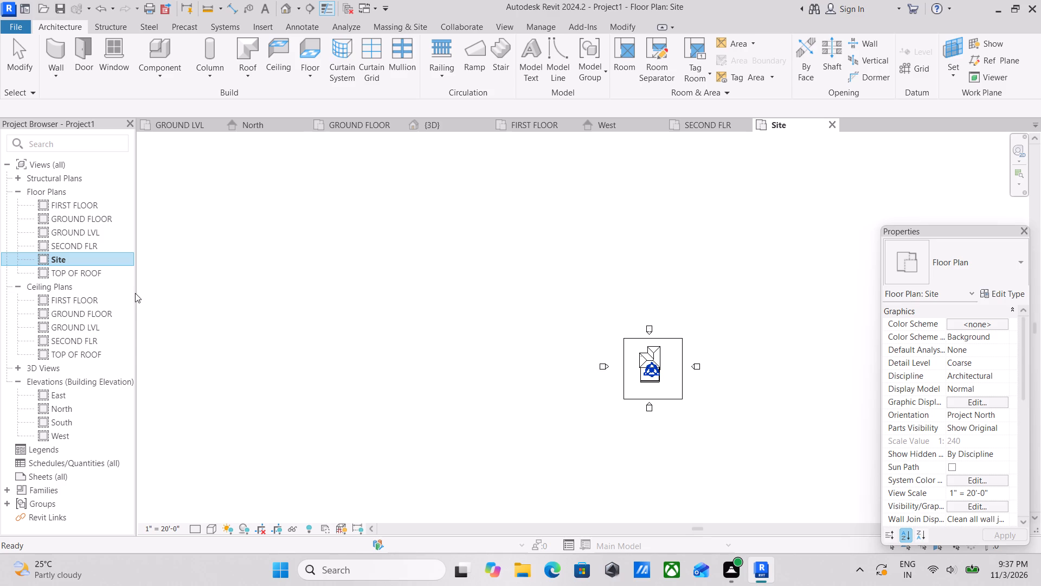
Examine the house roof layout and the surrounding site boundary in the Site floor plan.
scroll(307, 259, "down", 2)
scroll(490, 336, "up", 4)
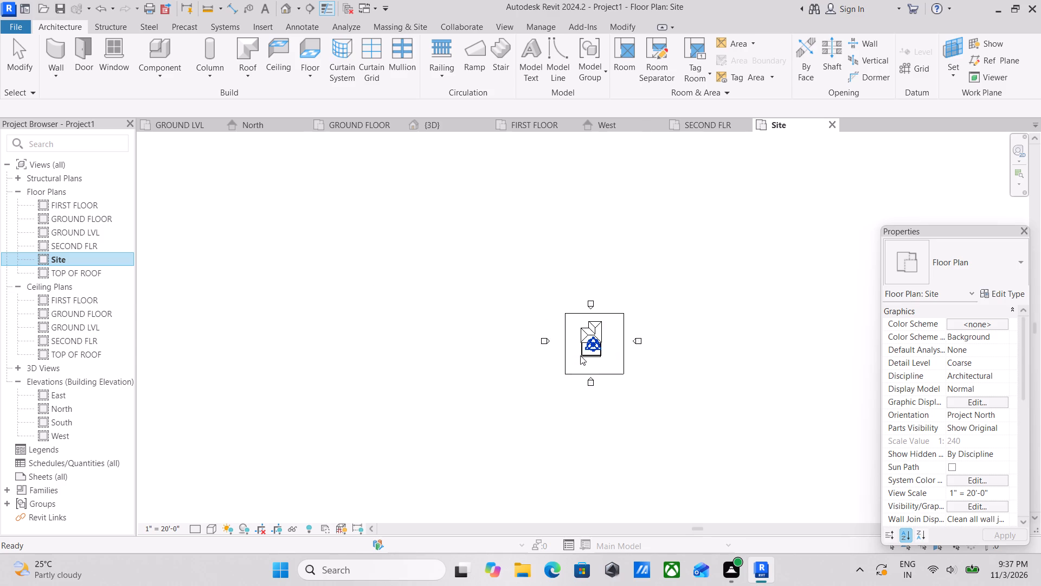
scroll(580, 355, "up", 8)
middle_click_drag(548, 303, 526, 354)
scroll(498, 298, "up", 3)
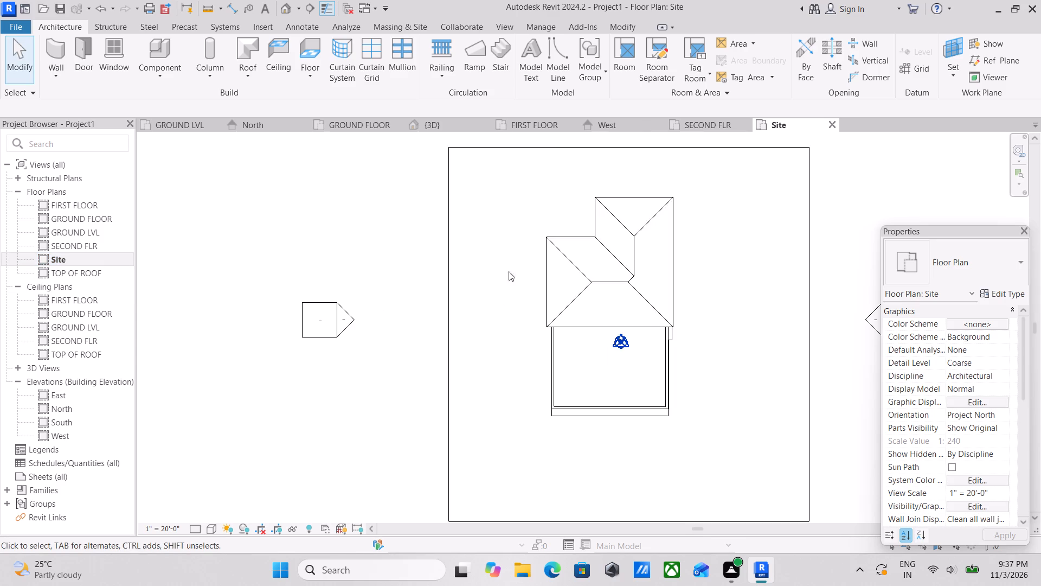
middle_click_drag(509, 271, 294, 321)
In the GROUND LVL floor plan, start the Wall command and choose the INNER WALL5" basic wall type.
left_click(170, 124)
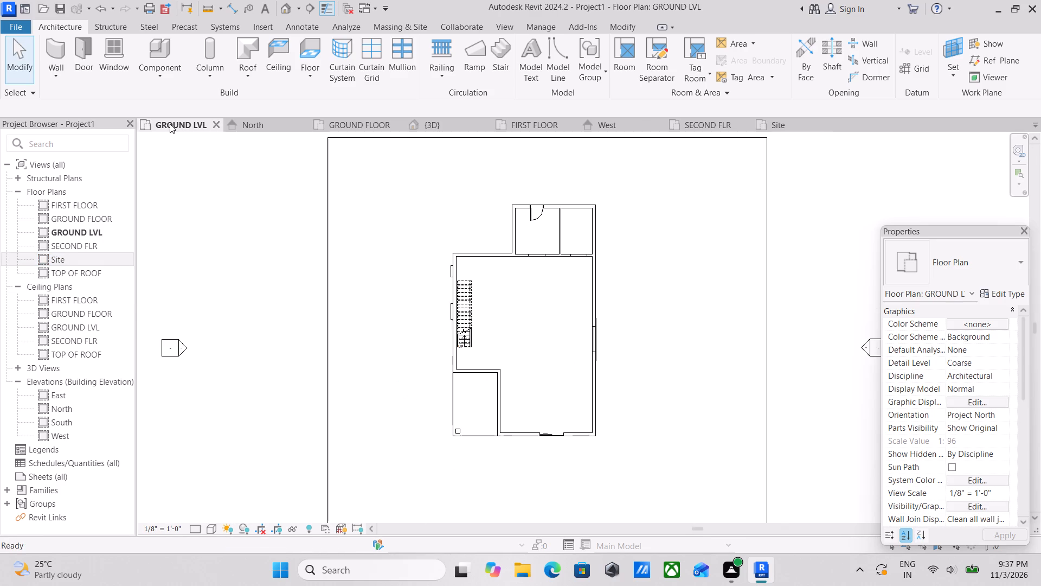
scroll(415, 339, "up", 1)
middle_click_drag(415, 339, 385, 375)
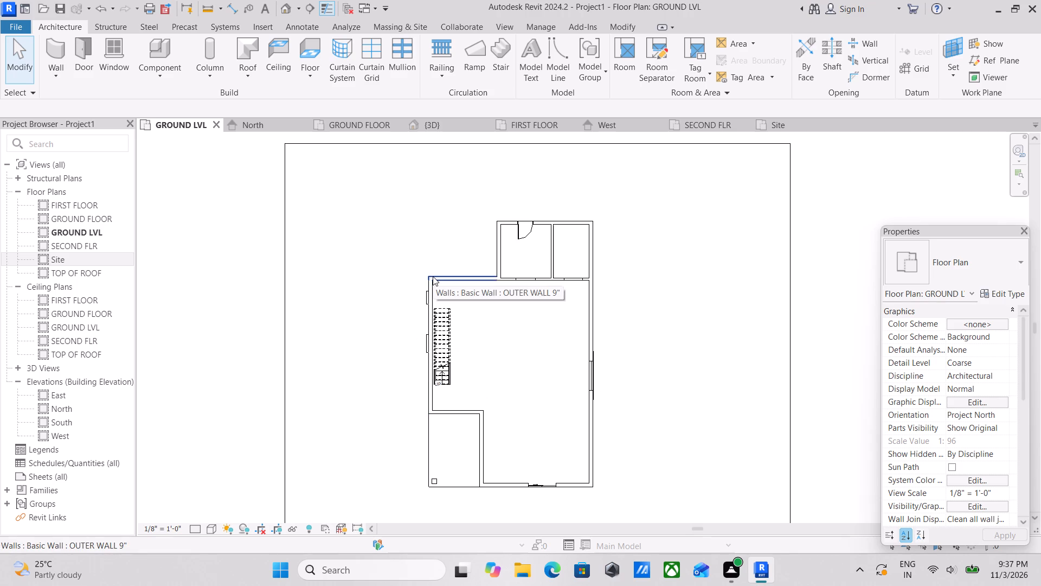
type("WA")
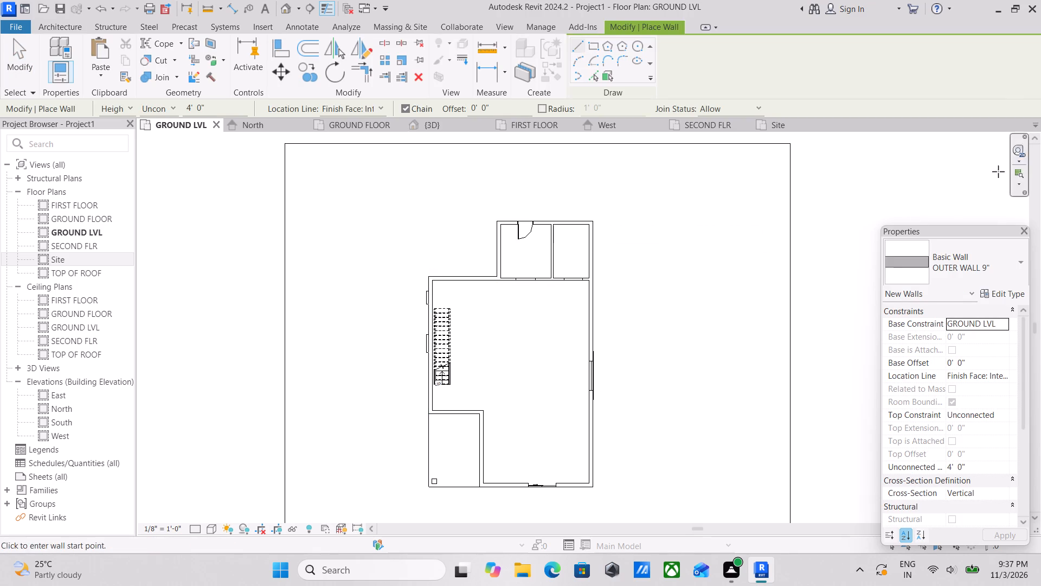
left_click(1010, 264)
scroll(924, 361, "up", 1)
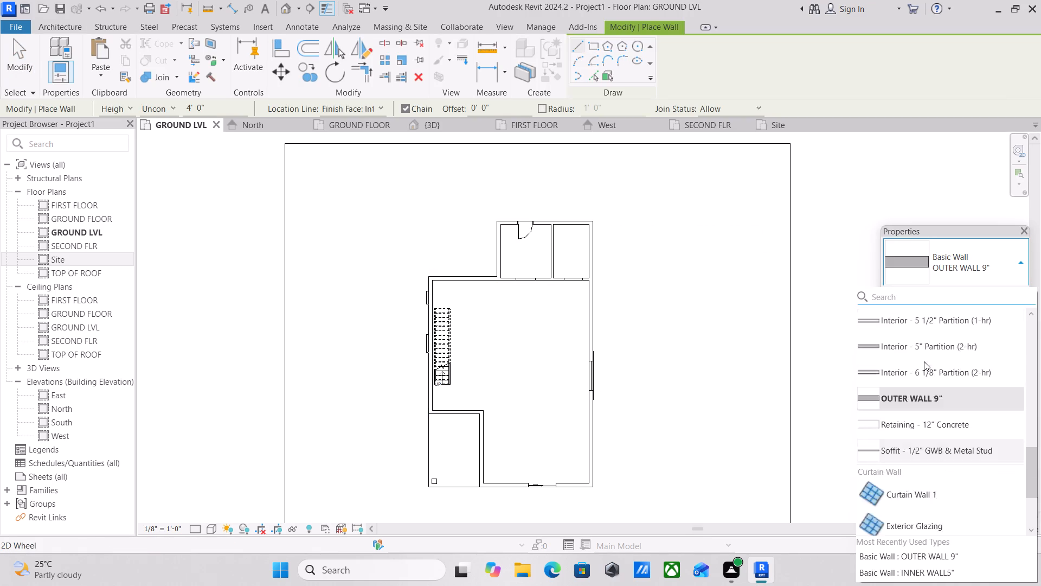
scroll(924, 361, "up", 2)
scroll(946, 440, "down", 1)
scroll(944, 438, "up", 1)
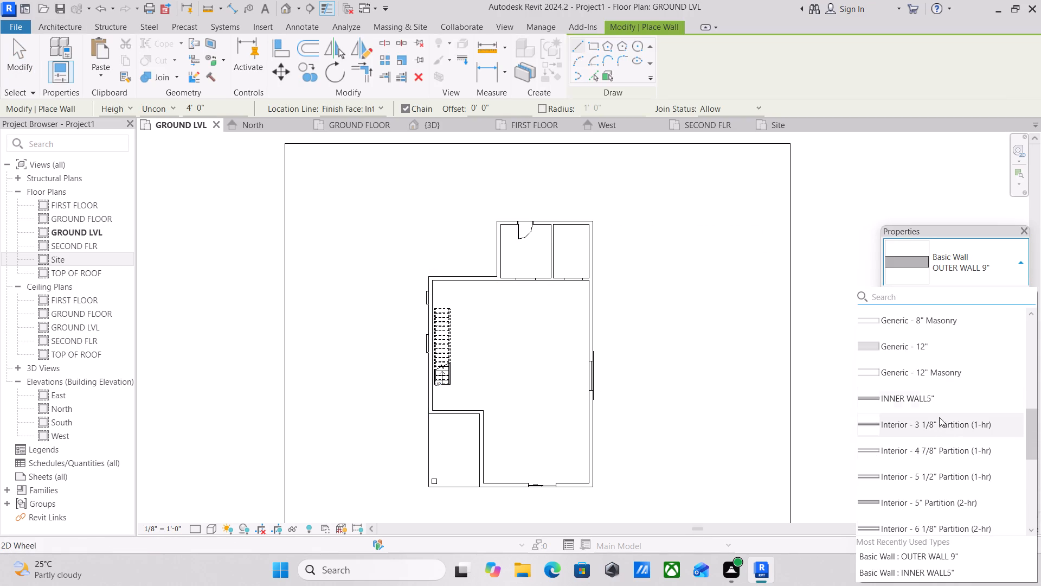
scroll(912, 374, "up", 2)
scroll(929, 366, "down", 4)
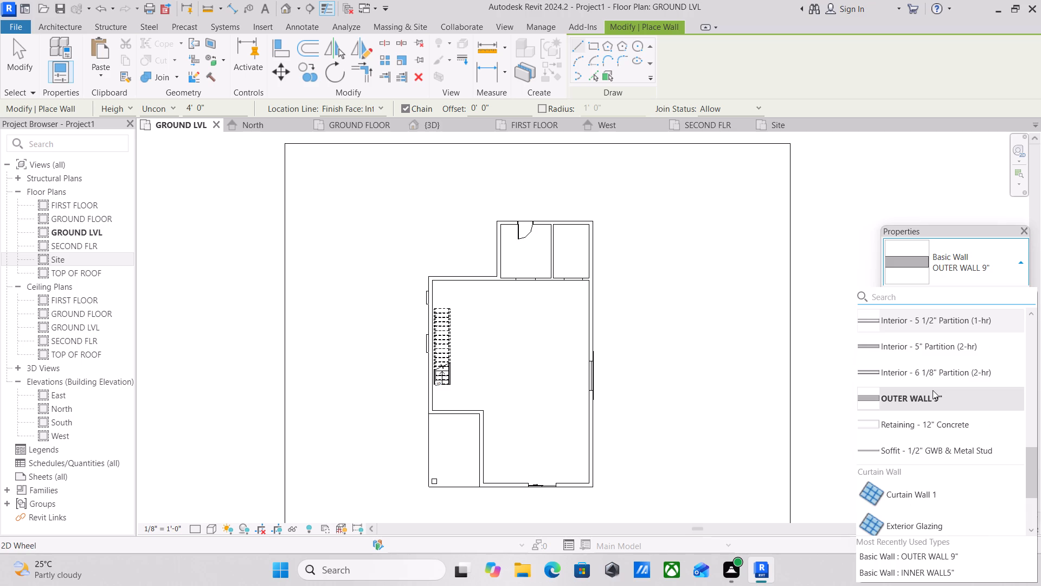
scroll(933, 389, "down", 5)
scroll(927, 406, "up", 2)
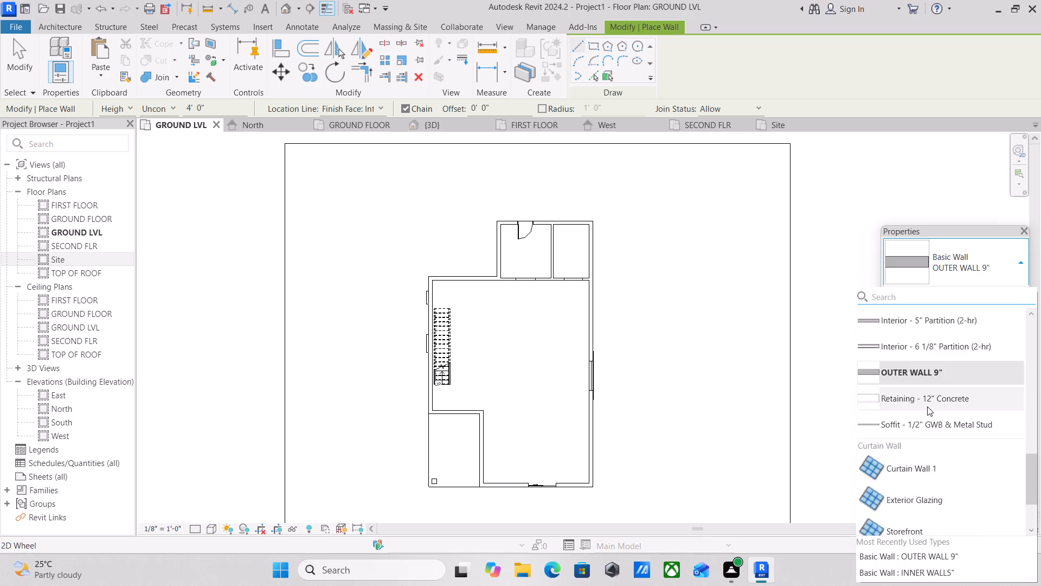
scroll(927, 406, "up", 4)
scroll(927, 406, "down", 1)
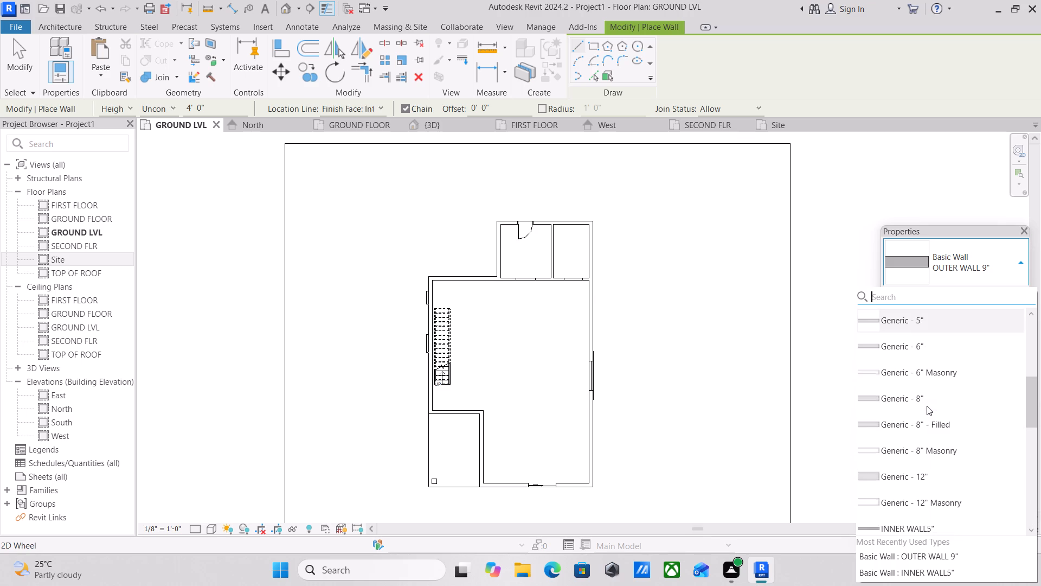
scroll(927, 406, "down", 1)
scroll(924, 415, "up", 3)
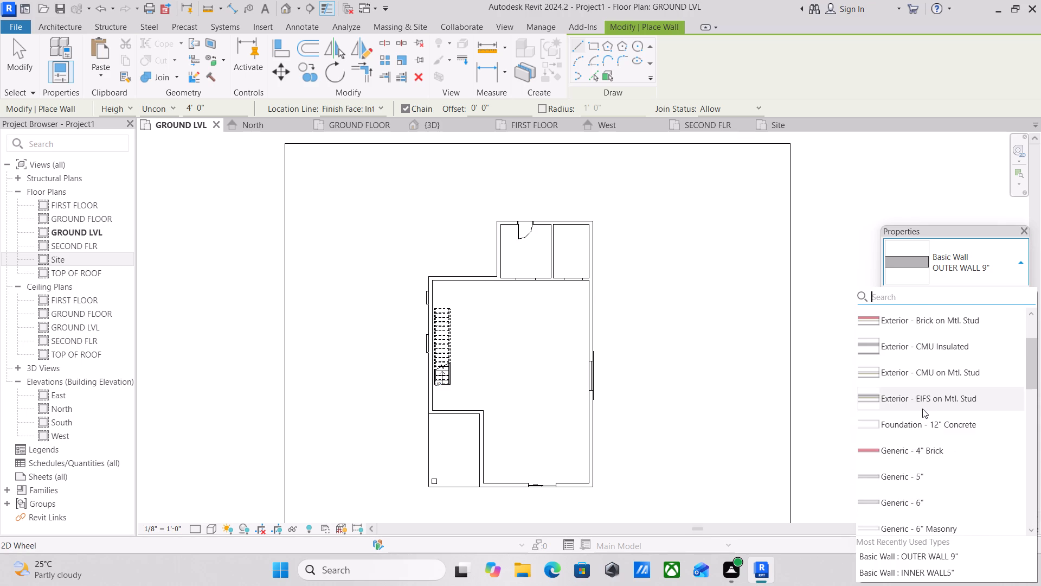
scroll(922, 409, "down", 3)
scroll(922, 407, "up", 2)
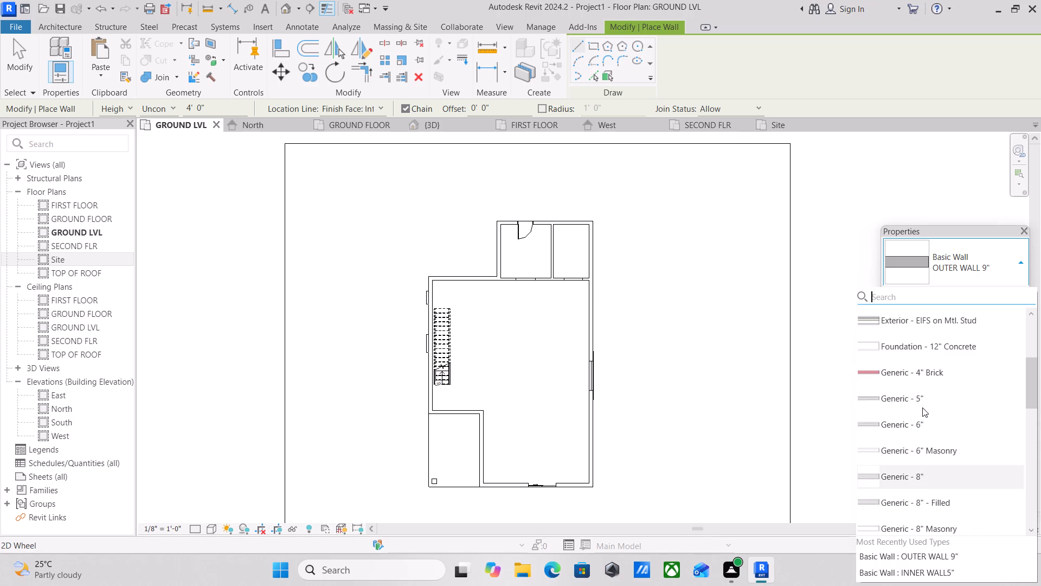
scroll(922, 407, "up", 3)
scroll(921, 403, "down", 6)
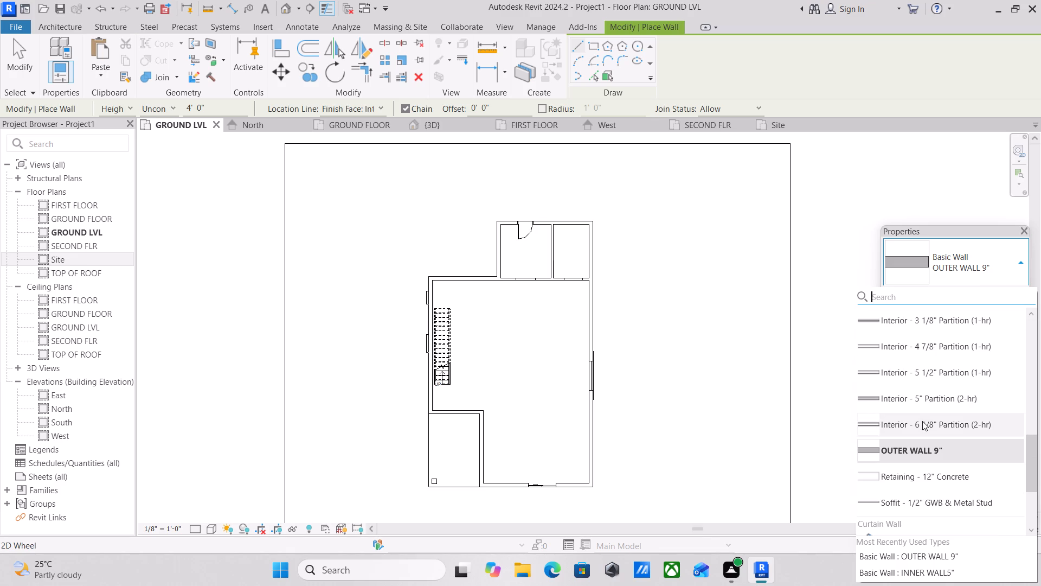
scroll(929, 430, "down", 3)
scroll(929, 430, "up", 5)
scroll(926, 421, "down", 1)
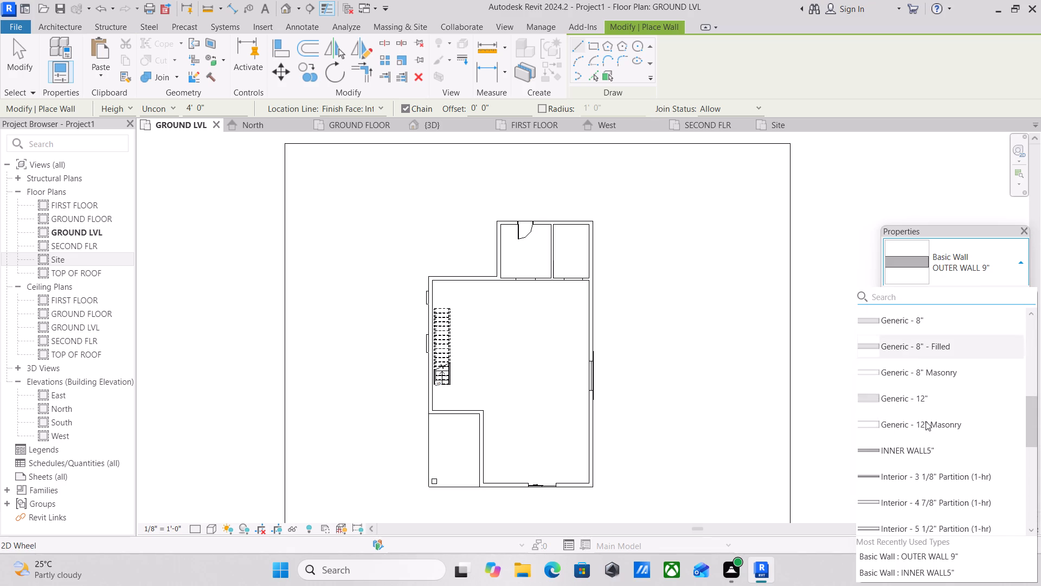
scroll(926, 421, "down", 1)
scroll(922, 405, "up", 1)
scroll(927, 408, "down", 2)
scroll(927, 412, "up", 2)
scroll(930, 427, "down", 1)
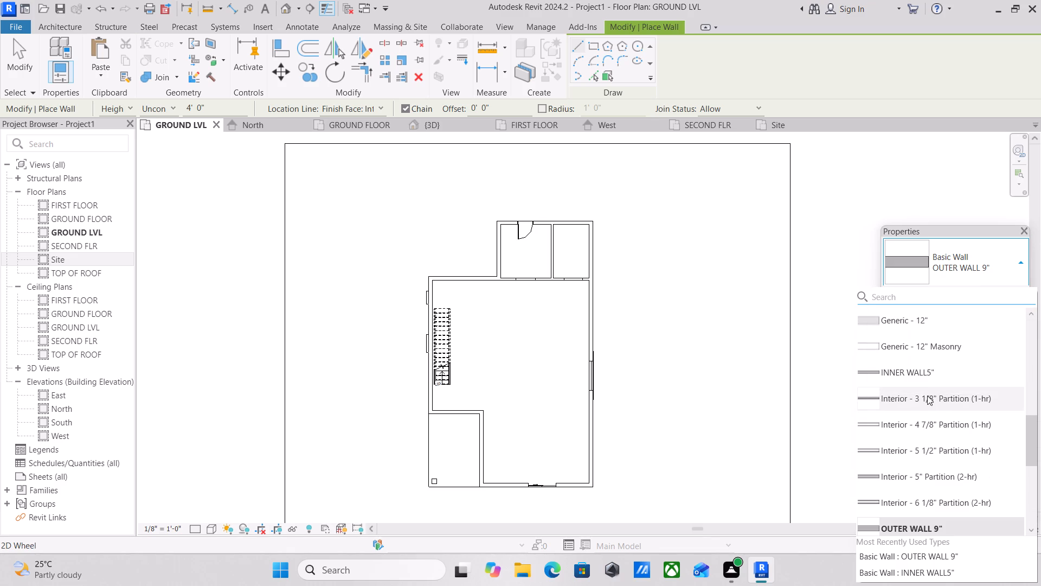
left_click(922, 370)
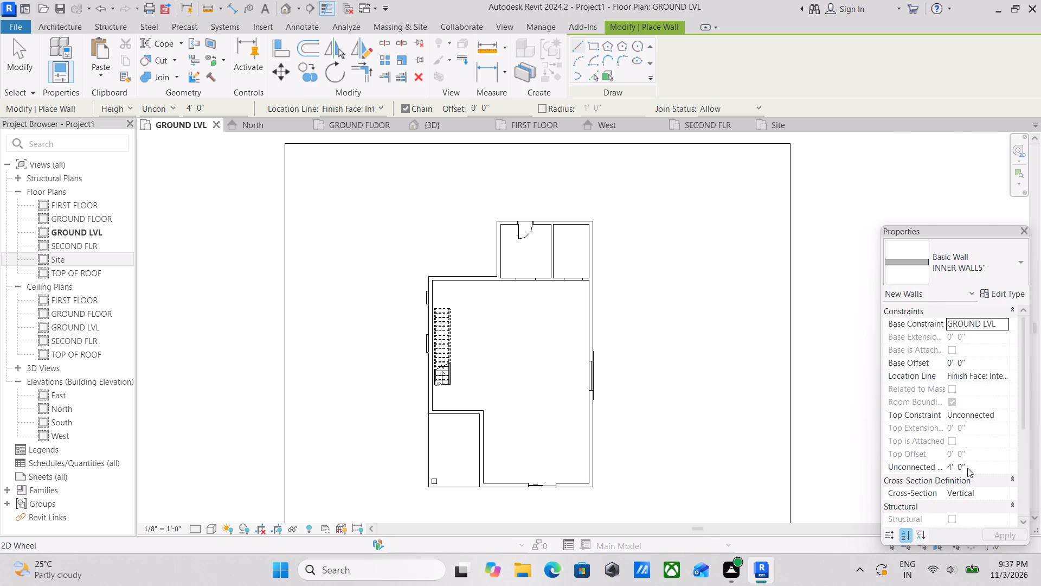
Draw a chained compound wall about 43' along the house's north side, 65' down the east side and 10' 8" along the south front.
scroll(388, 323, "up", 3)
middle_click_drag(403, 326, 447, 482)
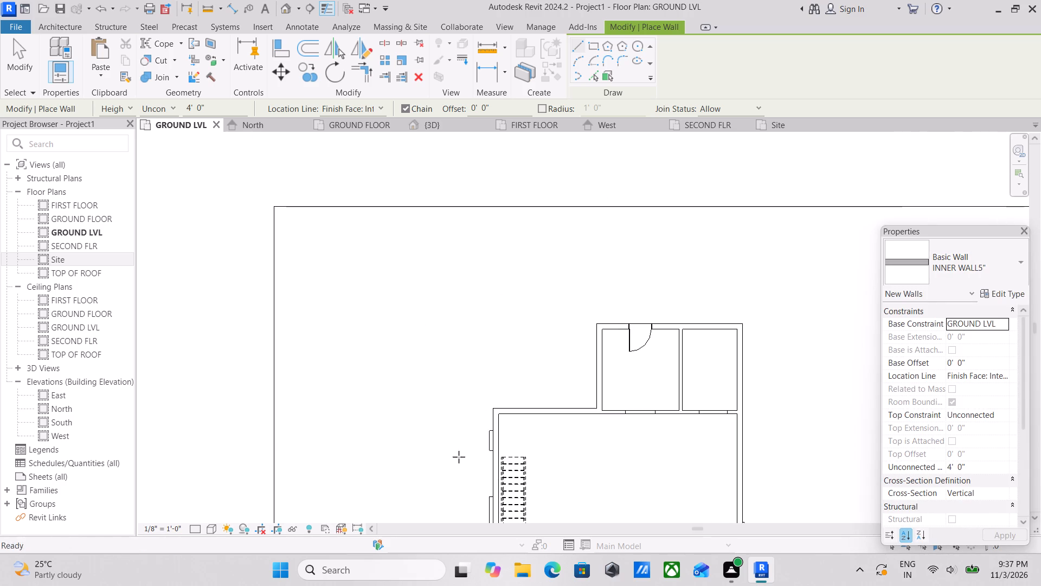
middle_click_drag(507, 304, 515, 344)
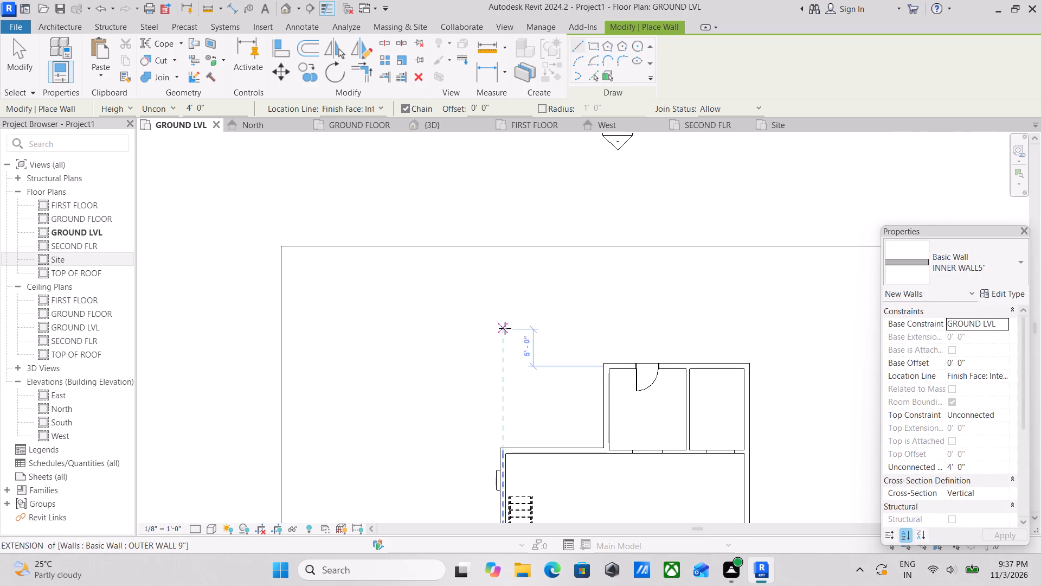
left_click(477, 322)
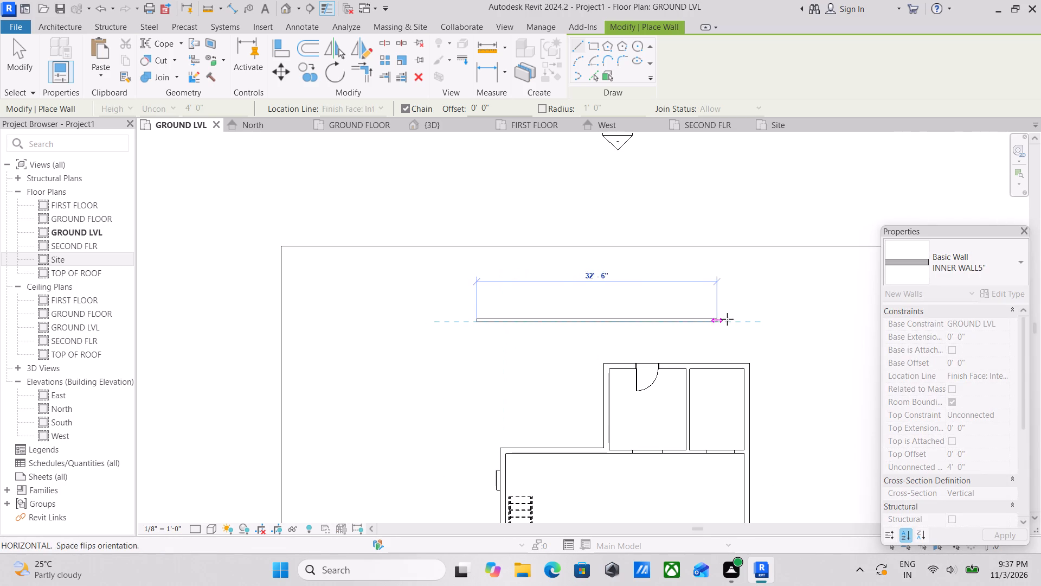
middle_click_drag(780, 321, 717, 282)
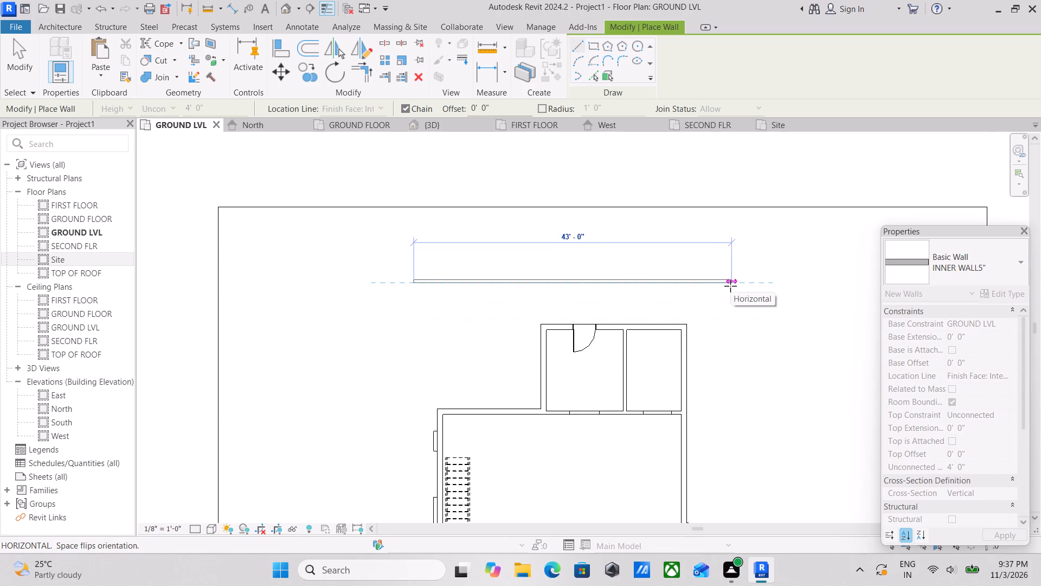
left_click(730, 285)
middle_click_drag(741, 421, 709, 304)
scroll(705, 404, "down", 1)
middle_click_drag(705, 404, 701, 278)
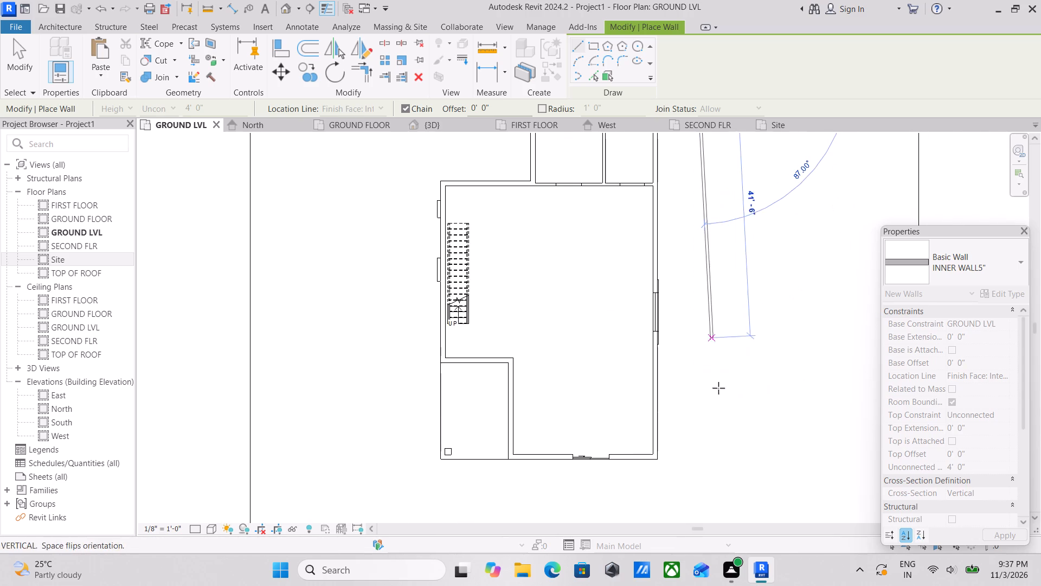
middle_click_drag(712, 405, 702, 348)
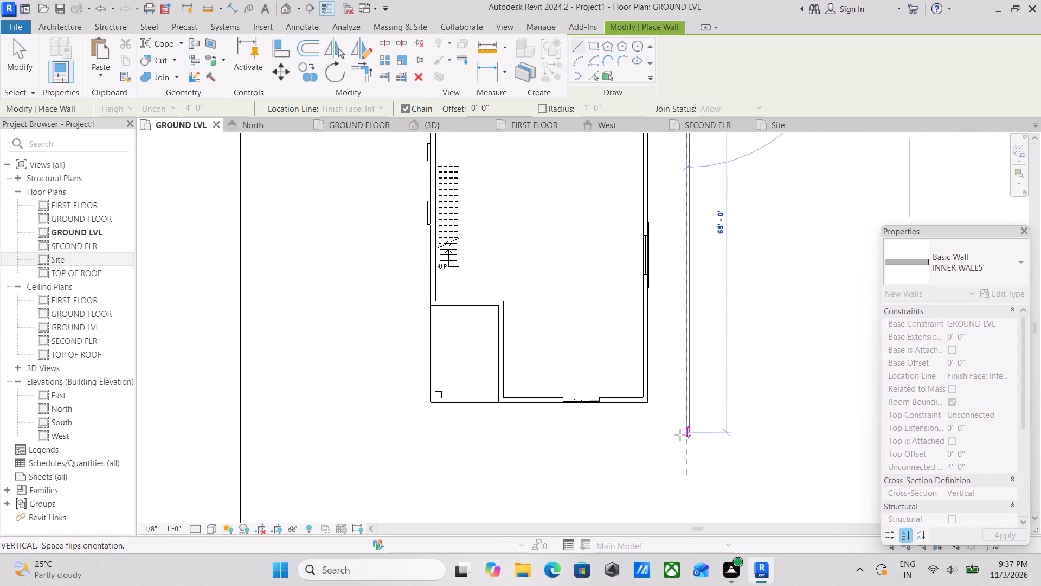
left_click(680, 435)
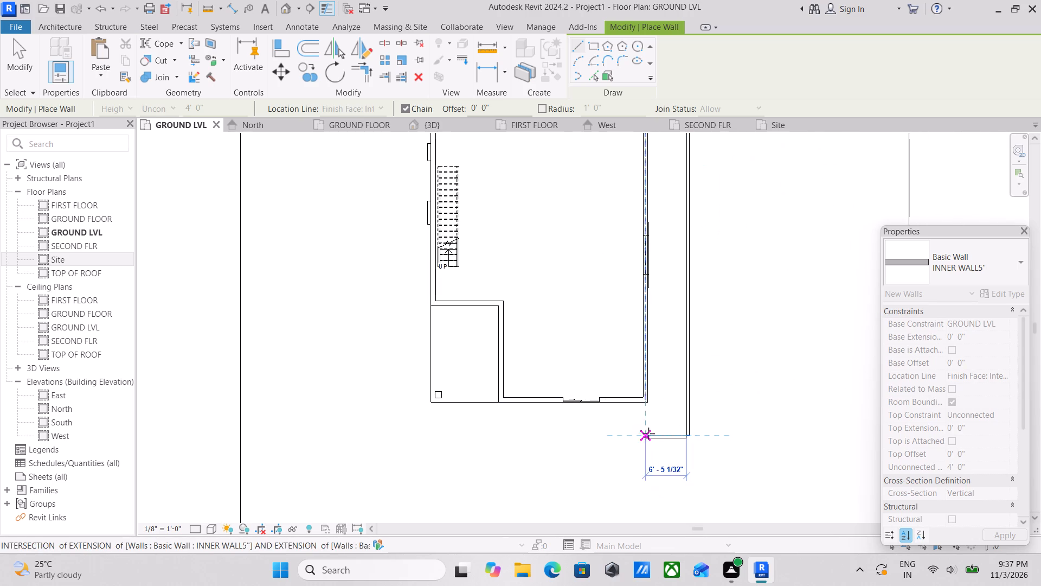
left_click(619, 438)
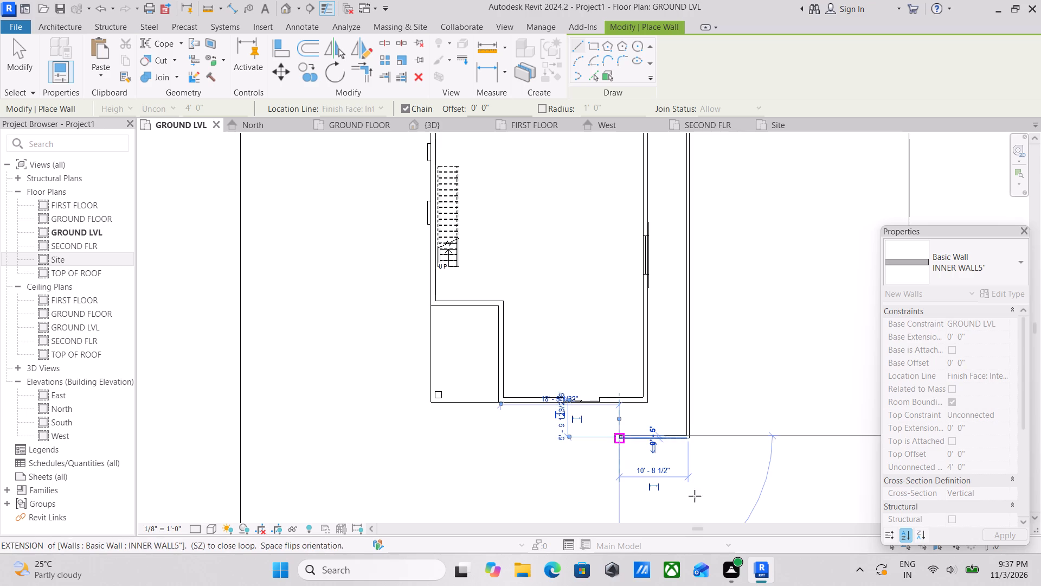
scroll(597, 497, "down", 2)
middle_click_drag(573, 490, 673, 533)
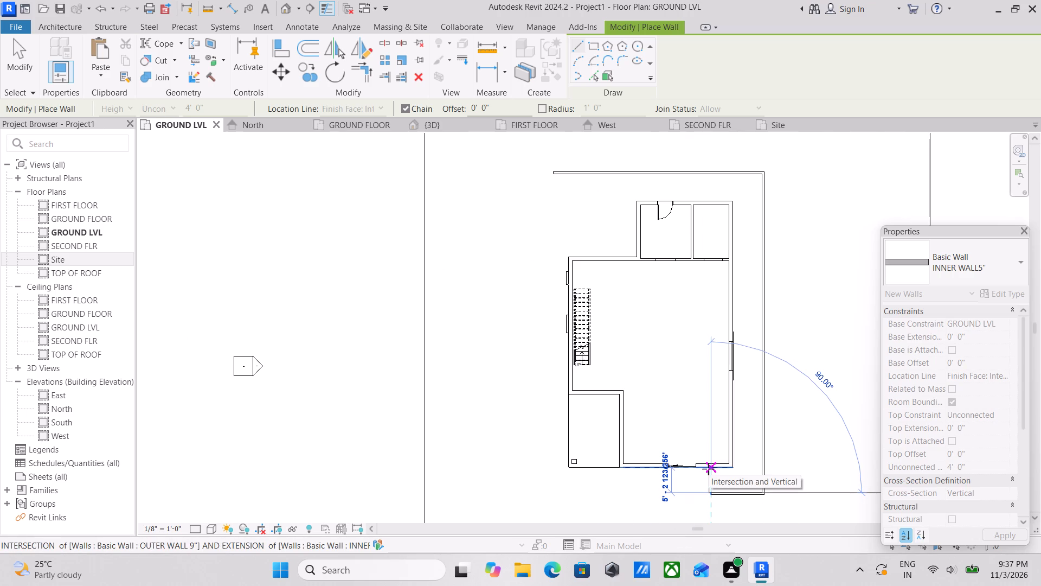
key("Escape")
Continue the compound wall from its northwest end down the west side and about 17' along the south front, leaving an entrance gap.
middle_click_drag(610, 351, 609, 466)
scroll(609, 466, "down", 1)
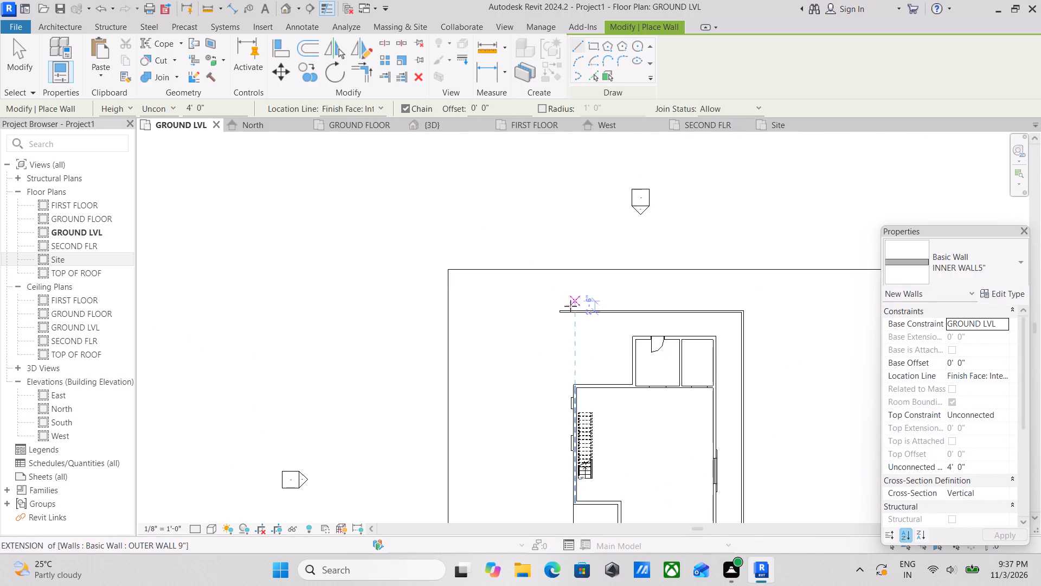
scroll(566, 309, "up", 5)
left_click(562, 313)
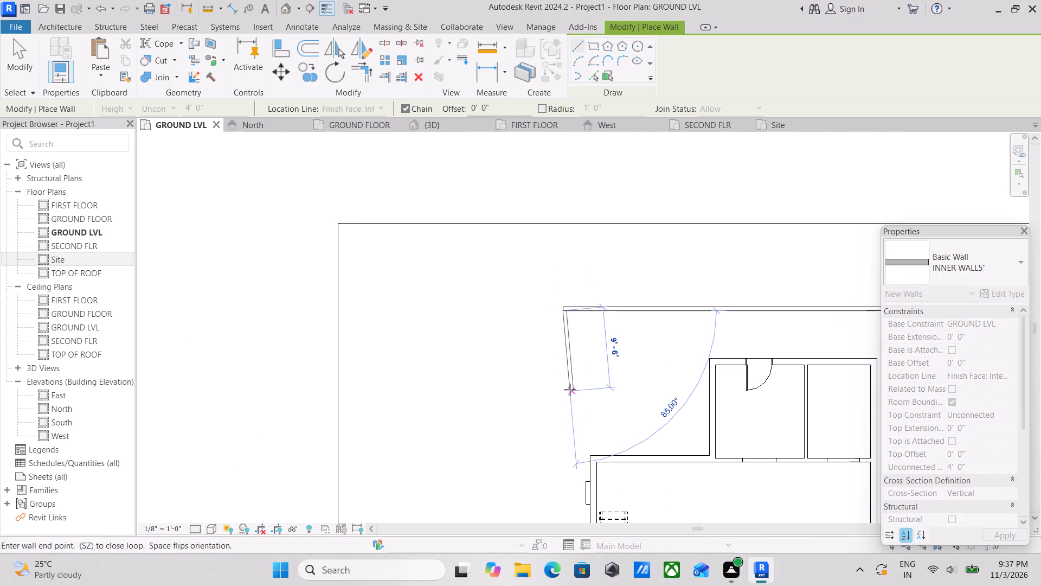
middle_click_drag(566, 396, 597, 264)
middle_click_drag(598, 410, 618, 275)
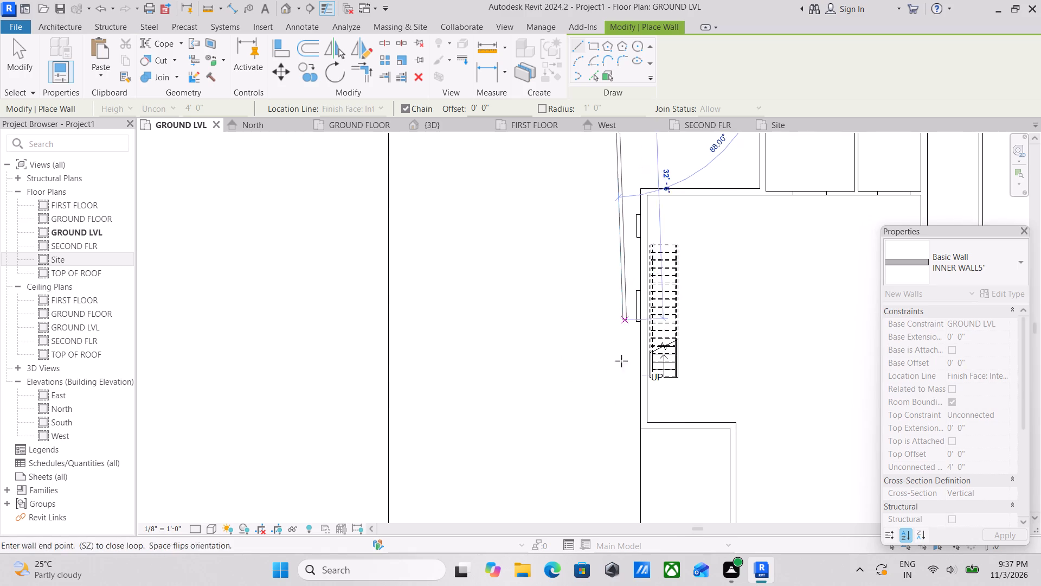
middle_click_drag(615, 423, 645, 209)
middle_click_drag(634, 378, 639, 329)
middle_click_drag(639, 319, 560, 377)
scroll(560, 377, "down", 1)
left_click(561, 393)
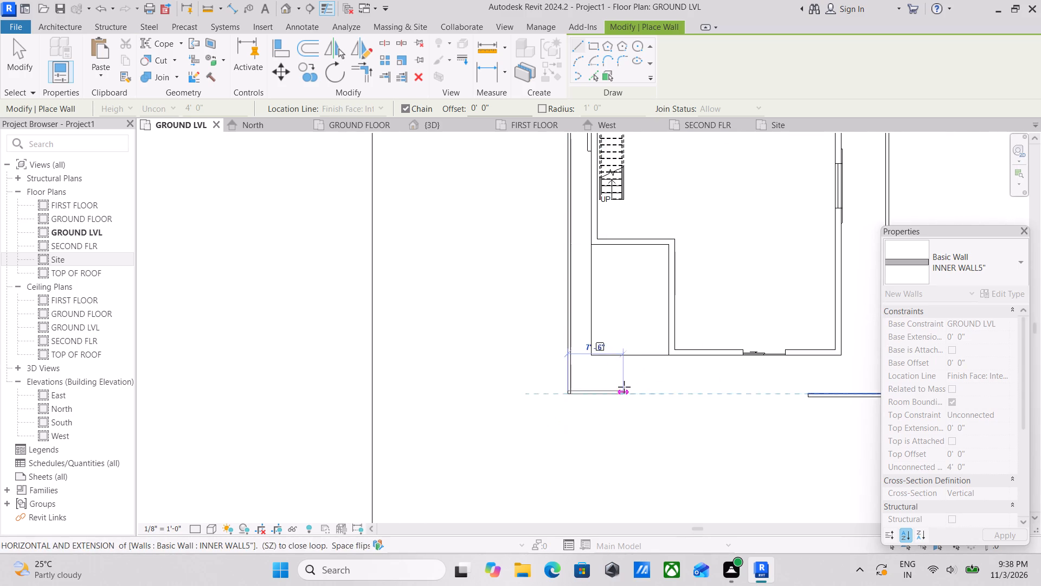
left_click(696, 396)
key("Escape")
scroll(696, 390, "down", 6)
key("Escape")
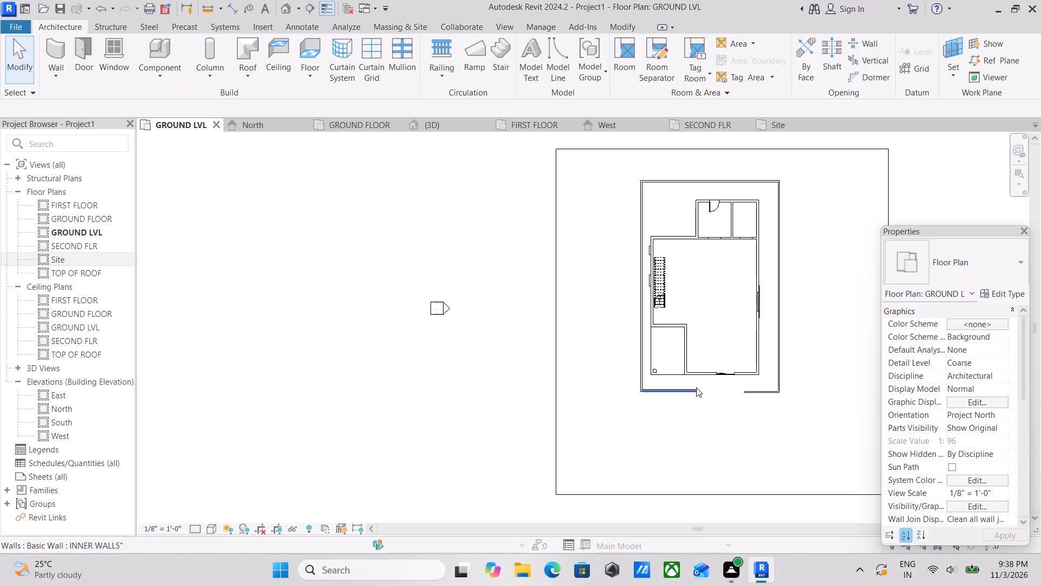
key("Escape")
key("Escape")
Examine the compound wall and its front entrance gap around the house in the {3D} view.
left_click(443, 123)
scroll(551, 267, "down", 2)
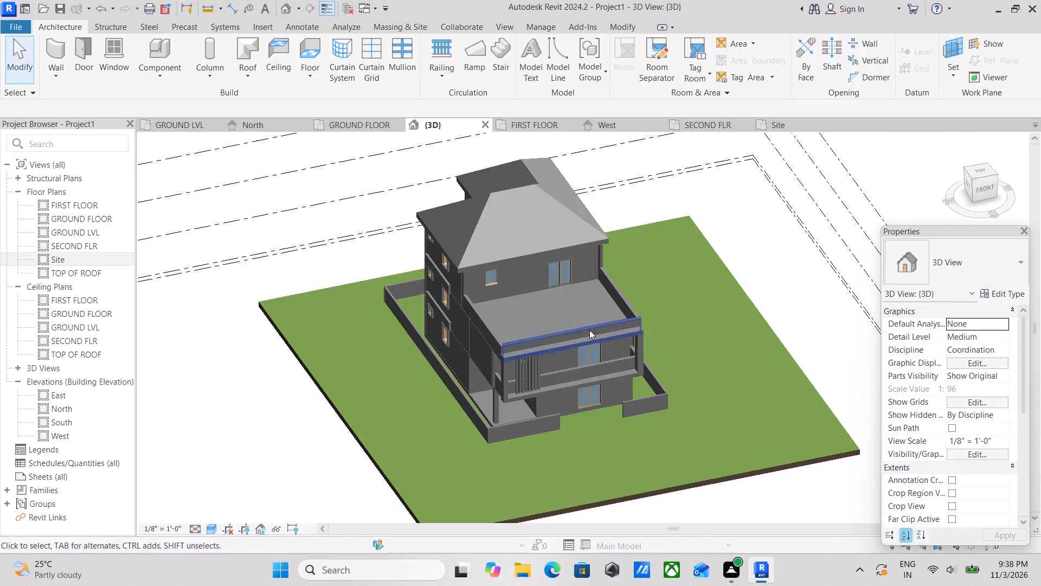
scroll(602, 353, "up", 2)
middle_click_drag(597, 371, 723, 291)
middle_click_drag(714, 336, 481, 354, "shift")
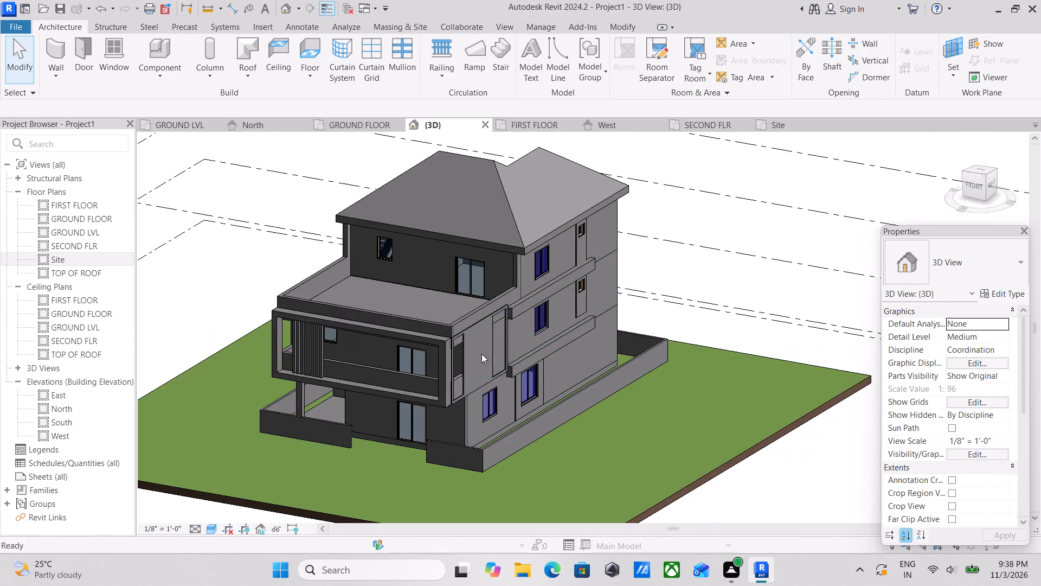
middle_click_drag(509, 372, 581, 347)
scroll(579, 422, "up", 2)
middle_click_drag(561, 409, 634, 455)
scroll(561, 409, "up", 1)
middle_click_drag(498, 383, 348, 374)
scroll(531, 384, "down", 1)
middle_click_drag(531, 384, 556, 300)
scroll(535, 363, "up", 1, "shift")
middle_click_drag(535, 363, 618, 307, "shift")
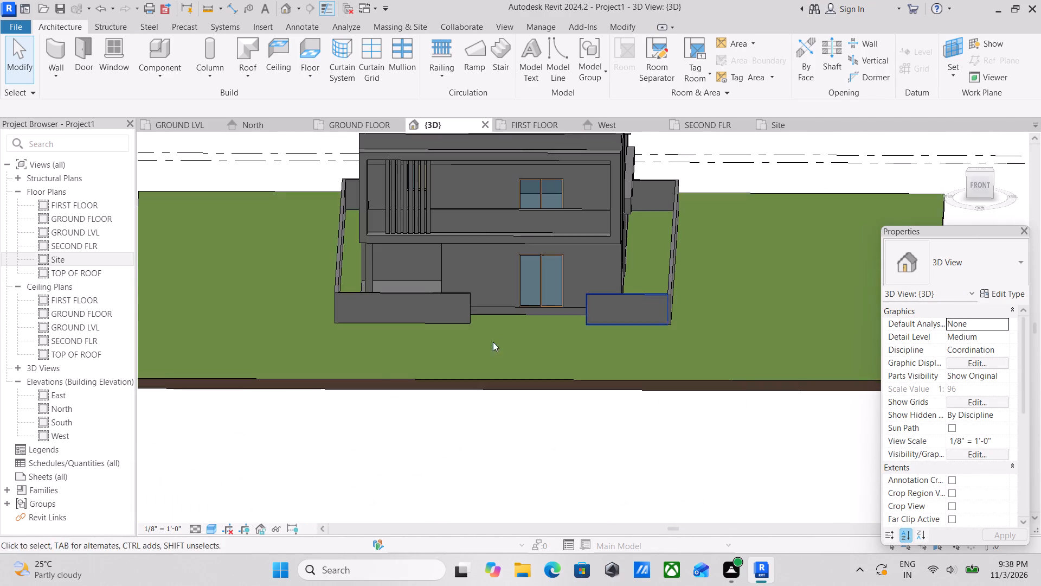
middle_click_drag(492, 342, 519, 373)
scroll(492, 342, "up", 1)
middle_click_drag(535, 358, 541, 453)
middle_click_drag(561, 376, 574, 430)
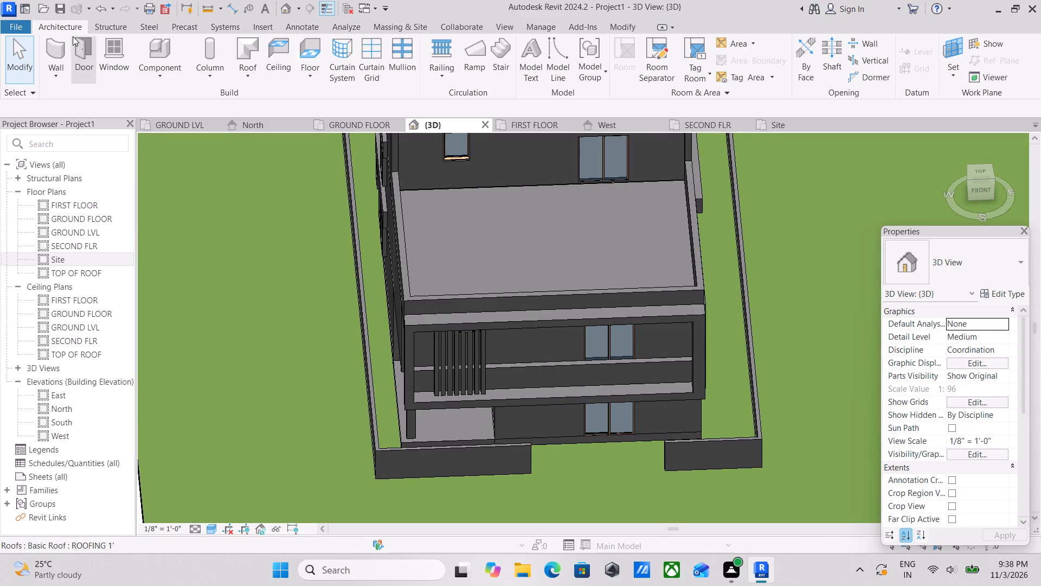
Examine the house and compound wall from the front around to the rear and west facades in the 3D view.
scroll(490, 300, "down", 1)
middle_click_drag(490, 300, 514, 296)
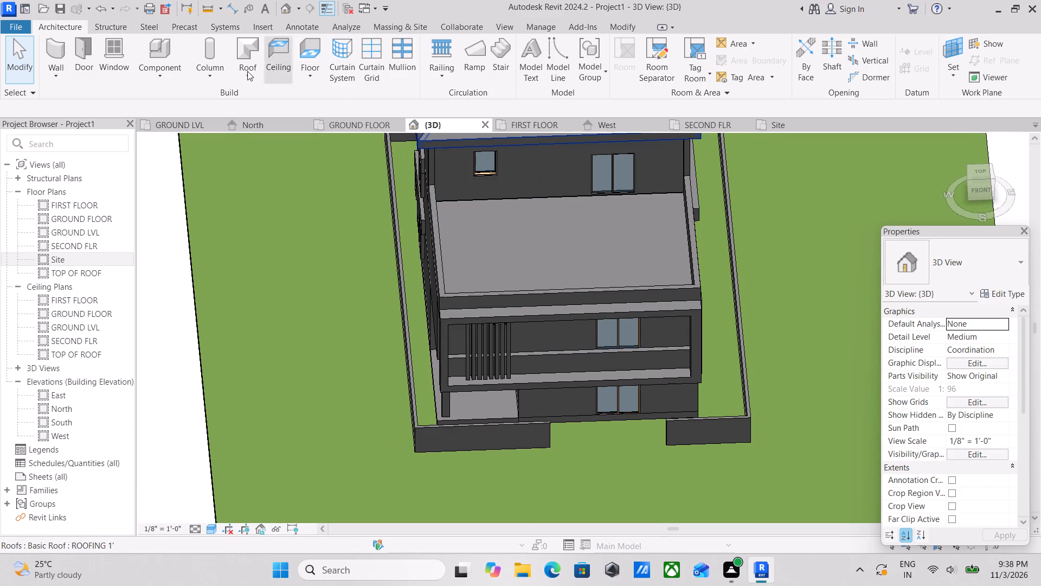
scroll(407, 235, "down", 1)
middle_click_drag(432, 252, 442, 265)
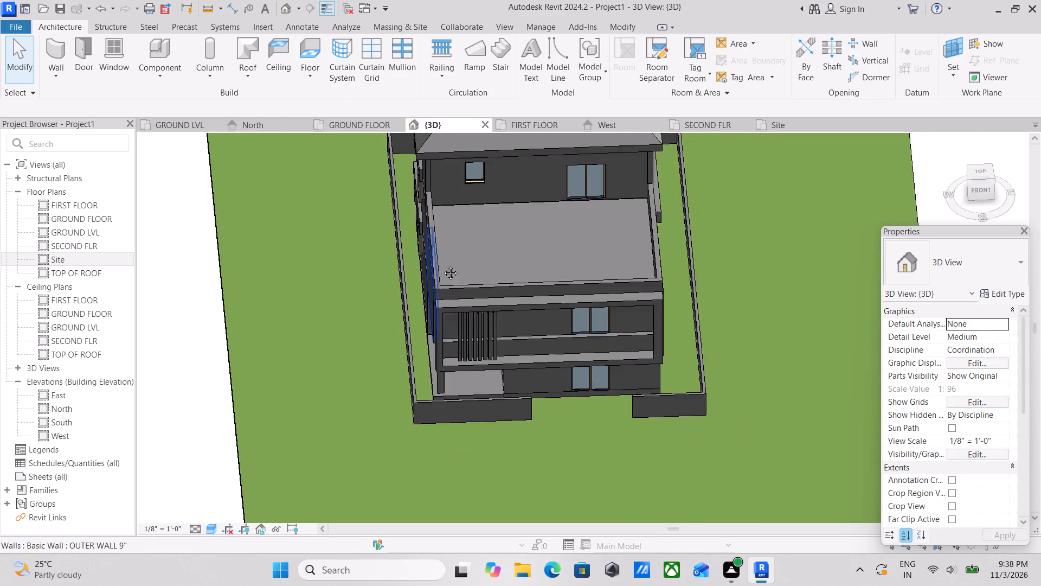
middle_click_drag(442, 265, 512, 319)
middle_click(553, 311)
middle_click_drag(592, 340, 620, 360, "shift")
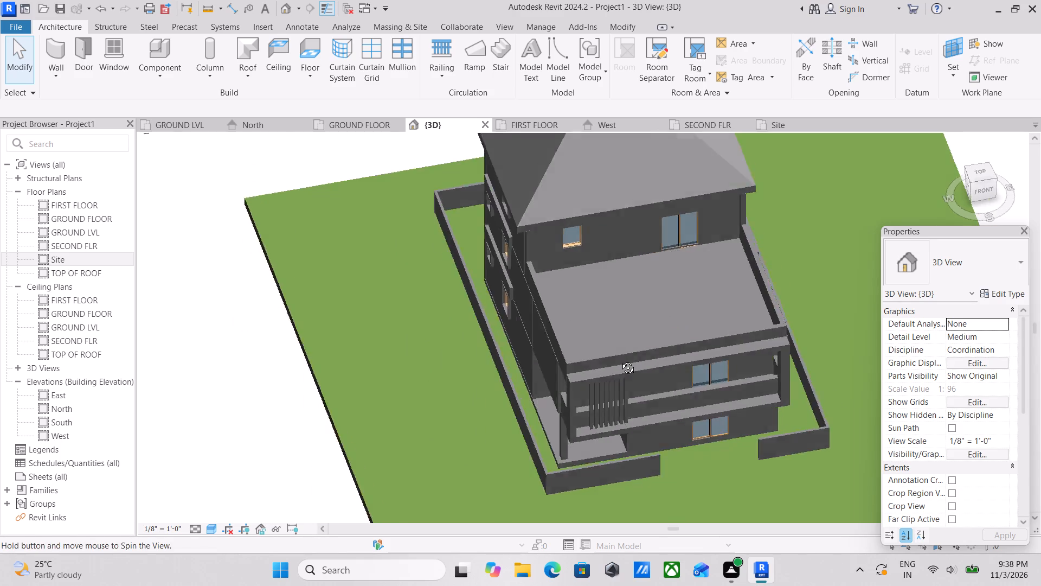
middle_click_drag(620, 360, 631, 364, "shift")
middle_click_drag(633, 326, 501, 339)
middle_click_drag(504, 337, 623, 355, "shift")
middle_click_drag(499, 286, 728, 185)
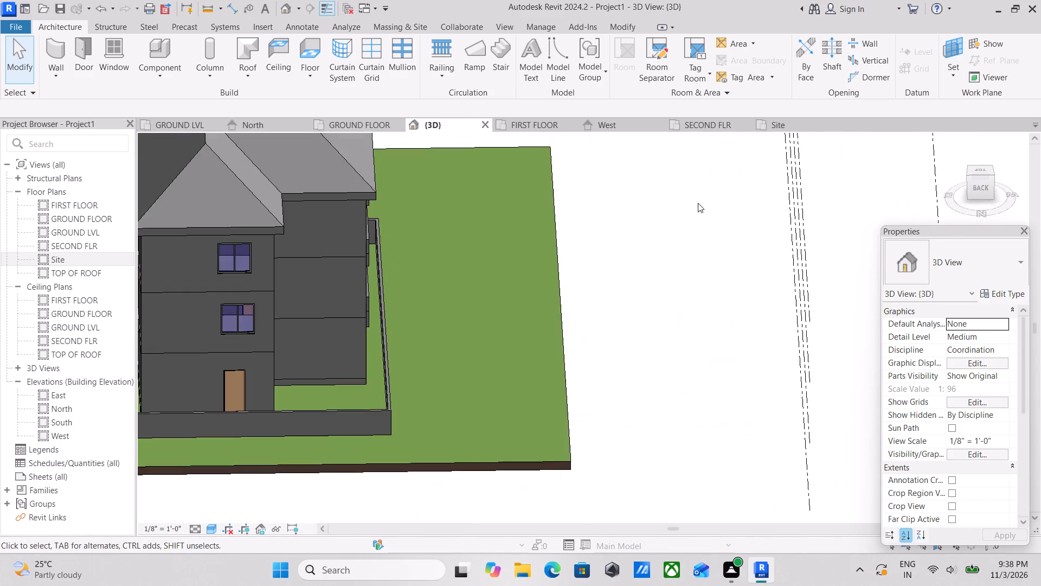
middle_click_drag(448, 258, 531, 270)
scroll(423, 275, "up", 3)
middle_click_drag(461, 297, 361, 297)
scroll(362, 289, "up", 1)
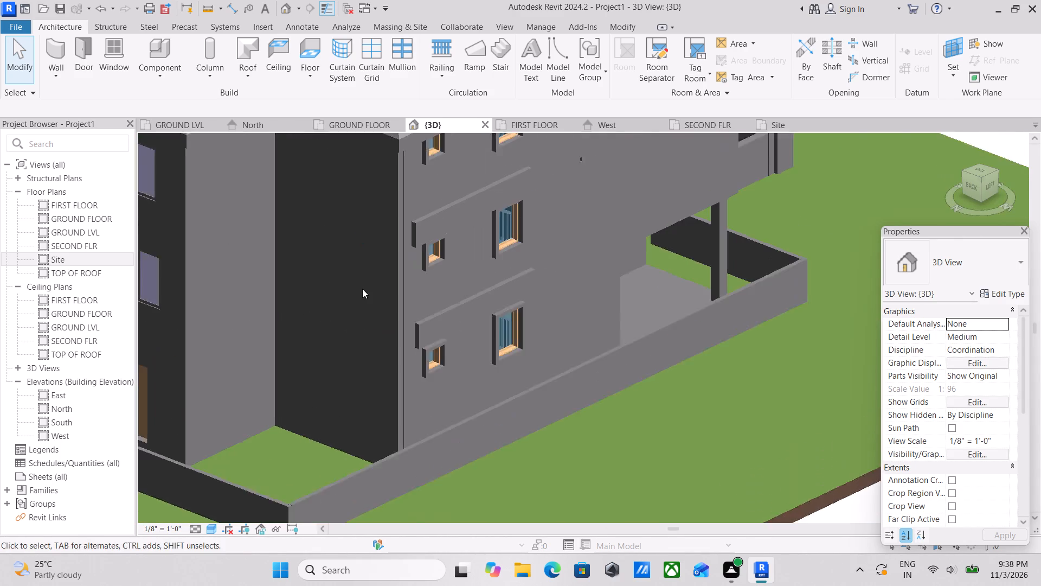
scroll(362, 289, "up", 1)
middle_click_drag(309, 278, 372, 298)
middle_click_drag(308, 277, 293, 262)
scroll(314, 279, "up", 1)
middle_click_drag(286, 261, 422, 295)
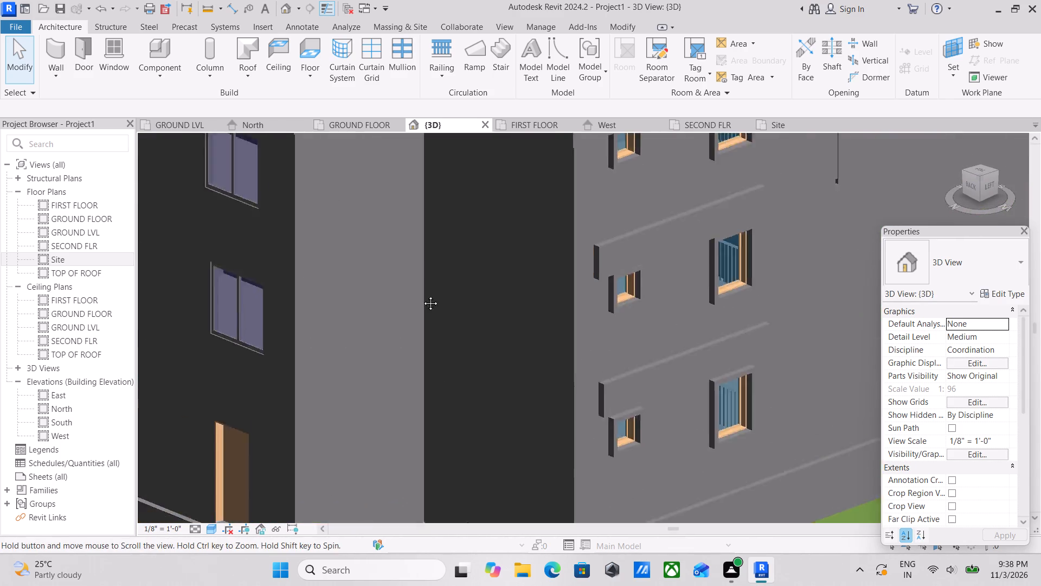
middle_click_drag(422, 295, 547, 346)
middle_click_drag(516, 326, 597, 377)
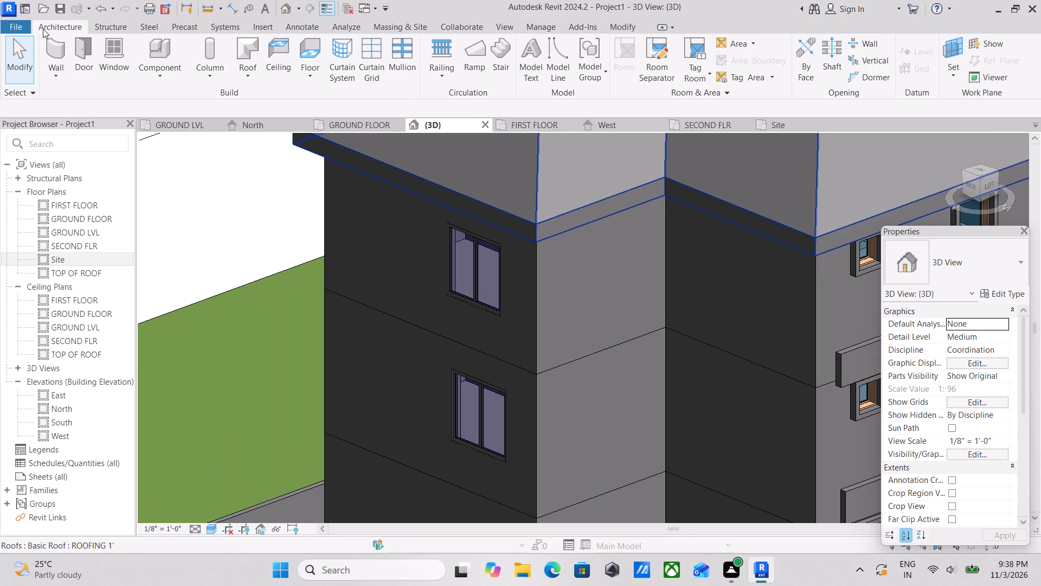
Start an in-place model component in the Generic Models category, keeping the suggested name.
left_click(56, 26)
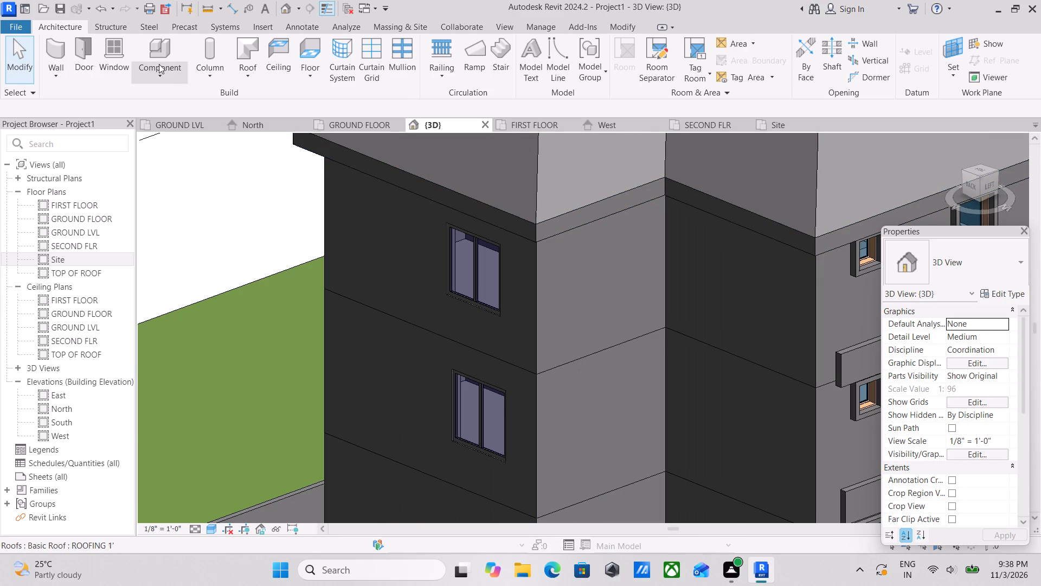
left_click(172, 72)
left_click(182, 133)
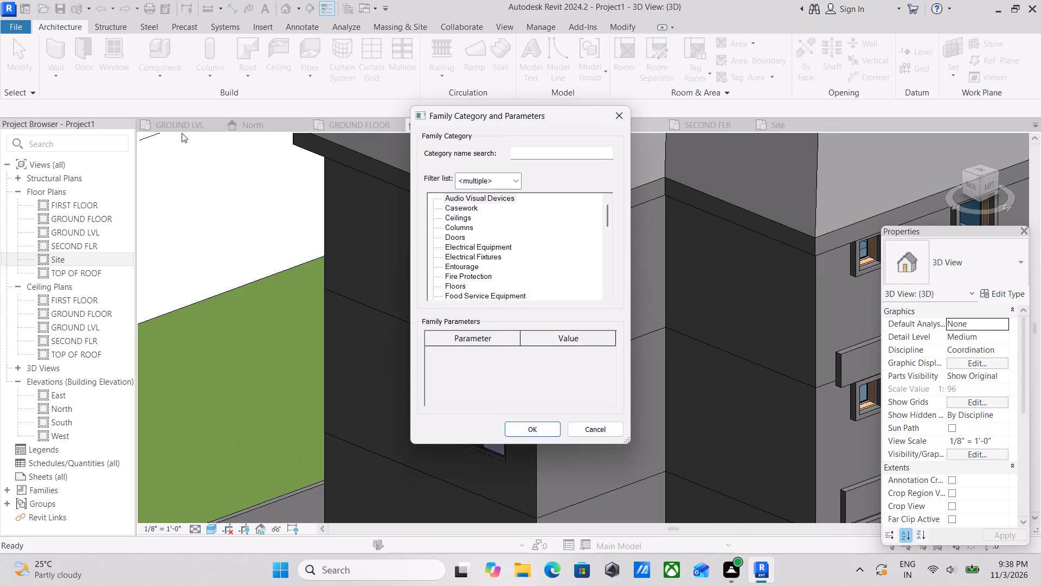
scroll(383, 205, "down", 2)
scroll(484, 270, "down", 4)
scroll(481, 260, "up", 1)
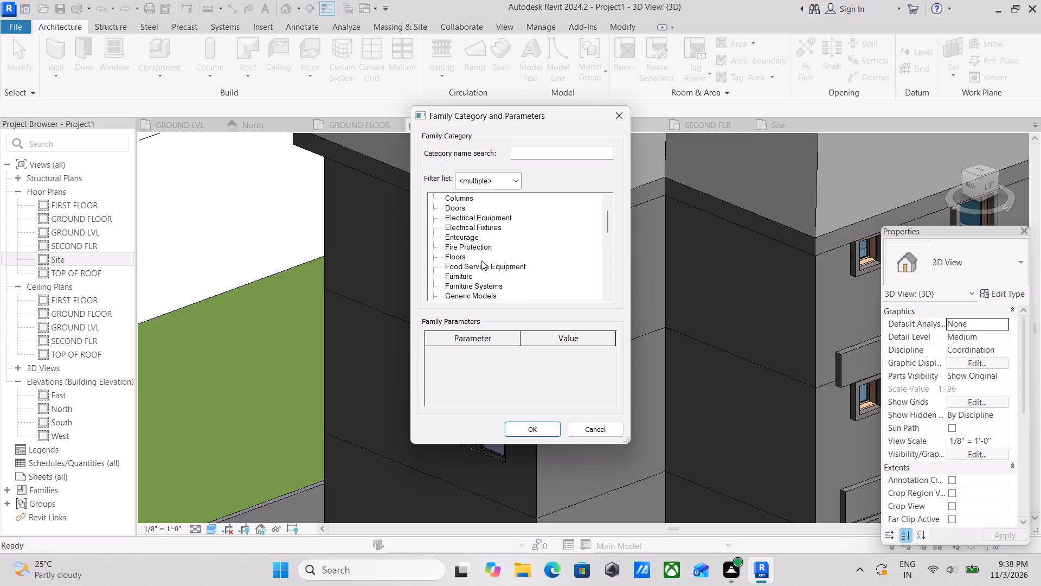
scroll(481, 263, "down", 1)
left_click(477, 282)
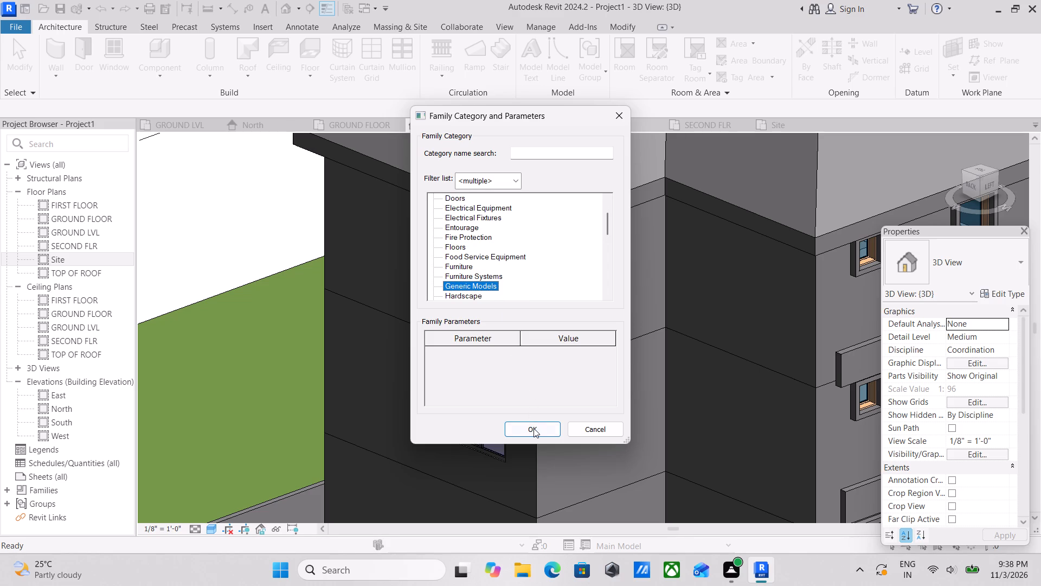
left_click(534, 429)
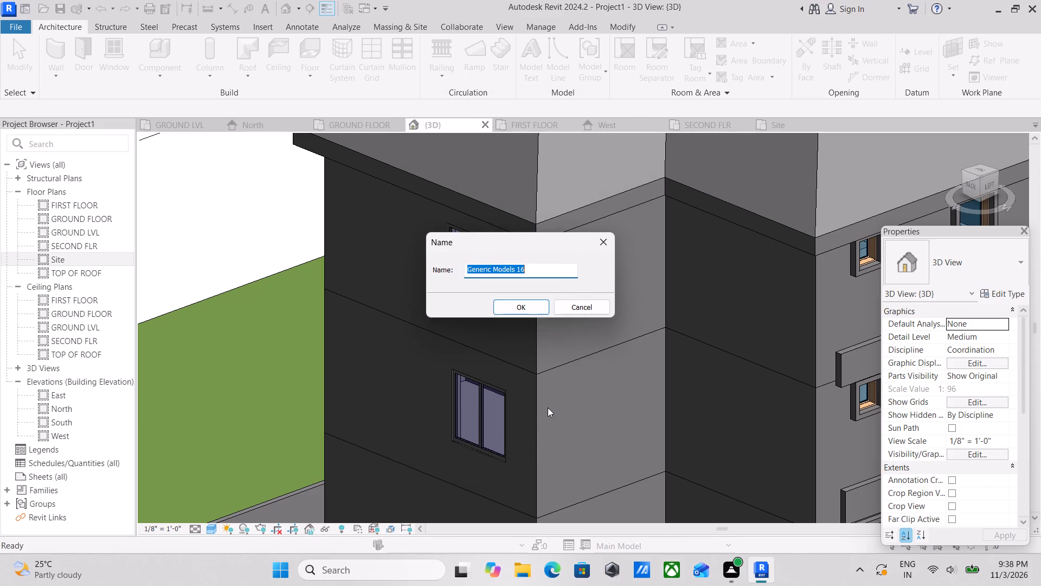
left_click(510, 315)
Set the work plane to the west-facing wall face of the projecting block at the rear of the house.
scroll(590, 246, "down", 3)
middle_click_drag(582, 249, 476, 271)
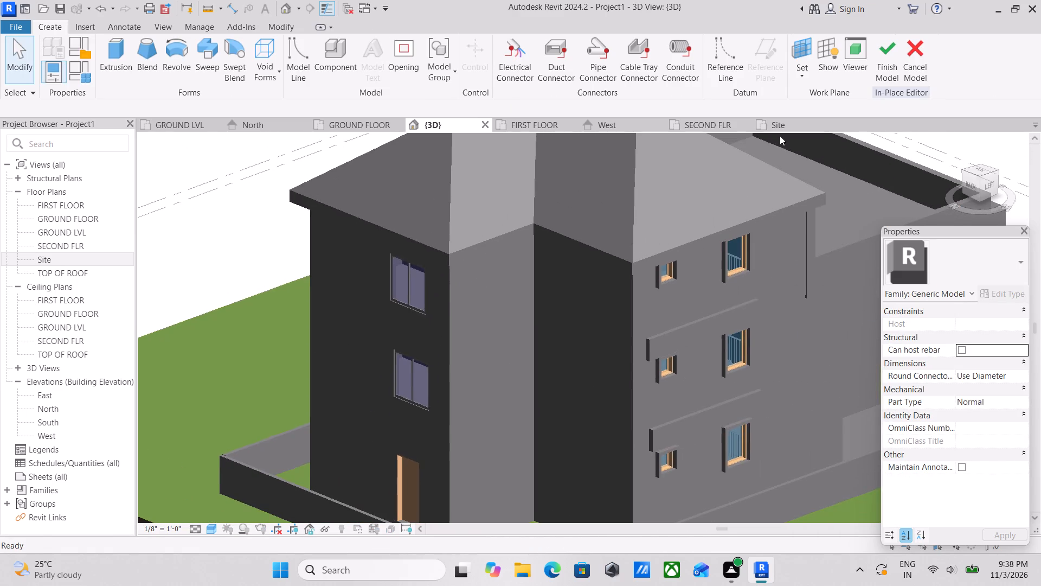
left_click(807, 71)
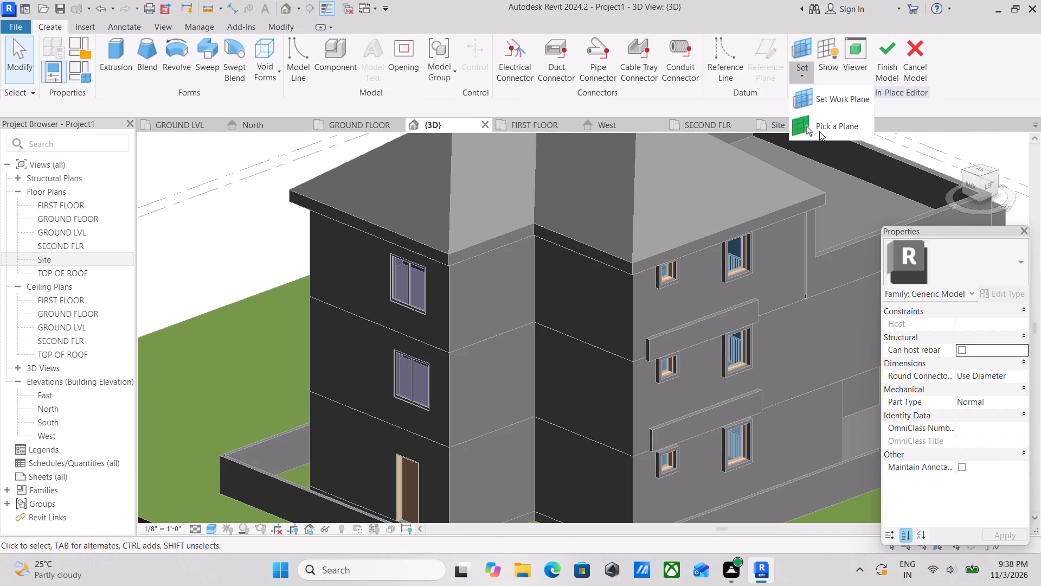
left_click(819, 131)
scroll(451, 375, "up", 3)
scroll(502, 333, "up", 1)
middle_click_drag(502, 333, 515, 272)
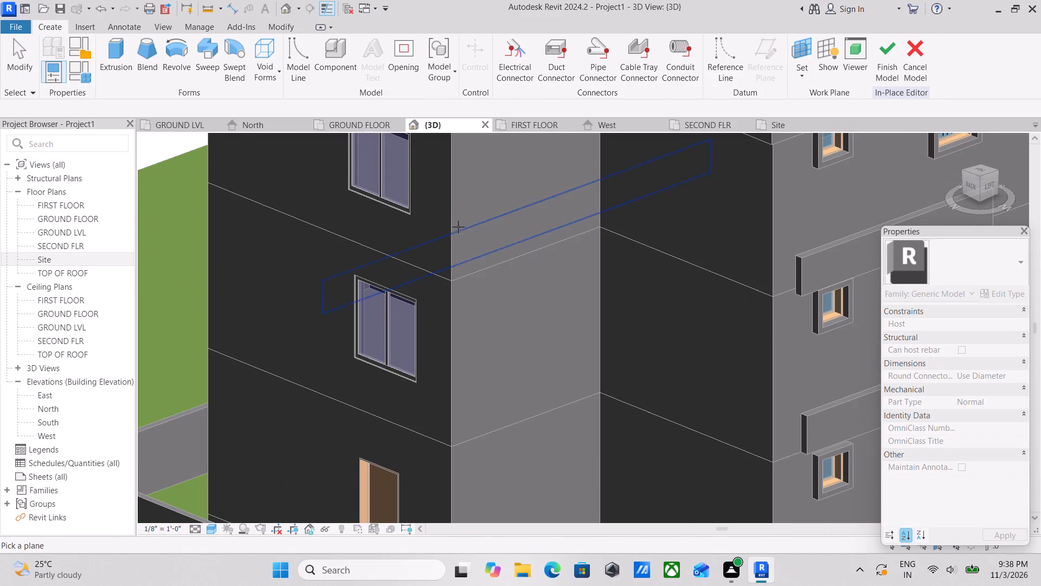
scroll(472, 352, "down", 1)
middle_click_drag(472, 352, 472, 256)
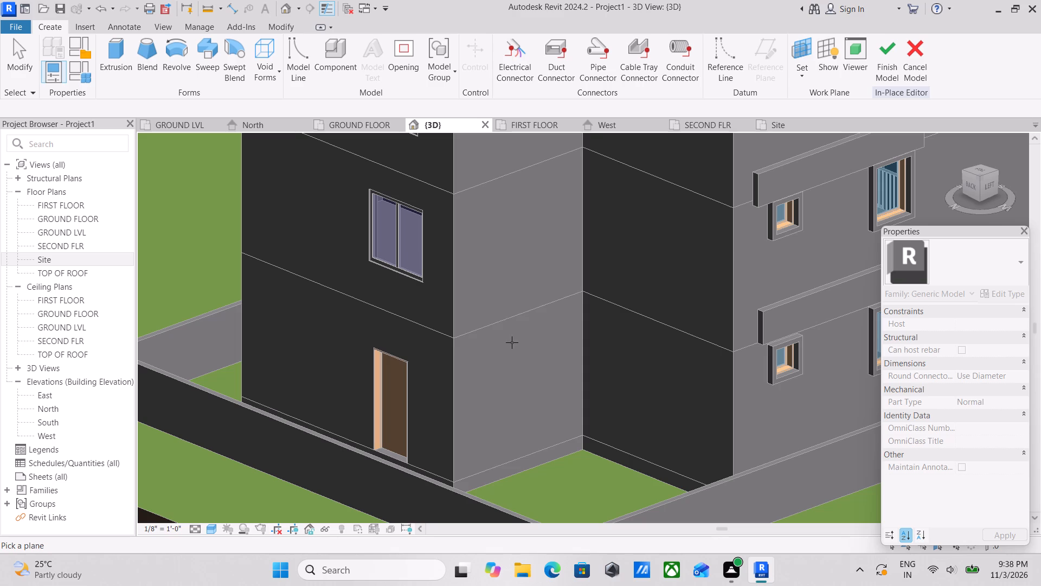
left_click(504, 323)
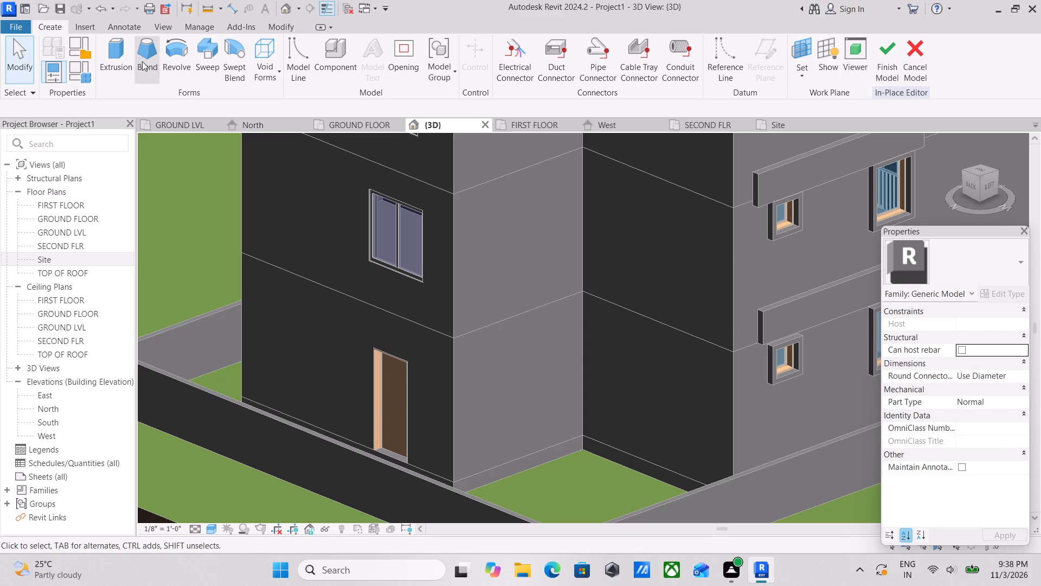
Start an Extrusion and sketch a rectangle about 10' wide and 16' high on the picked wall face, just inside its edges.
left_click(120, 62)
middle_click_drag(436, 242, 429, 289)
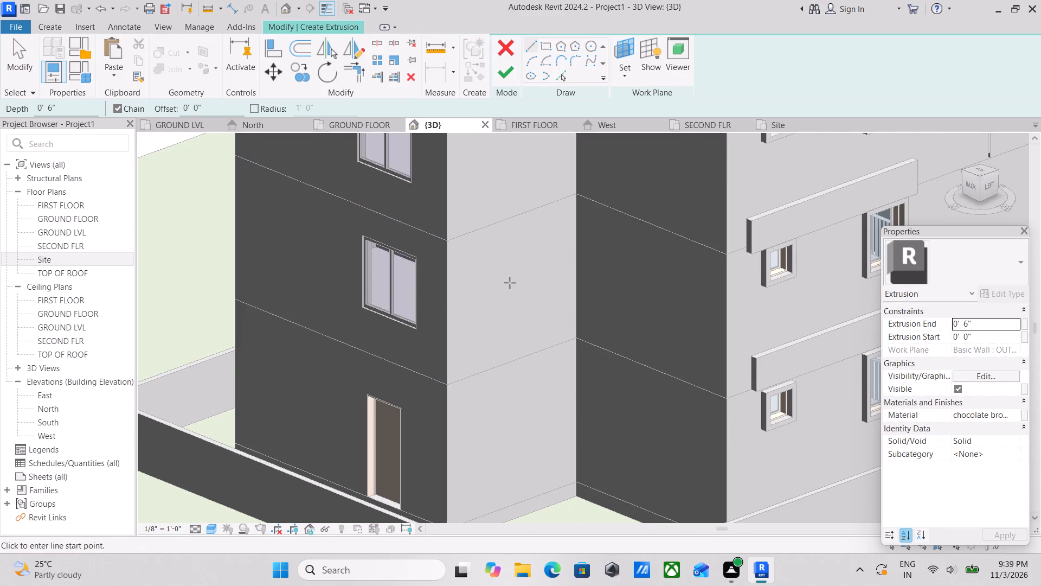
left_click(575, 485)
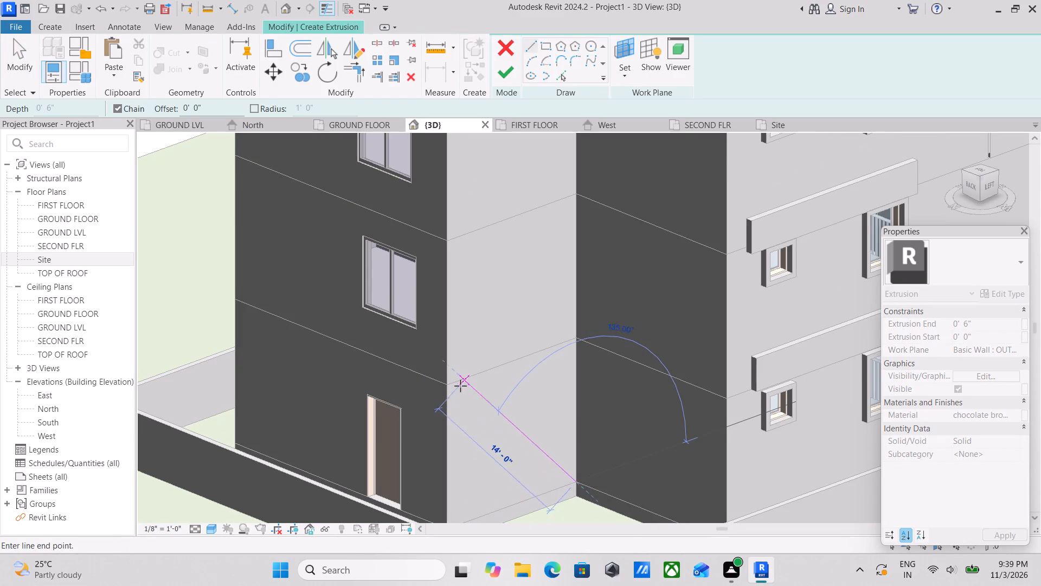
key("Escape")
scroll(503, 447, "down", 1)
middle_click_drag(505, 426, 526, 377)
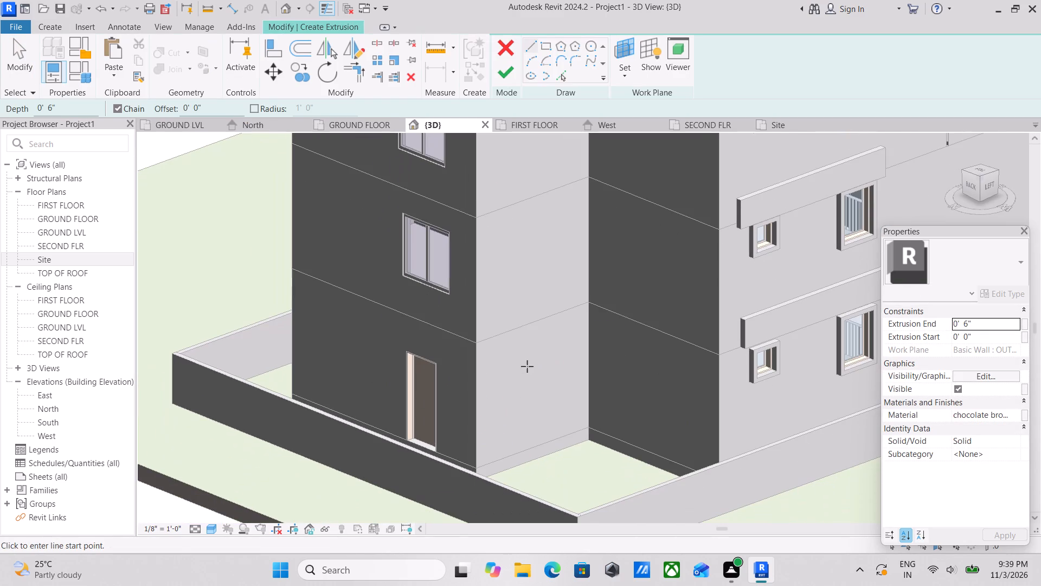
left_click(543, 44)
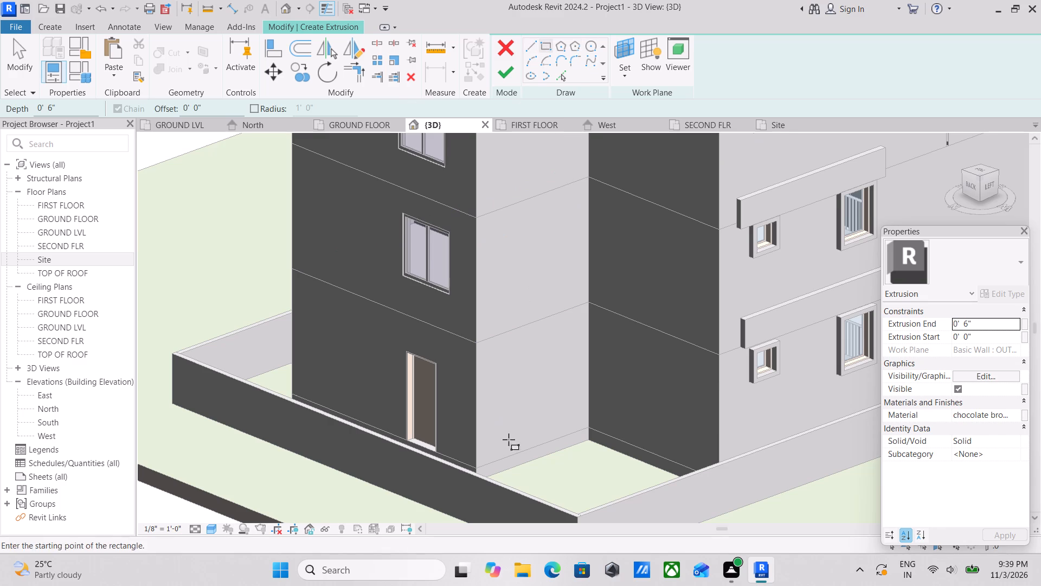
left_click(484, 464)
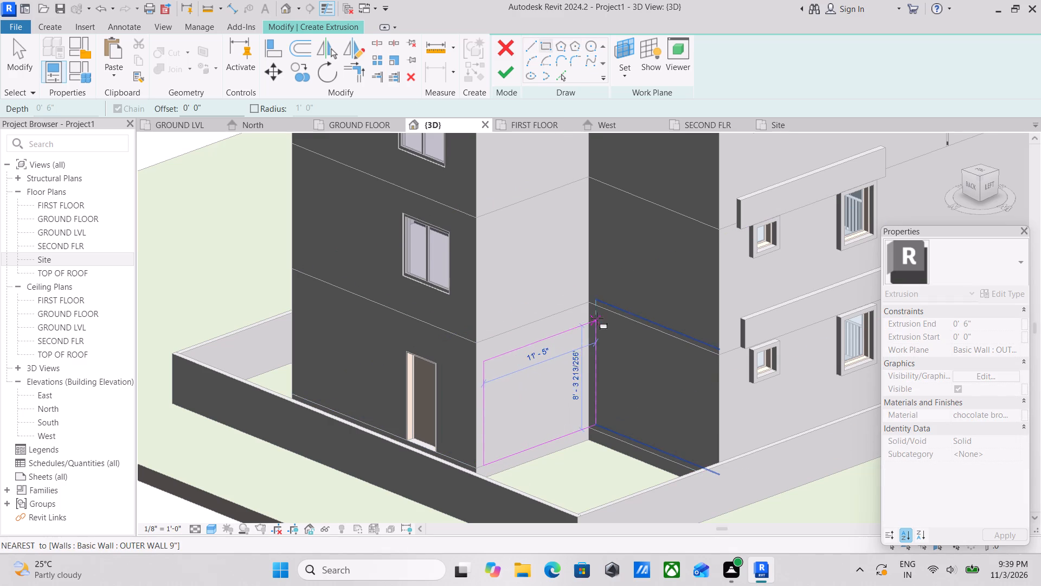
left_click(583, 231)
Sketch a second rectangle offset 6" inward from the first, using the first rectangle's opposite corners, to form a frame profile.
scroll(490, 277, "up", 5)
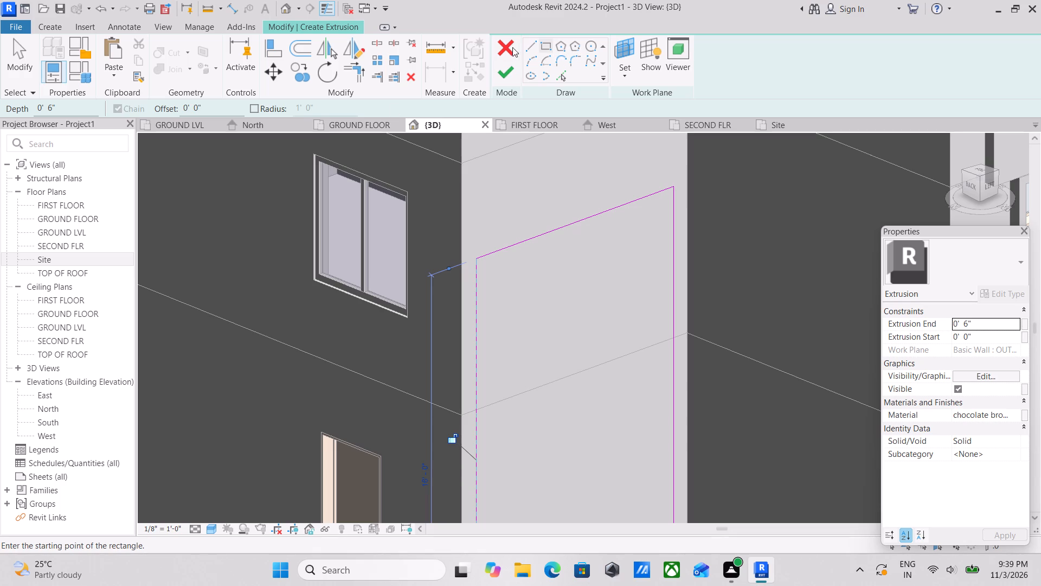
left_click_drag(208, 111, 135, 119)
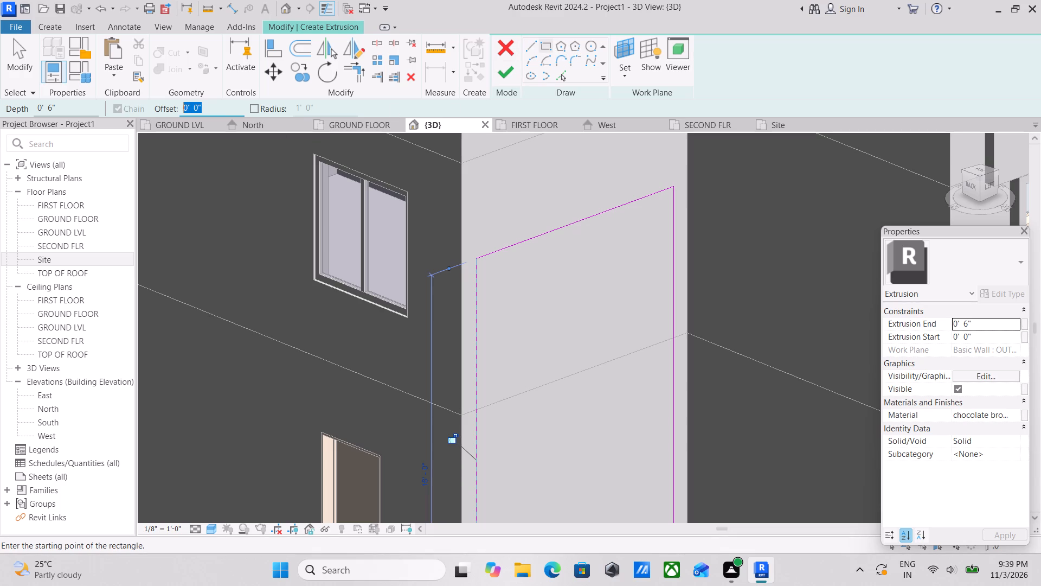
left_click_drag(135, 119, 133, 119)
key("5")
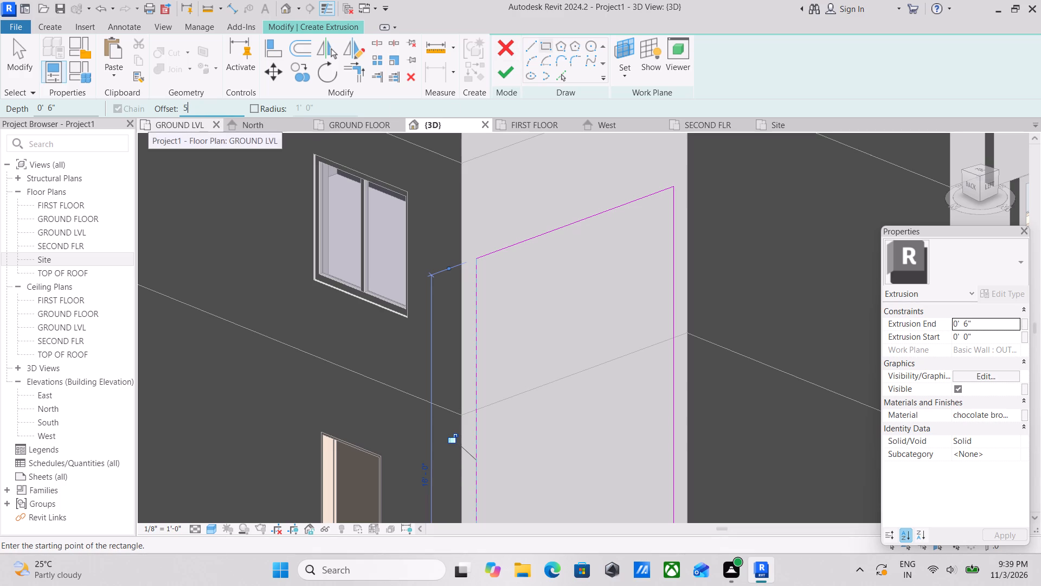
key("BackSpace")
key("6")
key("shift+quotedbl")
key("Return")
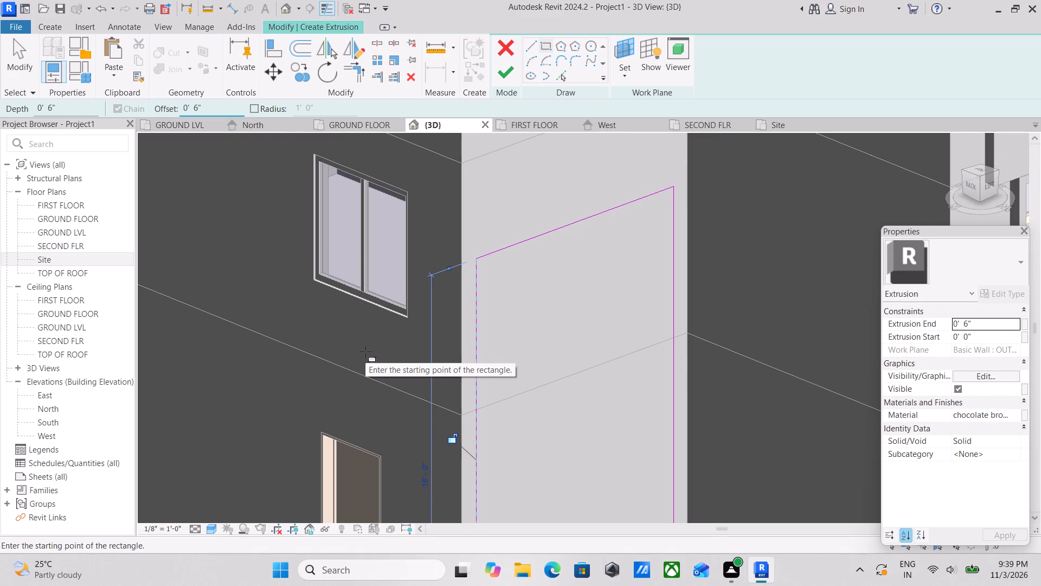
scroll(509, 332, "down", 1)
middle_click_drag(522, 296, 432, 226)
left_click(390, 201)
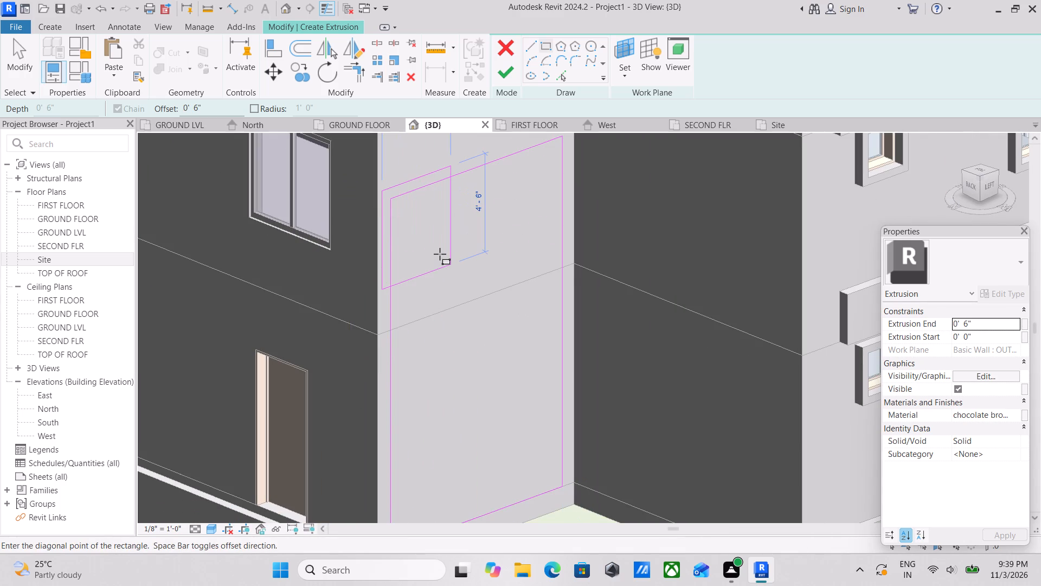
key("space")
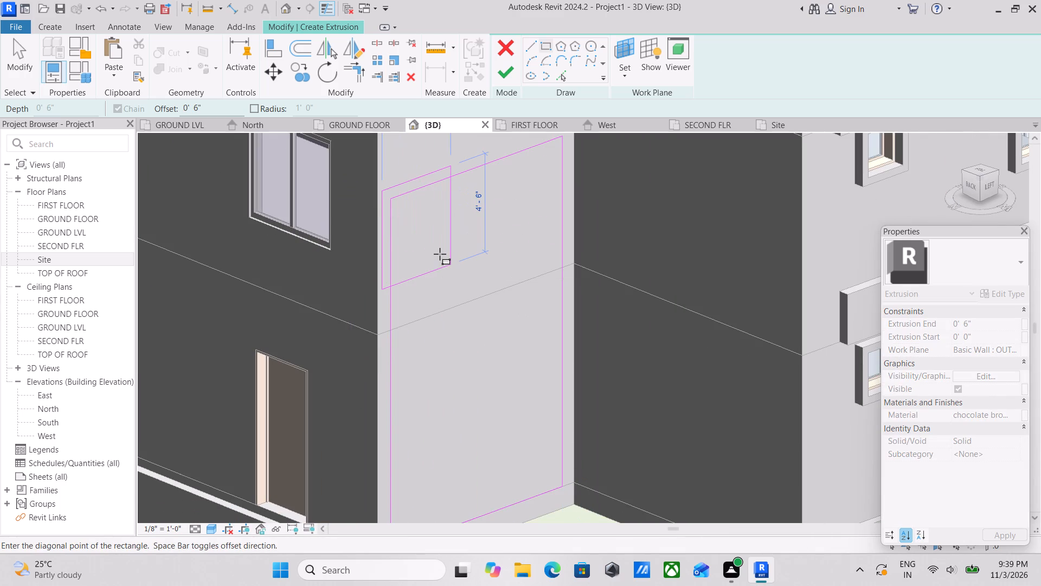
middle_click_drag(439, 254, 327, 197)
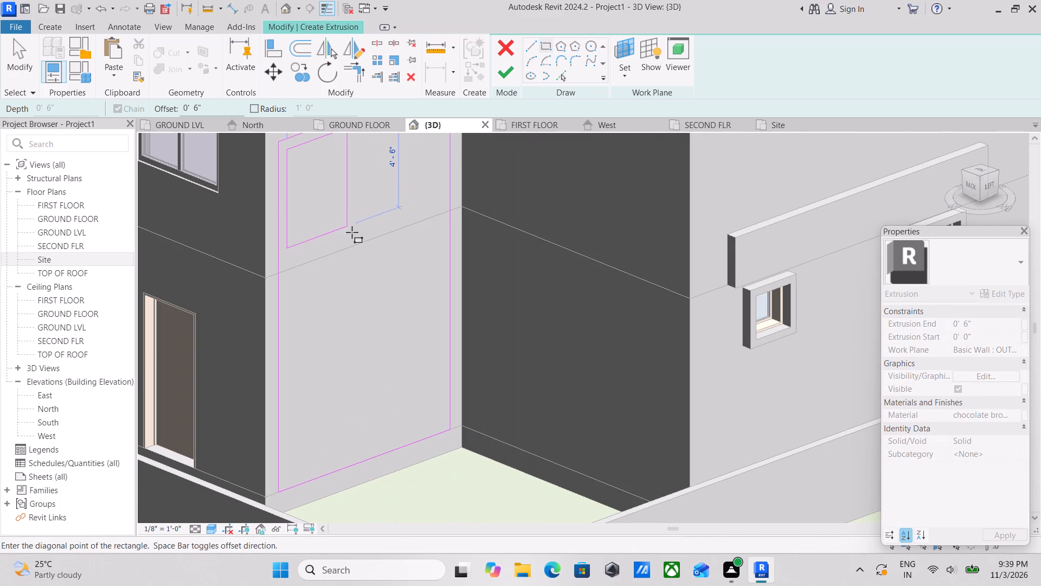
scroll(368, 255, "down", 1)
middle_click_drag(367, 253, 291, 182)
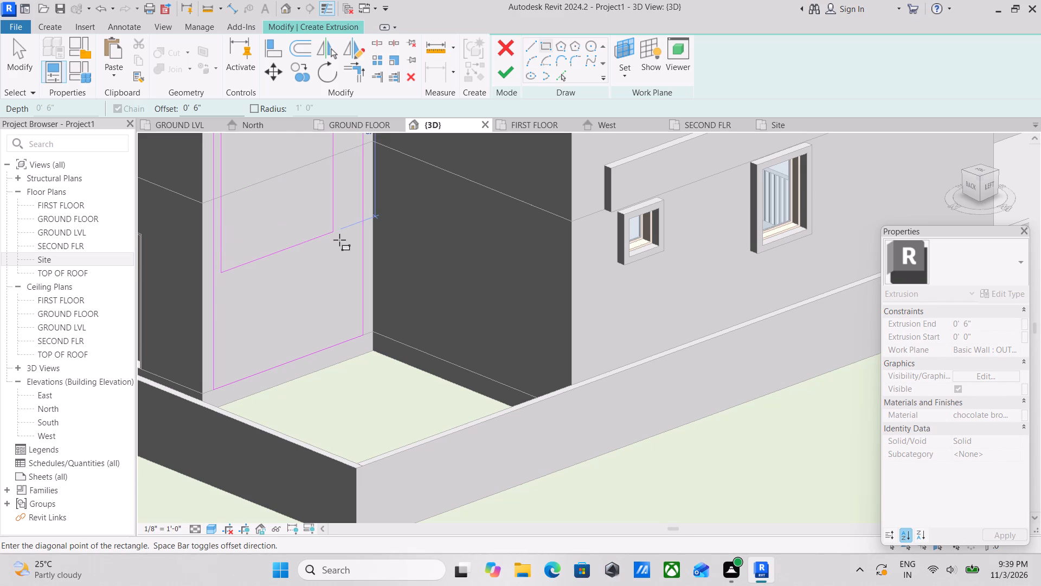
scroll(339, 240, "down", 1)
middle_click_drag(339, 240, 288, 176)
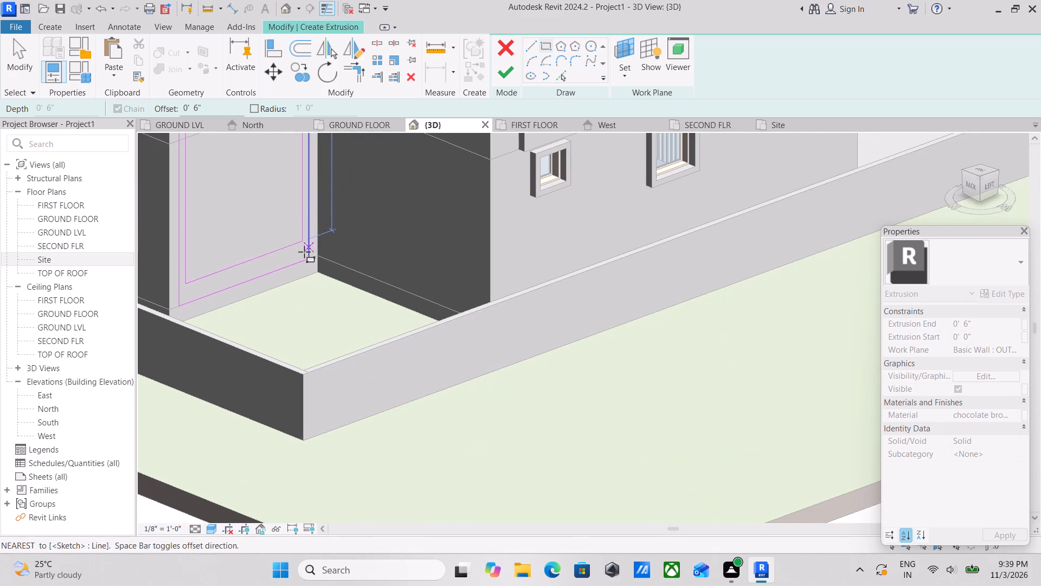
left_click(307, 261)
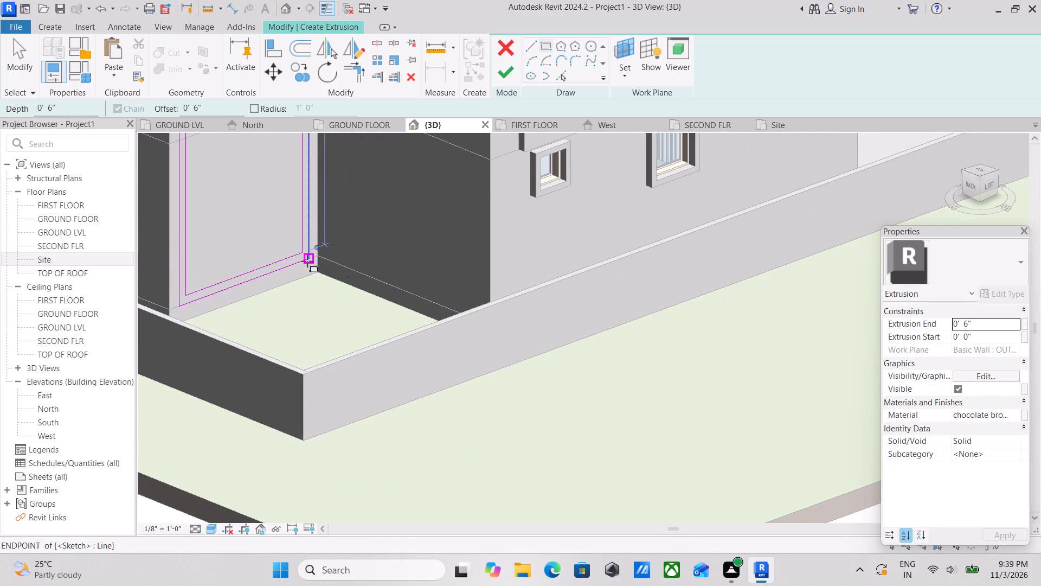
scroll(307, 261, "down", 1)
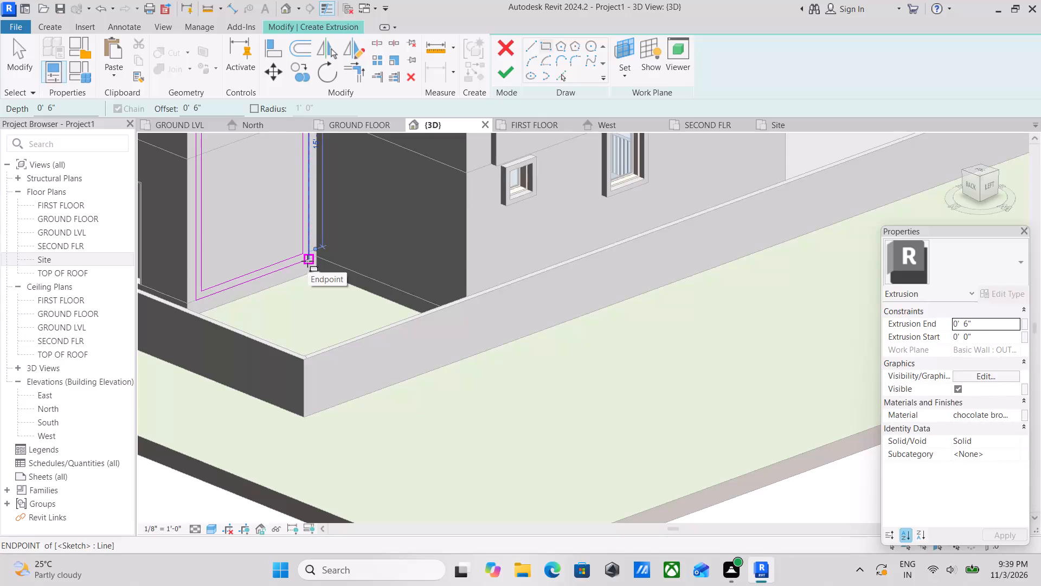
Finish the two-rectangle frame sketch as a 6" deep extrusion and complete the in-place model.
key("Escape")
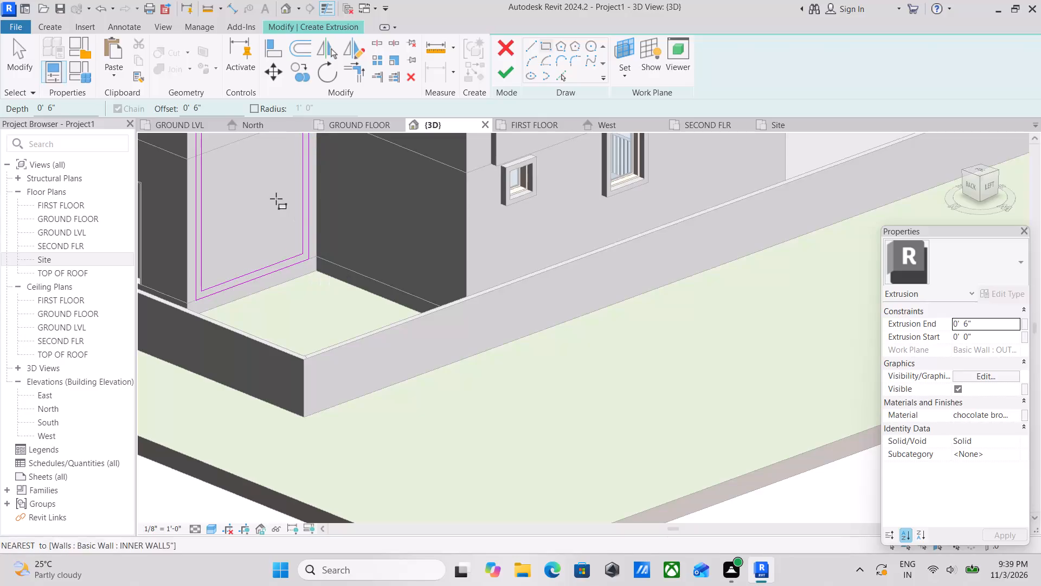
scroll(276, 199, "down", 3)
middle_click_drag(281, 208, 355, 359)
scroll(356, 360, "up", 1)
scroll(344, 257, "down", 2)
middle_click_drag(354, 294, 362, 327)
scroll(362, 327, "up", 1)
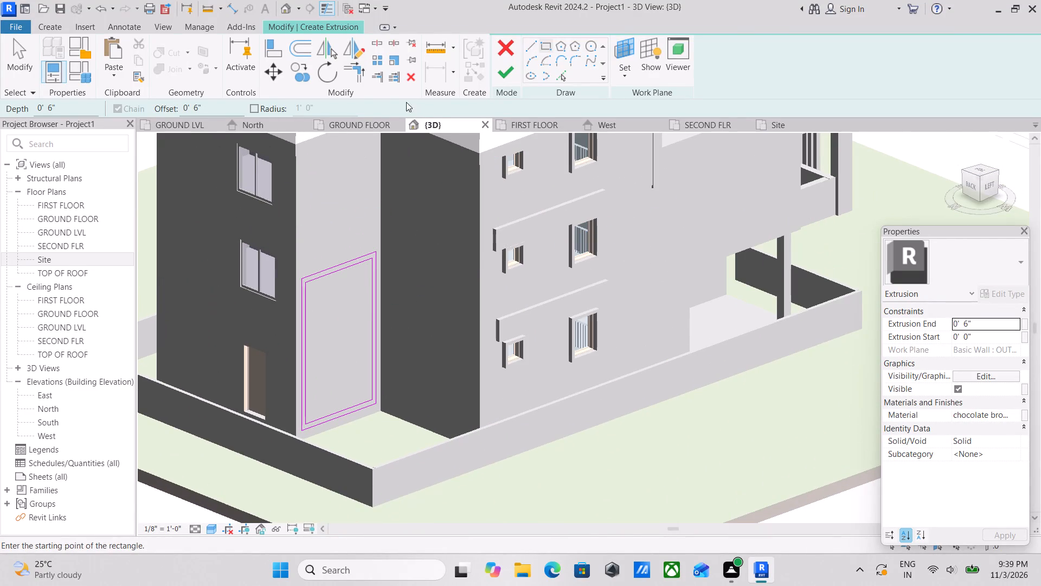
left_click(498, 80)
scroll(350, 272, "down", 4)
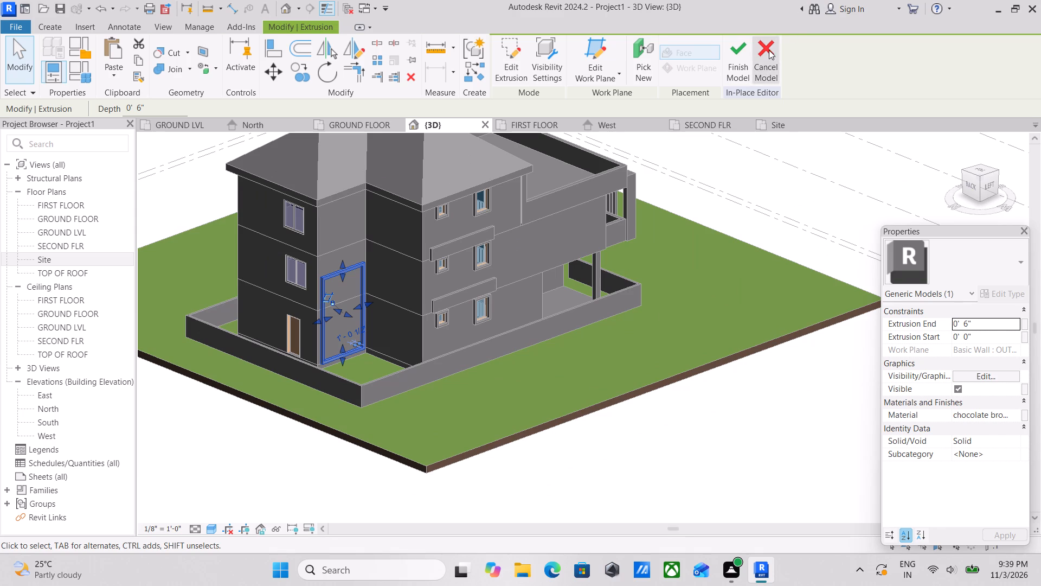
left_click(730, 57)
Examine the finished frame on the rear wall face and the wall surface inside it at close range.
scroll(361, 284, "up", 3)
scroll(311, 248, "up", 2)
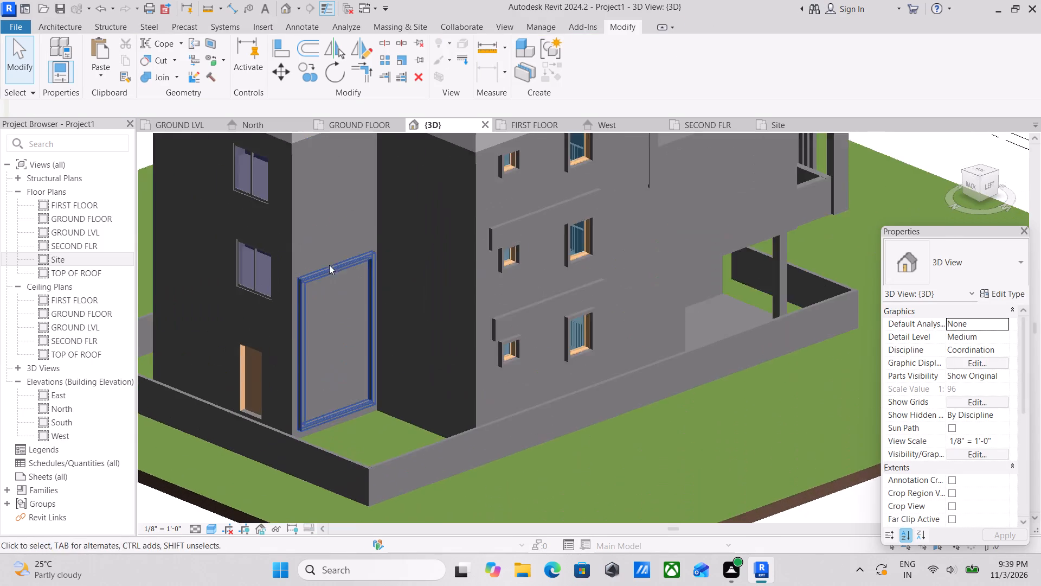
middle_click_drag(331, 302, 427, 275)
scroll(414, 304, "up", 4)
middle_click_drag(415, 307, 447, 383)
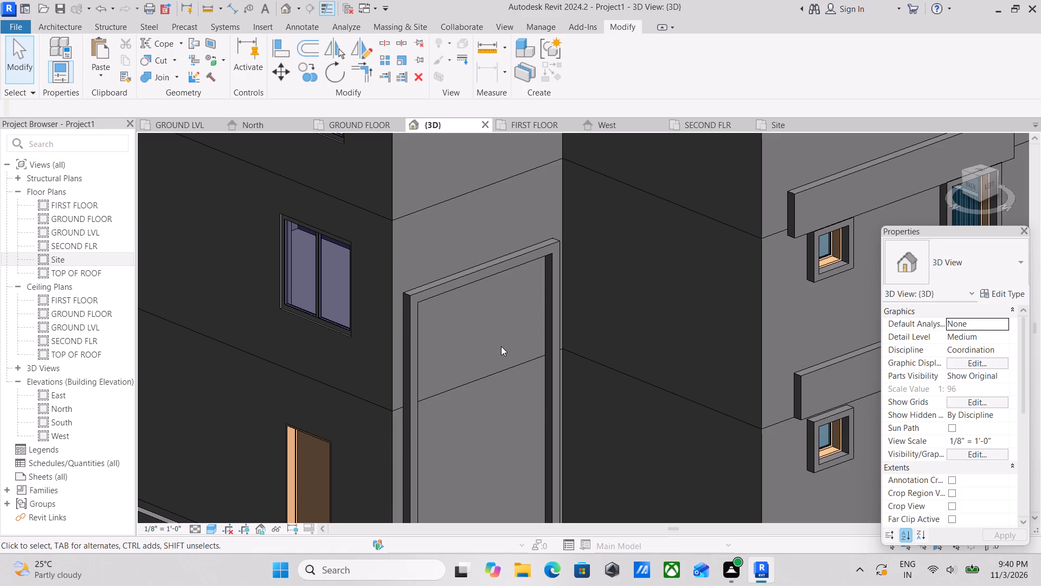
scroll(494, 346, "up", 1)
scroll(494, 346, "down", 1)
middle_click_drag(491, 337, 480, 317)
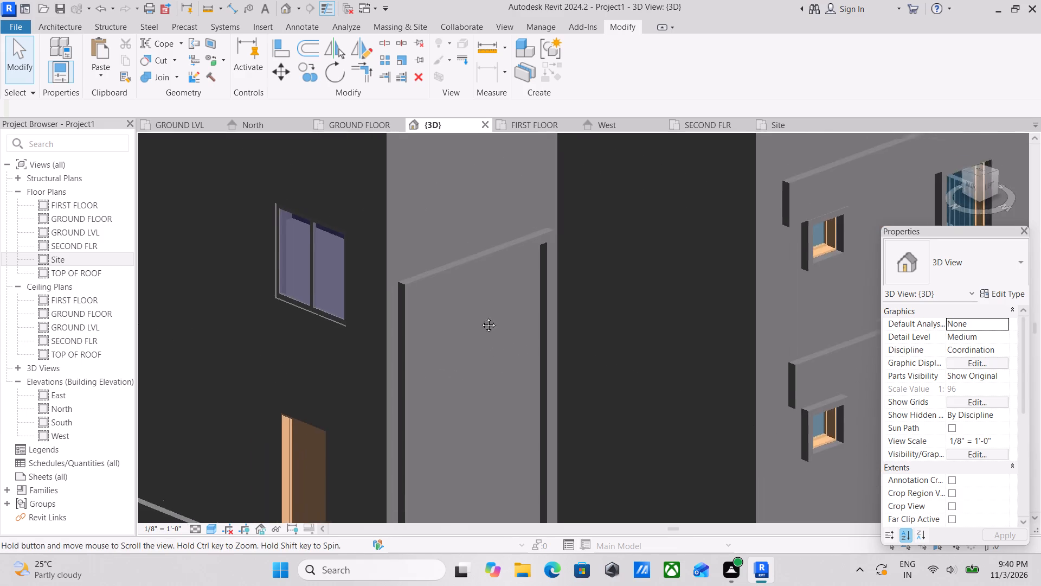
middle_click_drag(480, 317, 474, 289)
scroll(482, 329, "up", 5)
scroll(482, 327, "down", 2)
middle_click_drag(480, 337, 489, 388)
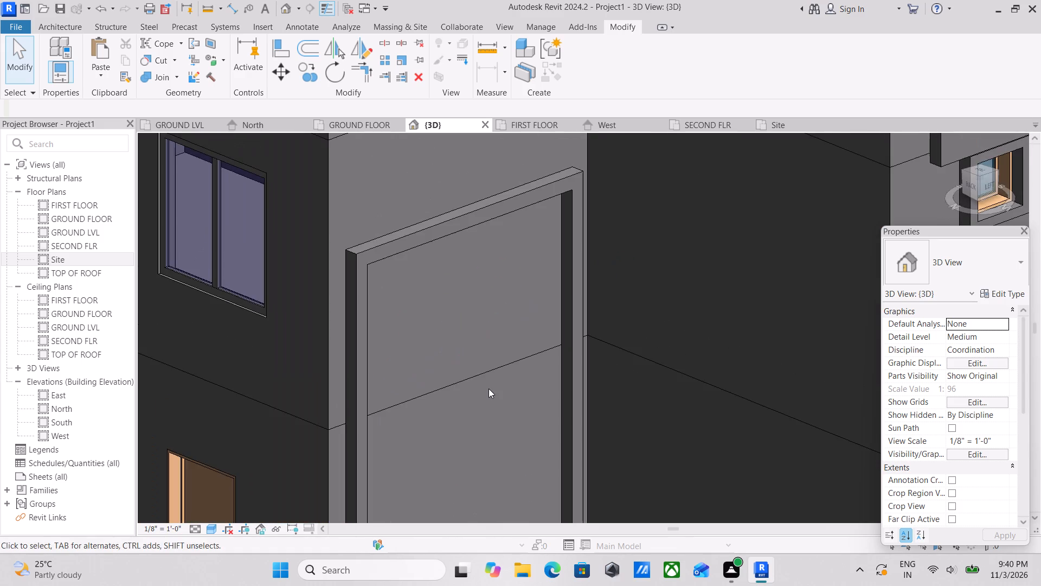
scroll(489, 388, "down", 2)
middle_click_drag(501, 374, 554, 321)
middle_click_drag(522, 334, 519, 374)
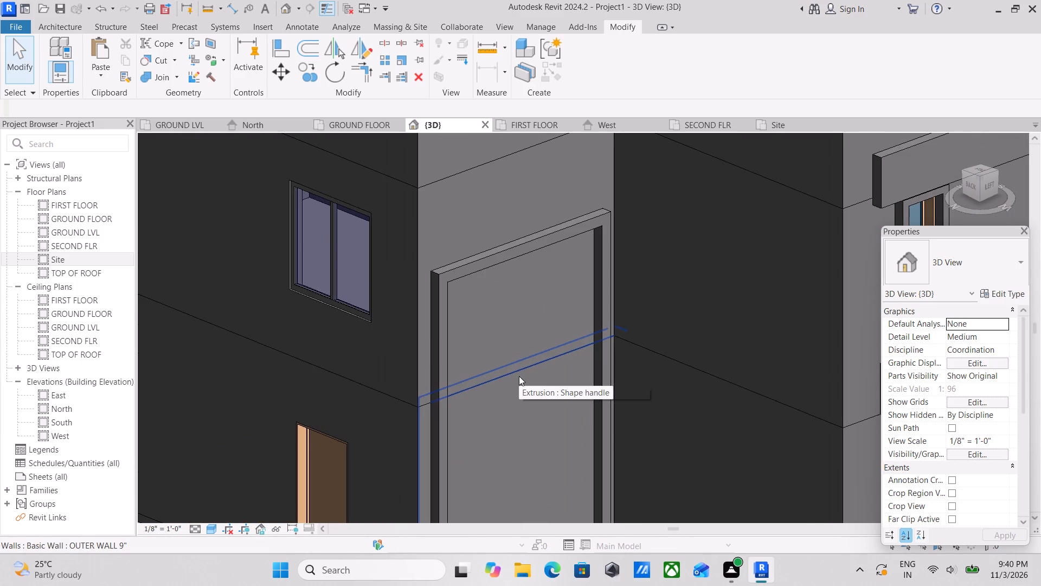
scroll(504, 369, "up", 3)
scroll(498, 360, "down", 1)
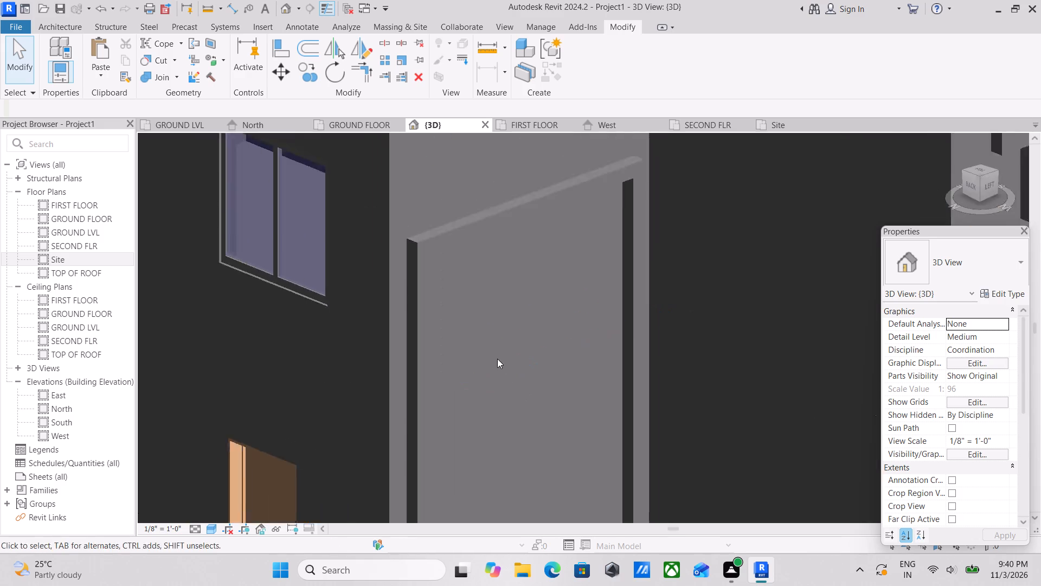
scroll(497, 359, "down", 3)
middle_click_drag(498, 360, 465, 407)
scroll(465, 407, "up", 2)
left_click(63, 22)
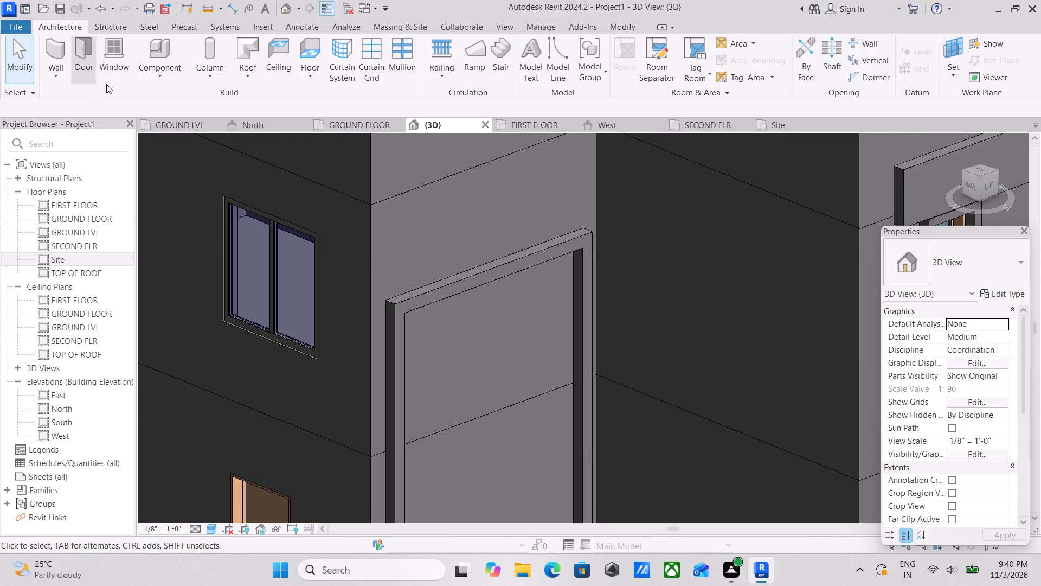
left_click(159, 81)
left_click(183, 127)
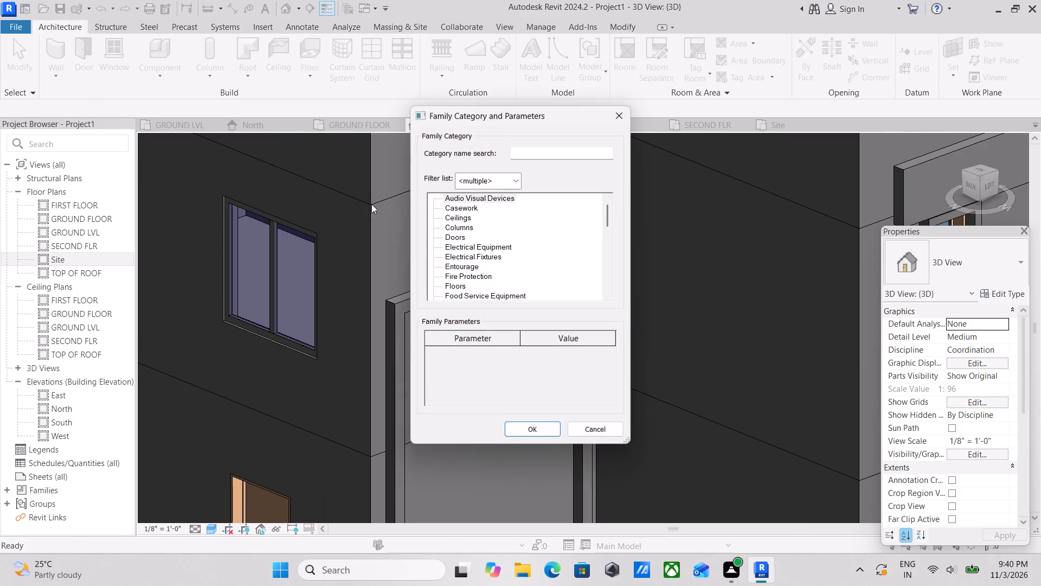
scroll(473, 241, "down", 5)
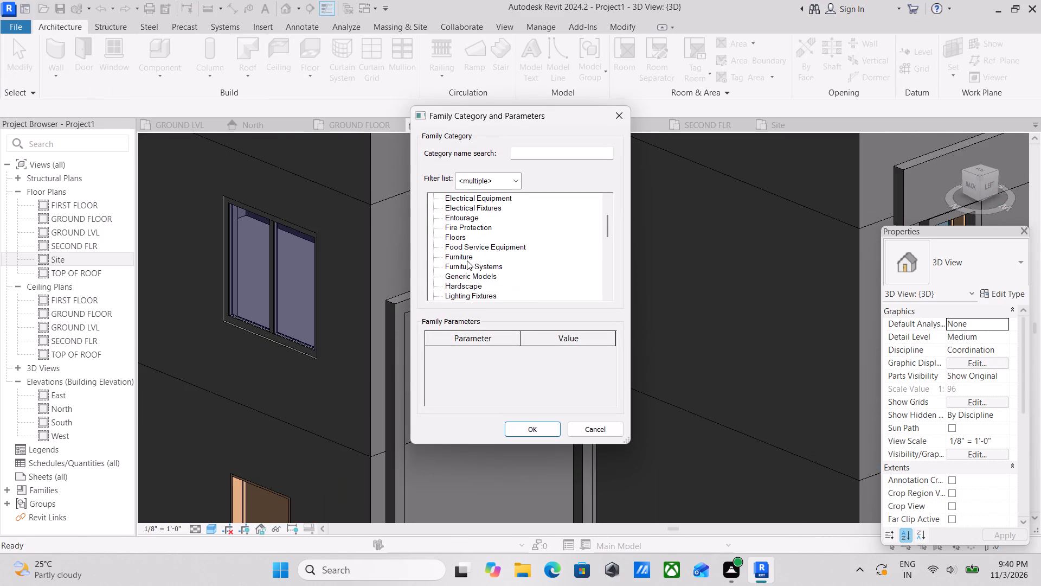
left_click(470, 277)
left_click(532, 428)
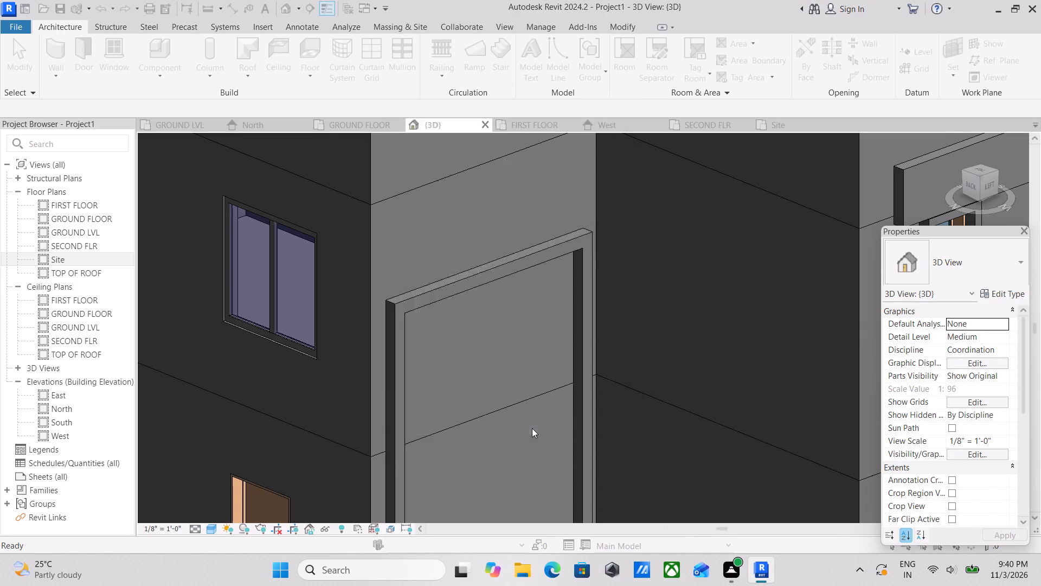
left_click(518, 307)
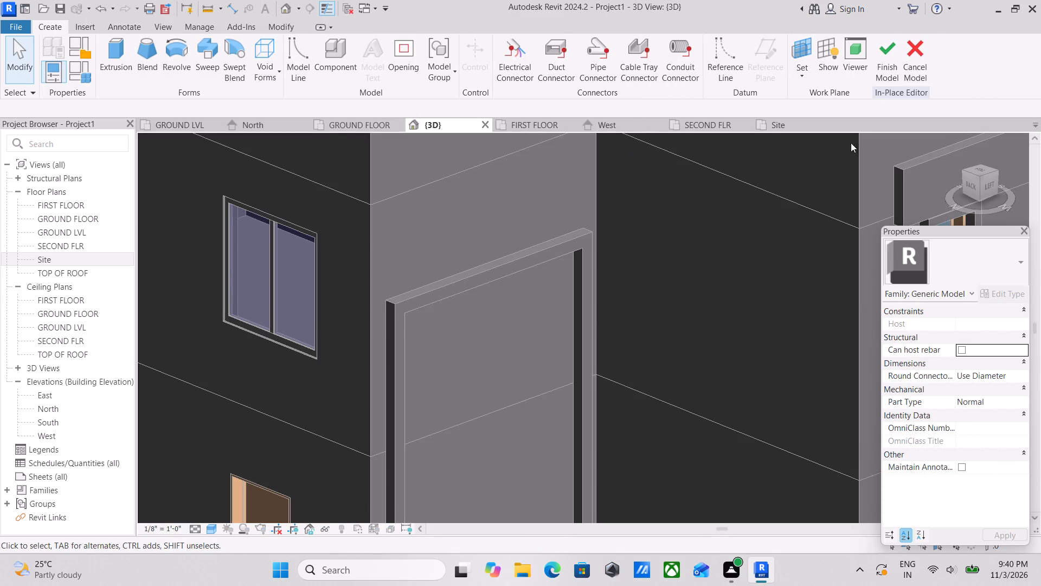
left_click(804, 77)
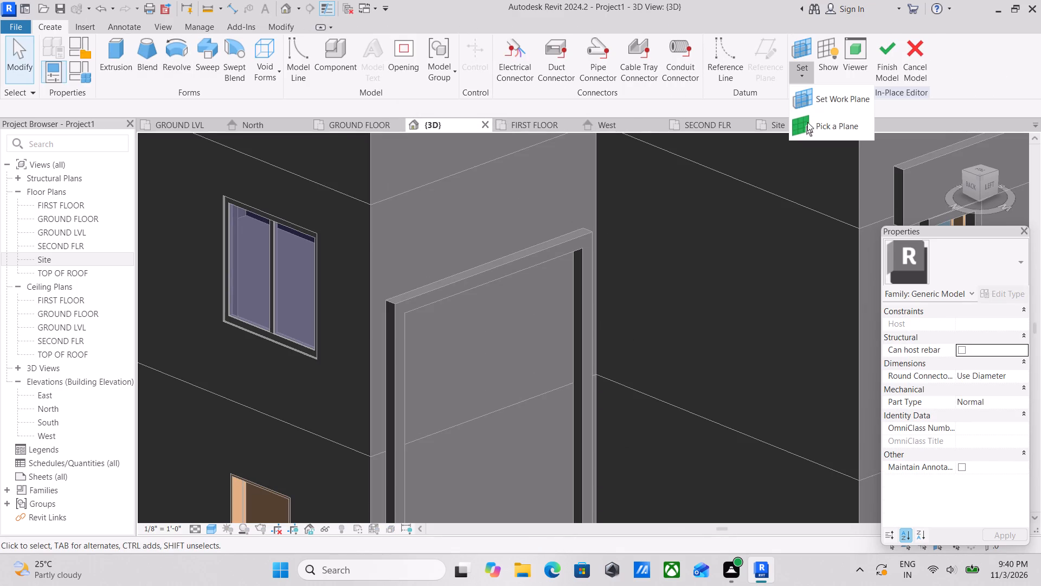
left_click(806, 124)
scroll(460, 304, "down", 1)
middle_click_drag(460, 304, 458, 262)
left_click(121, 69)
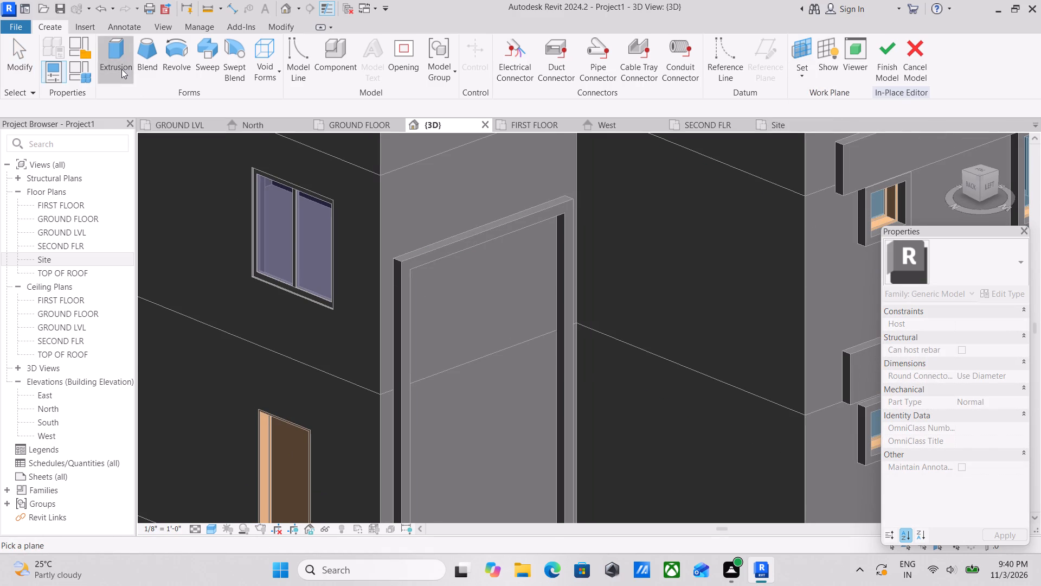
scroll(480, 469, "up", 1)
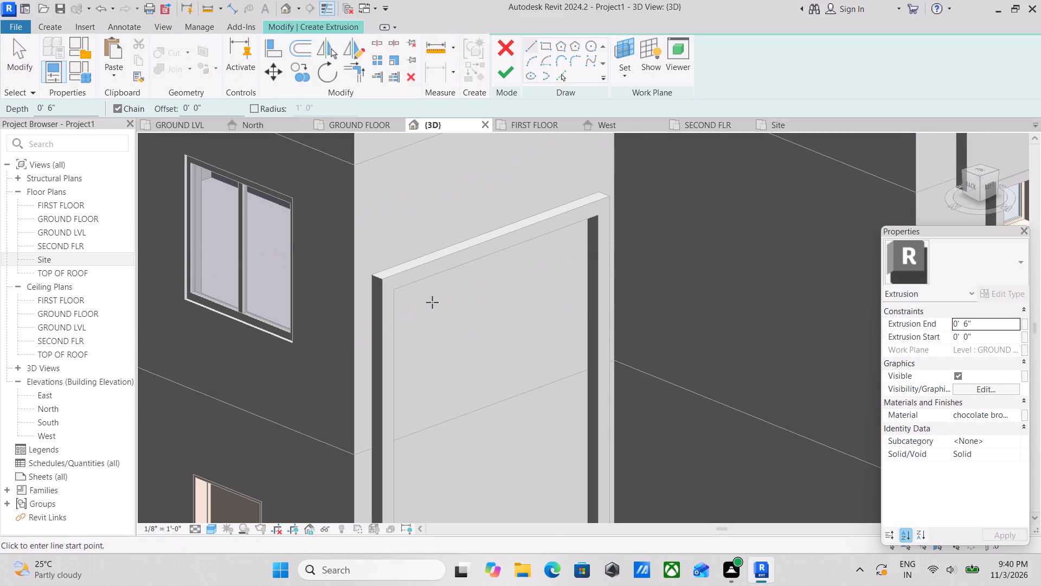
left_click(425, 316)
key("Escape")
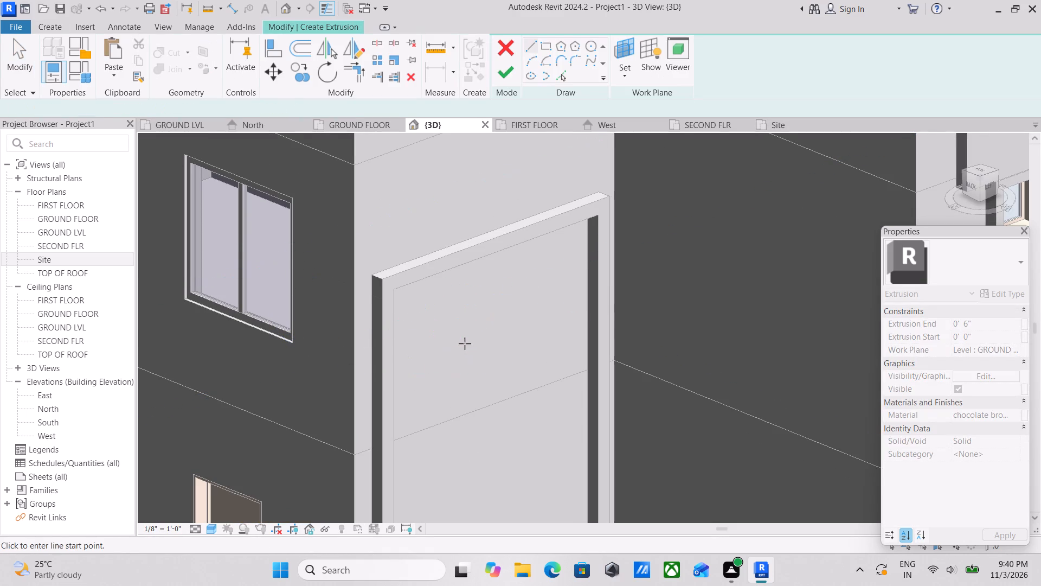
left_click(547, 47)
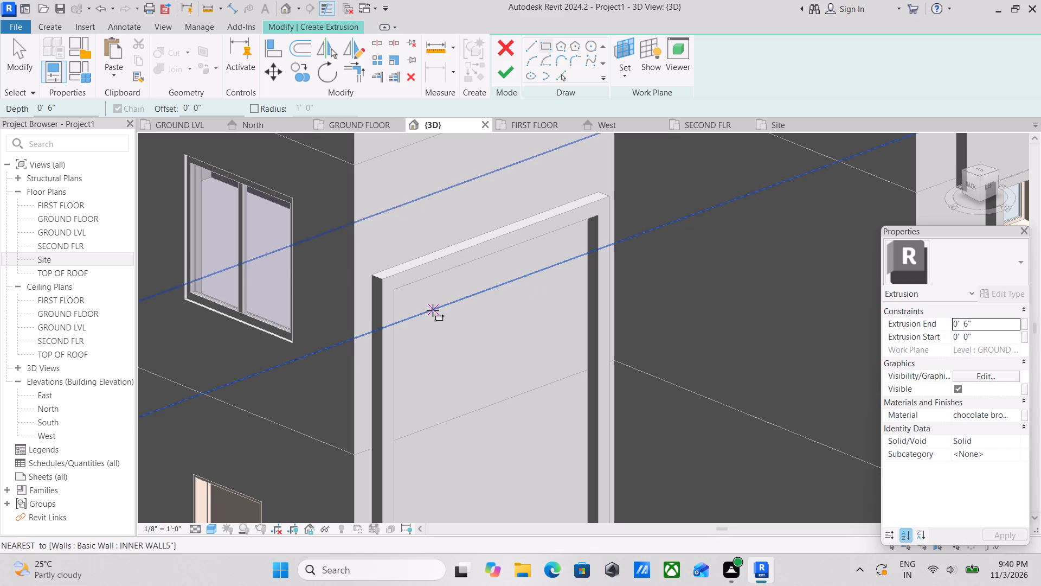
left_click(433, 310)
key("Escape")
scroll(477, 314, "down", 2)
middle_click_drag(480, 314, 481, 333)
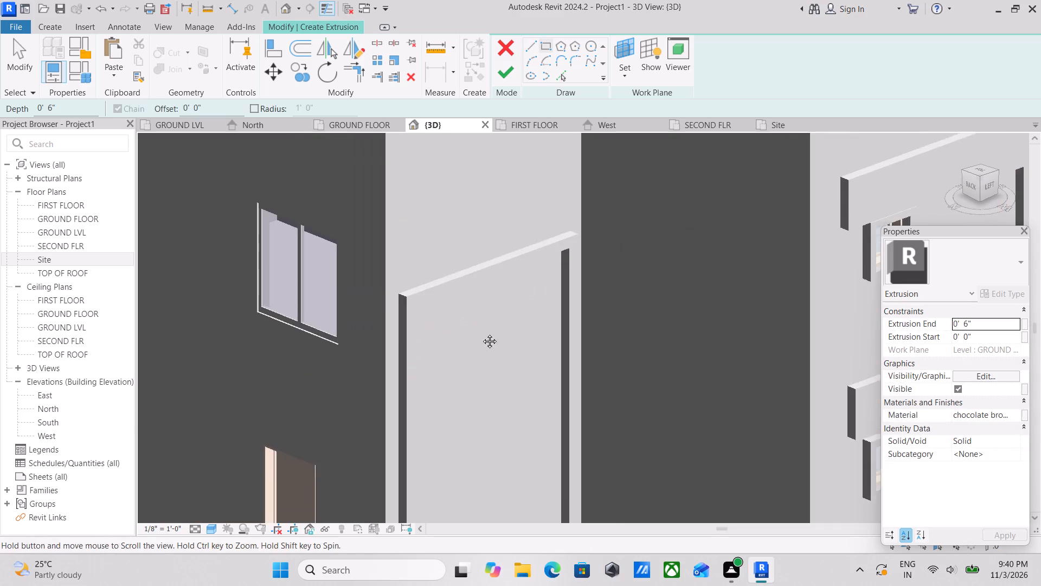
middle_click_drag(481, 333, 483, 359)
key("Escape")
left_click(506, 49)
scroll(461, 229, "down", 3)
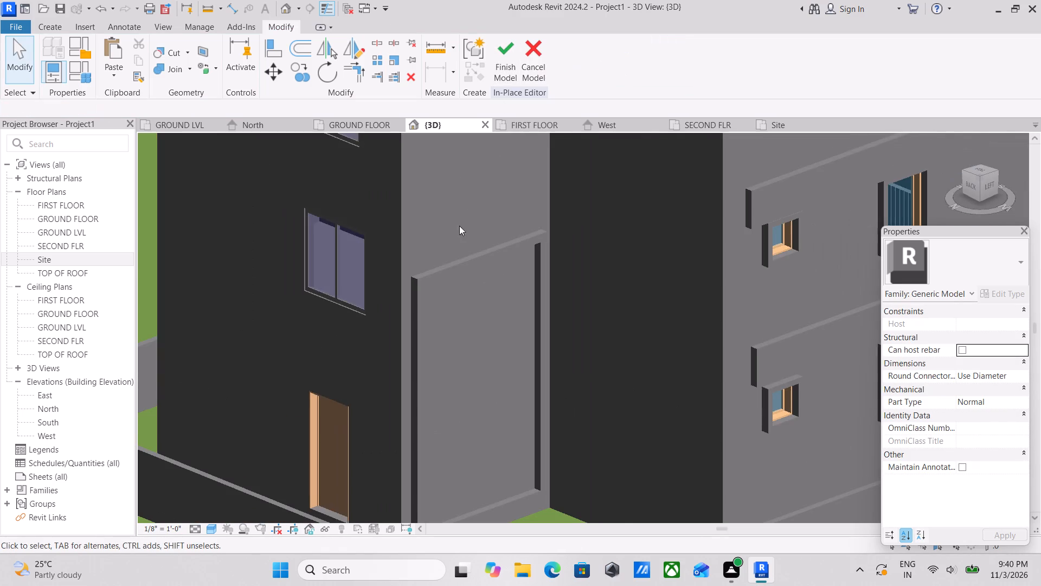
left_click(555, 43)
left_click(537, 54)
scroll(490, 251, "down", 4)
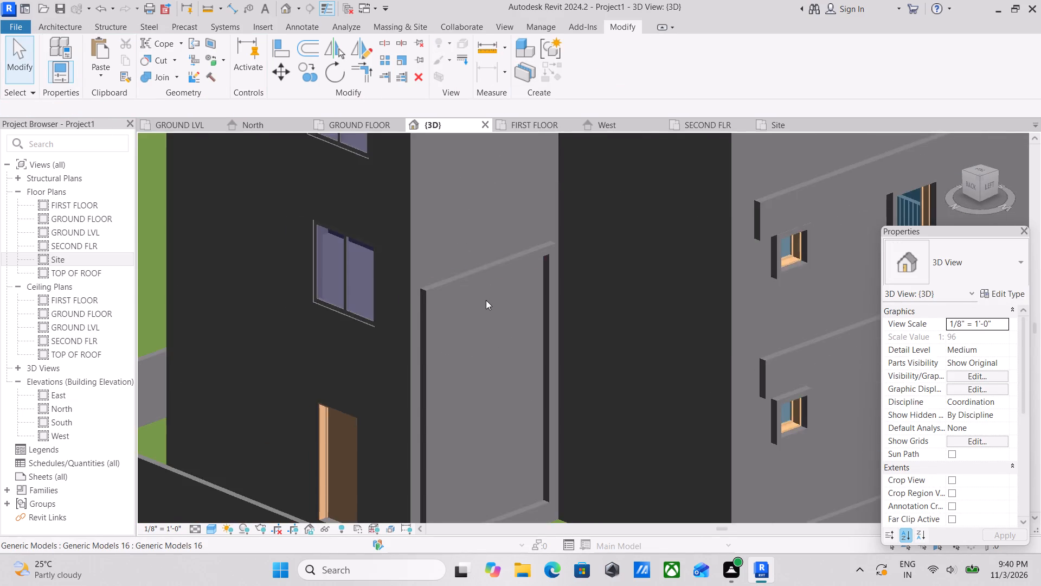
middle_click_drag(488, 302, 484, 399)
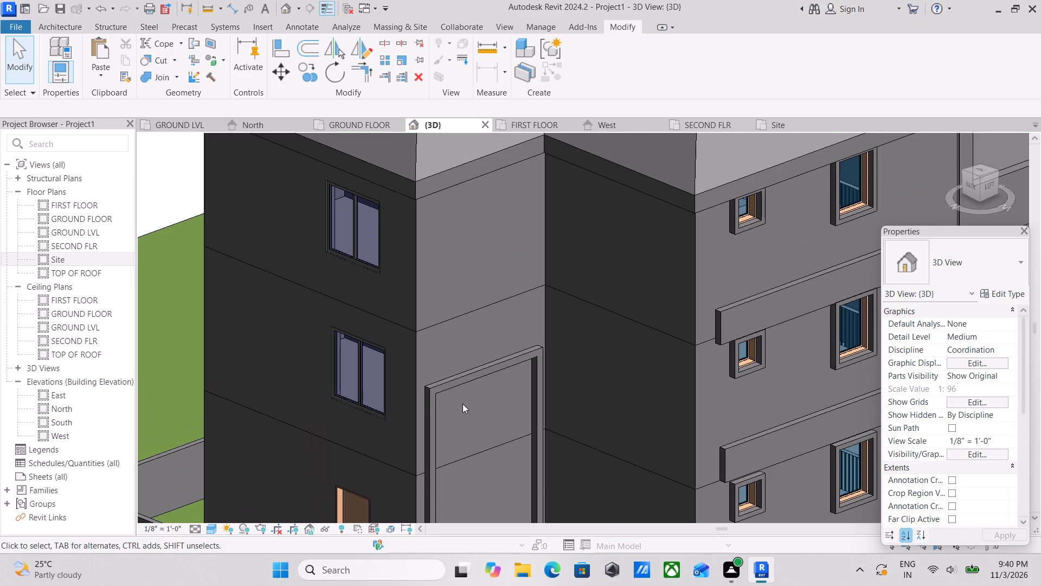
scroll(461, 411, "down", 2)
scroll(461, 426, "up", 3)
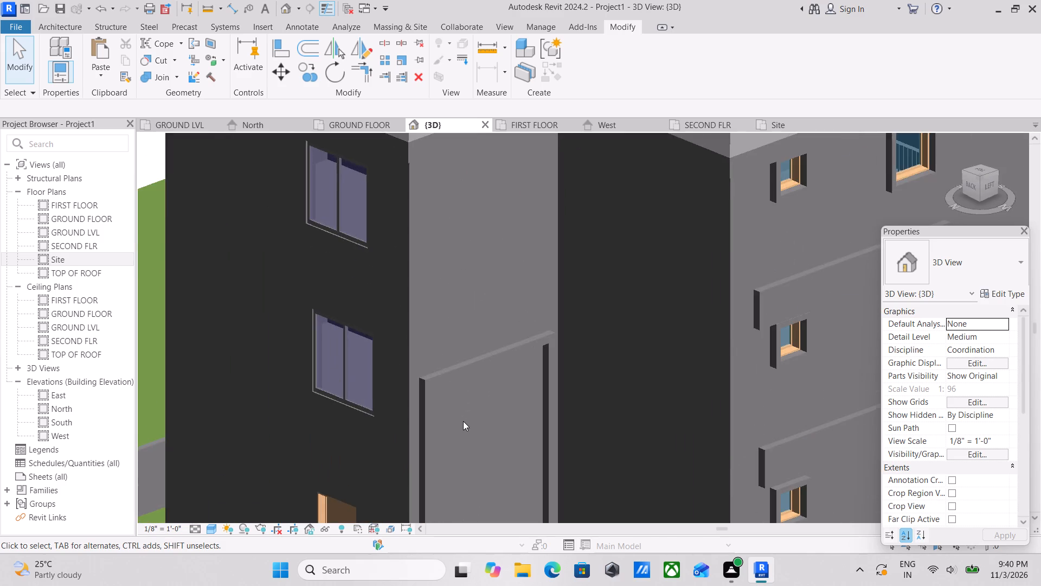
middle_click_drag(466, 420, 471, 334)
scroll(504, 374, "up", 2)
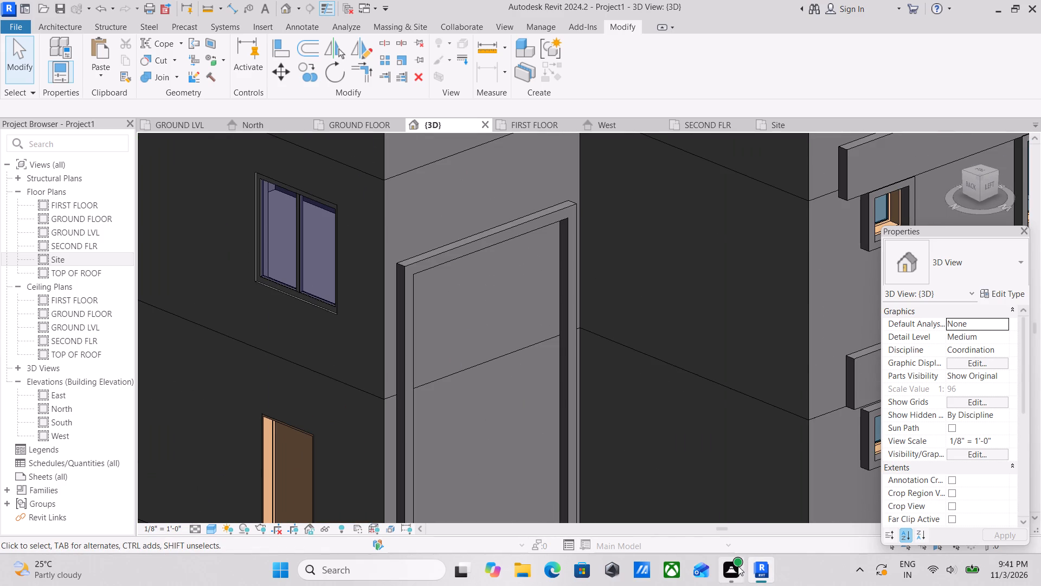
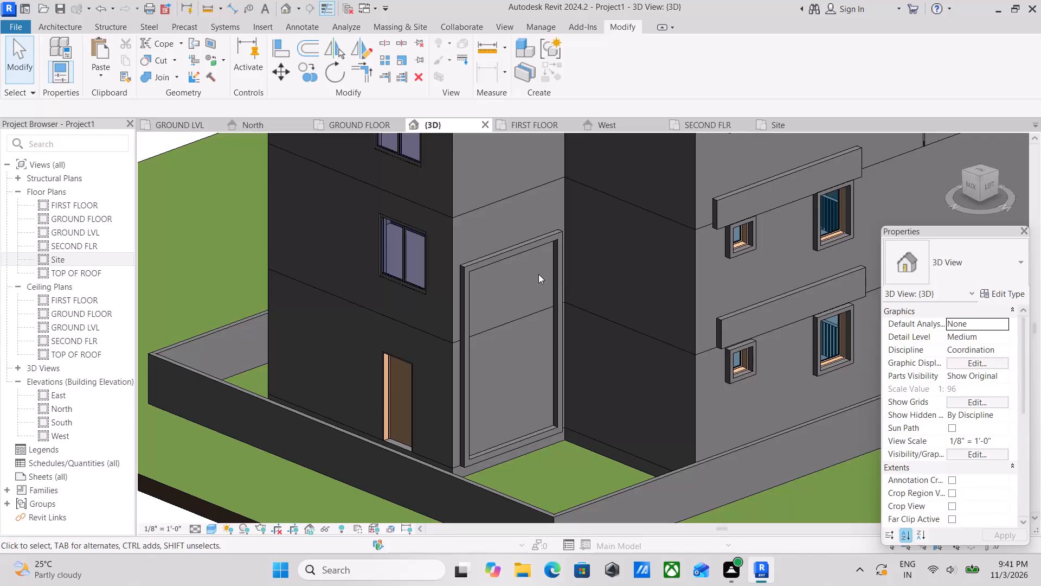
Create a new in-place model component in the Generic Models category, keeping the default name.
scroll(556, 283, "down", 2)
scroll(446, 298, "up", 4)
middle_click_drag(519, 258, 608, 150)
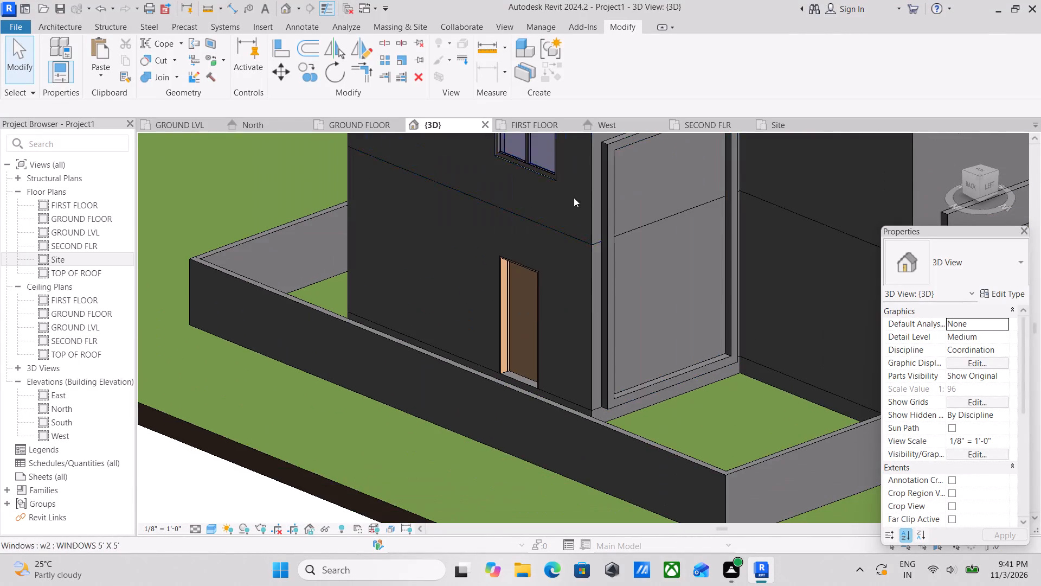
middle_click_drag(619, 225, 517, 270)
scroll(505, 277, "up", 1)
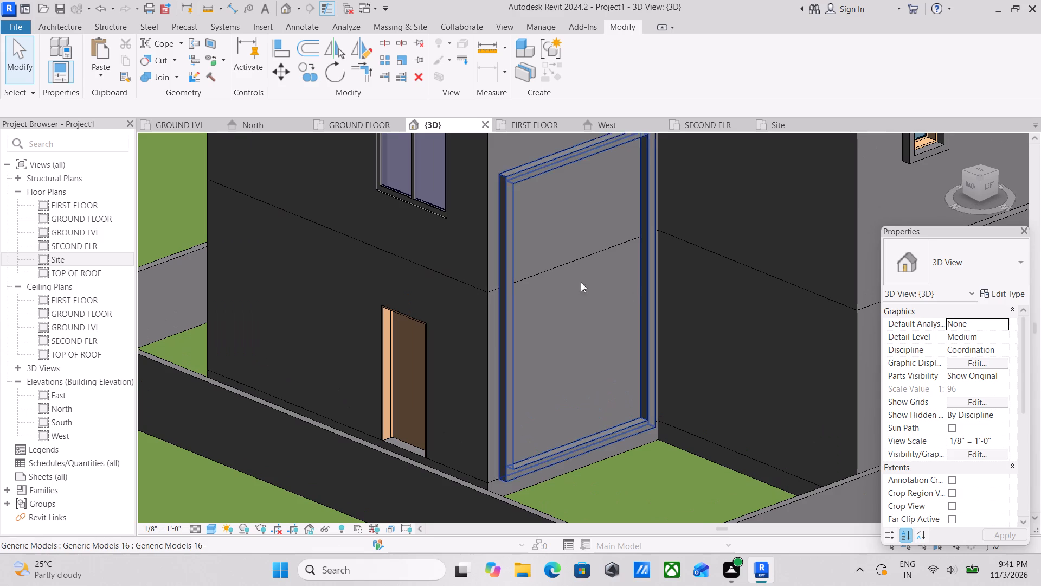
scroll(627, 295, "down", 1)
middle_click_drag(612, 289, 584, 277)
middle_click_drag(536, 308, 511, 396)
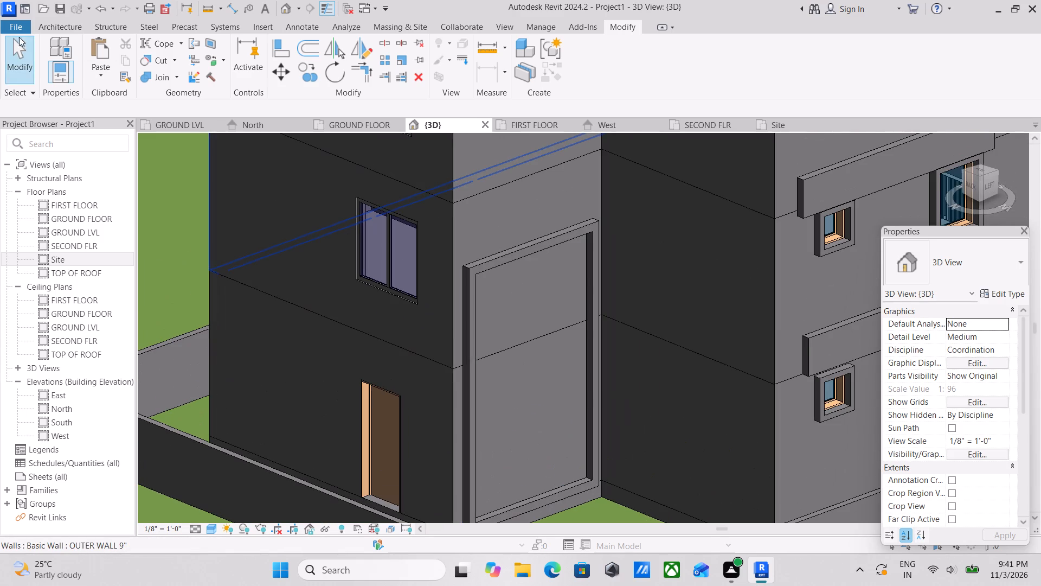
left_click(57, 24)
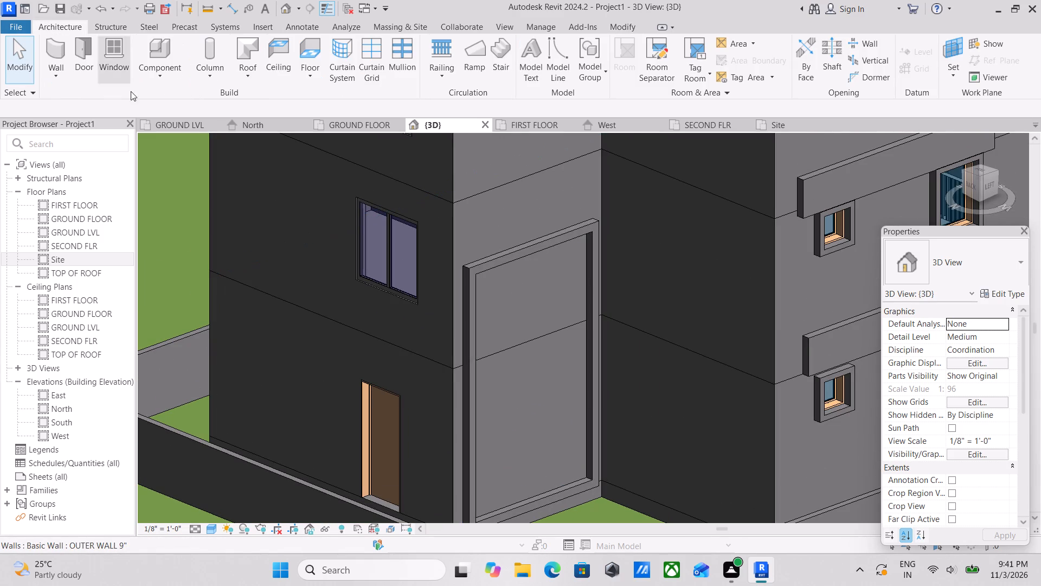
left_click(166, 83)
left_click(146, 130)
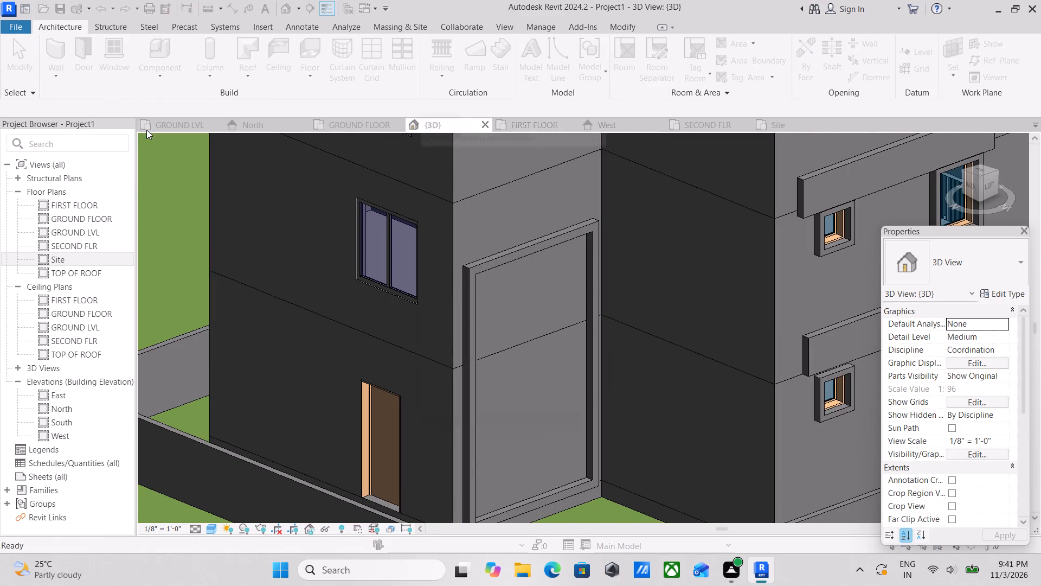
scroll(173, 148, "up", 1)
scroll(490, 331, "down", 6)
scroll(472, 282, "down", 3)
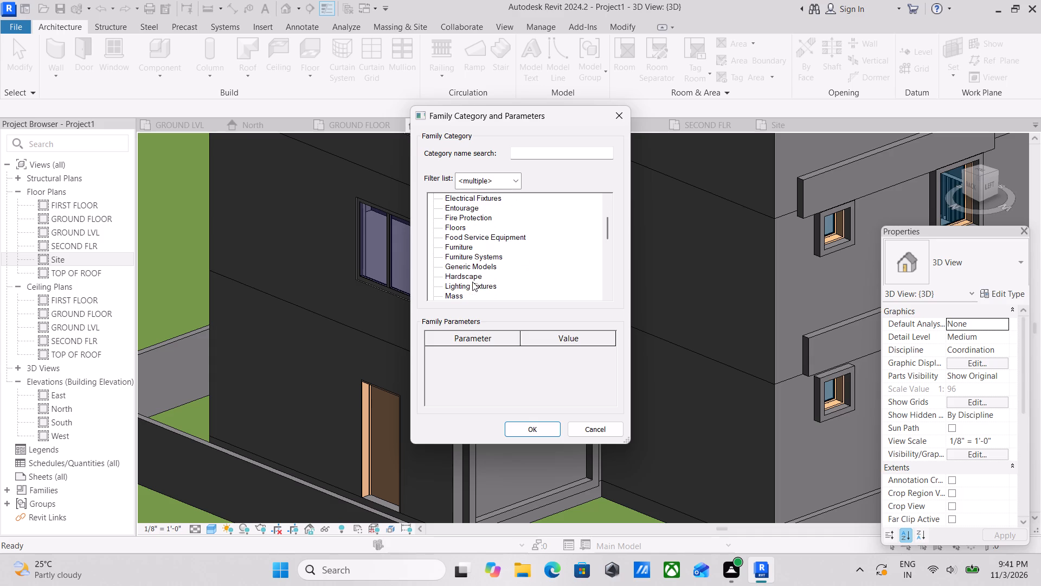
left_click(475, 263)
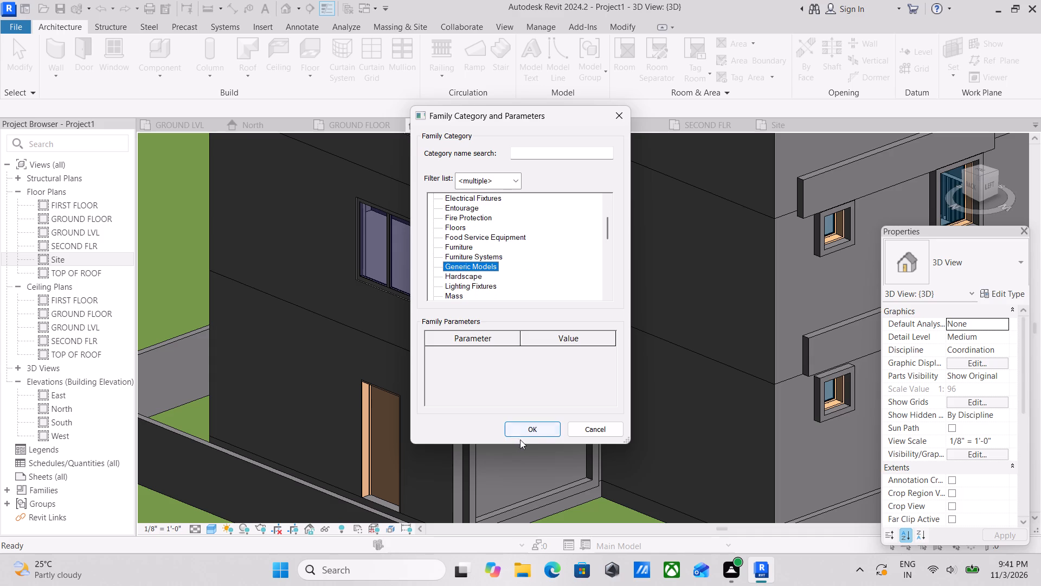
left_click(525, 432)
scroll(528, 297, "up", 1)
left_click(528, 316)
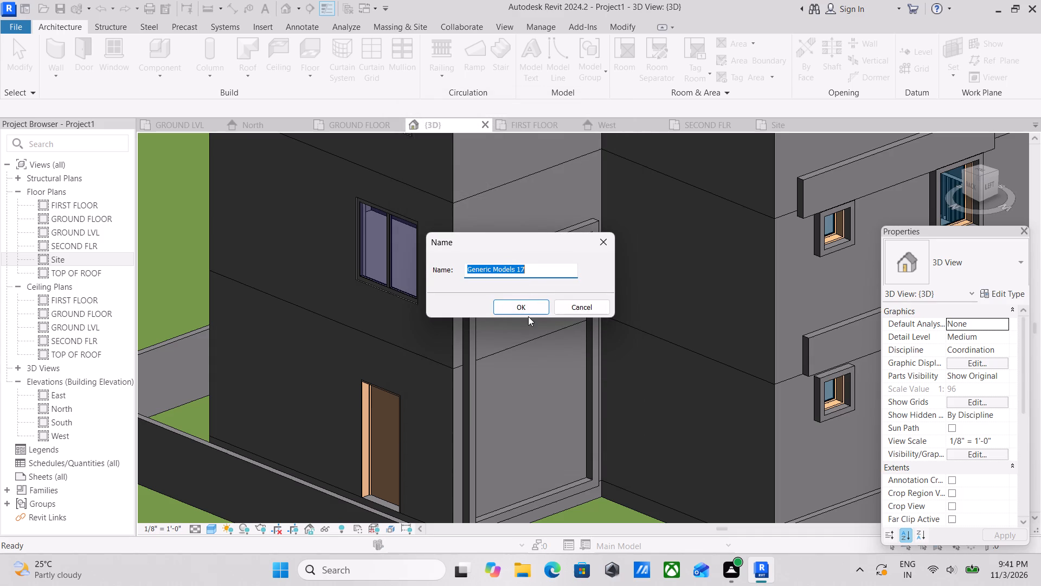
left_click(528, 316)
left_click(526, 313)
scroll(489, 263, "up", 3)
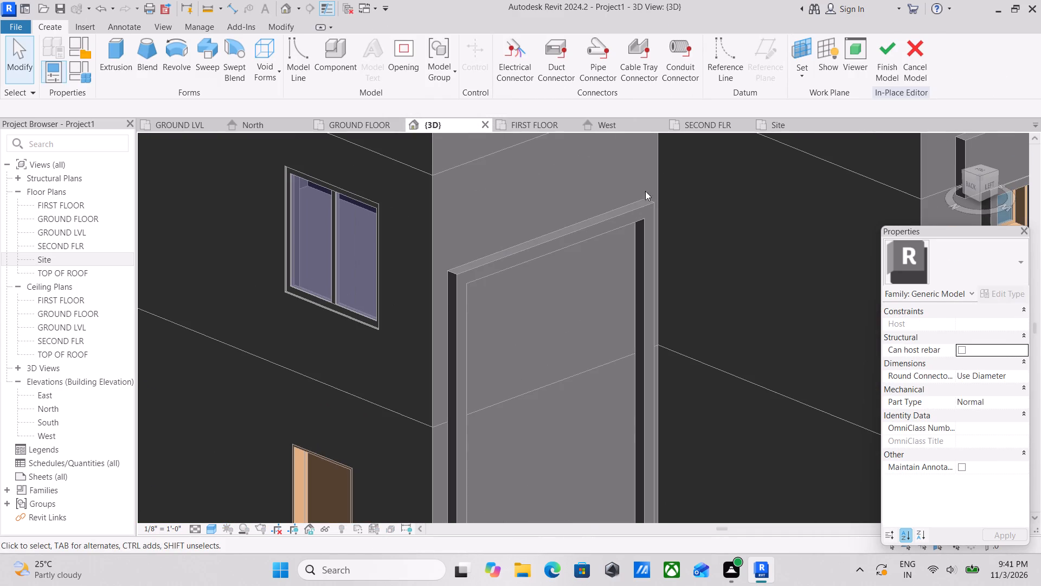
Set the work plane to the underside of the rear wall frame's top member by picking that face.
left_click(793, 79)
left_click(794, 124)
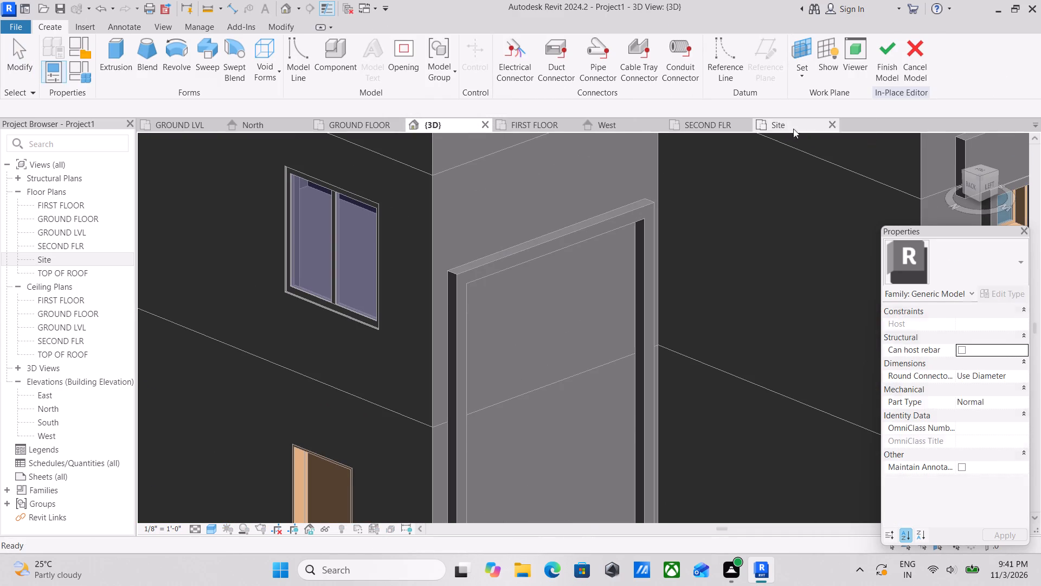
middle_click_drag(448, 262, 383, 128)
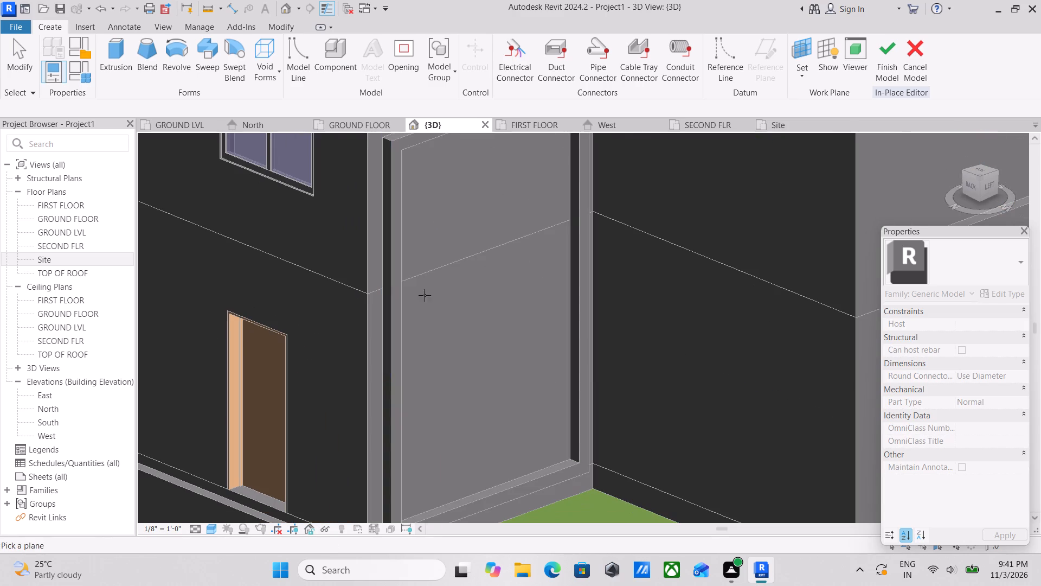
scroll(421, 259, "down", 1)
middle_click_drag(421, 273, 408, 135)
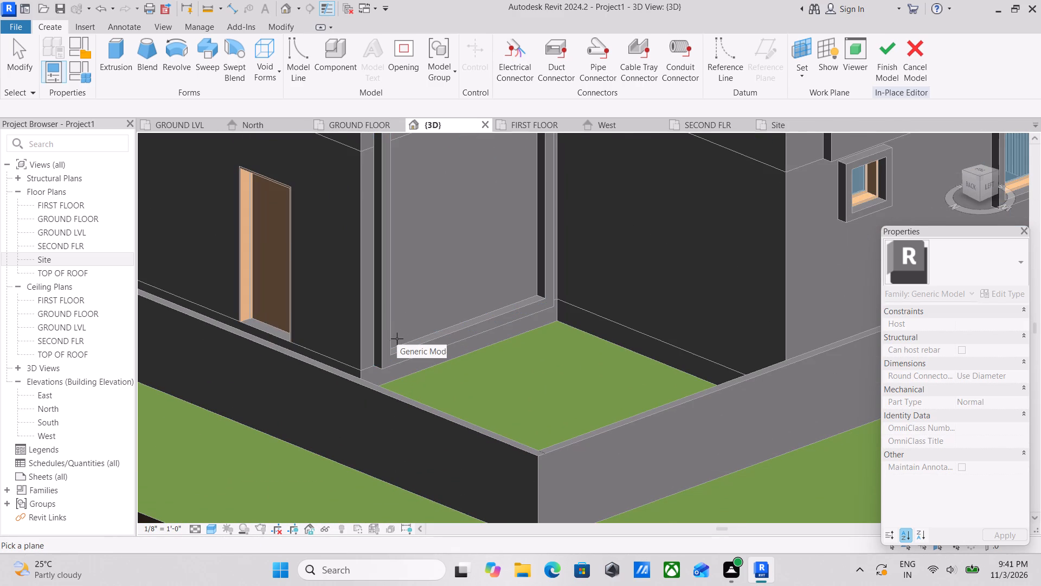
middle_click_drag(390, 269, 329, 469)
middle_click_drag(399, 261, 377, 335)
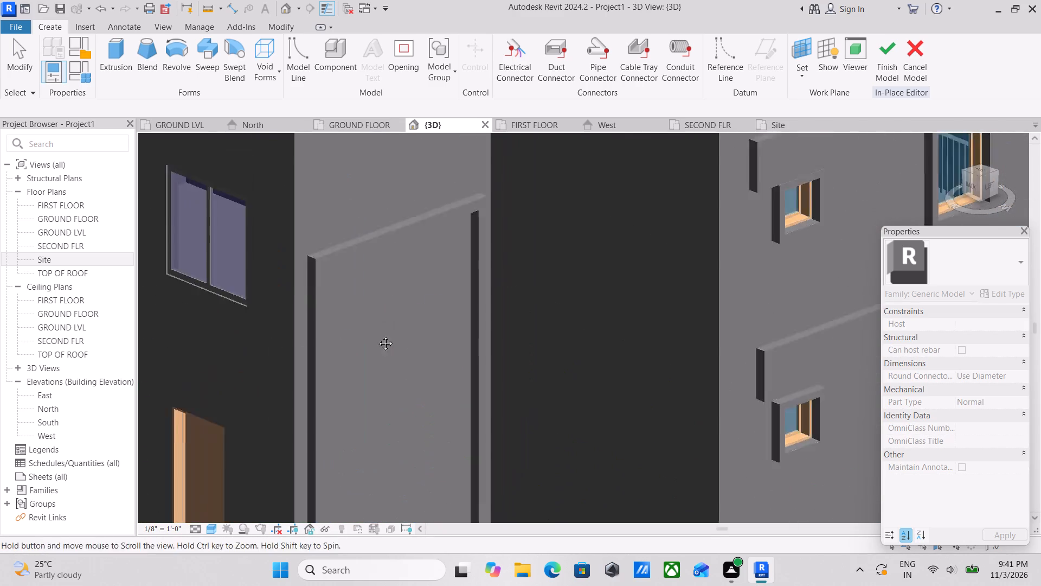
middle_click_drag(377, 335, 374, 341)
scroll(421, 268, "up", 9)
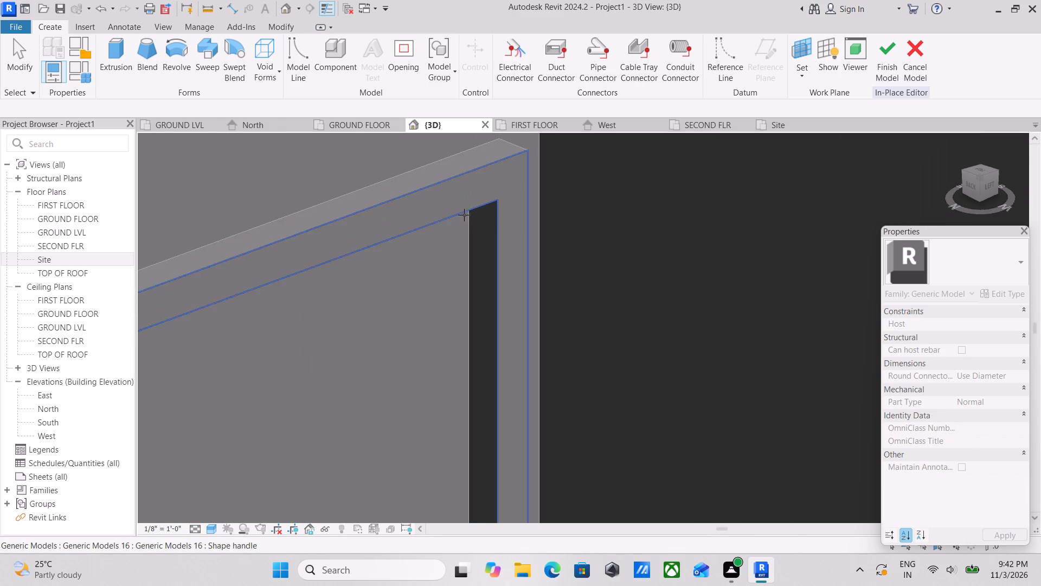
scroll(450, 247, "down", 1)
middle_click_drag(449, 245, 466, 165)
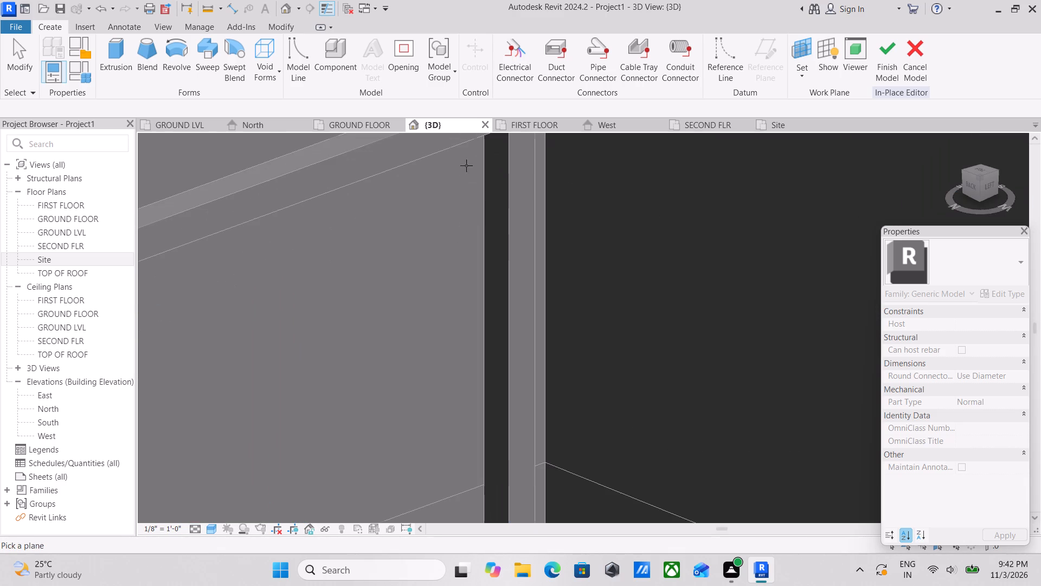
scroll(371, 256, "down", 4)
middle_click_drag(385, 233, 504, 197)
middle_click_drag(399, 259, 455, 244)
scroll(298, 196, "down", 1)
middle_click_drag(298, 196, 294, 338)
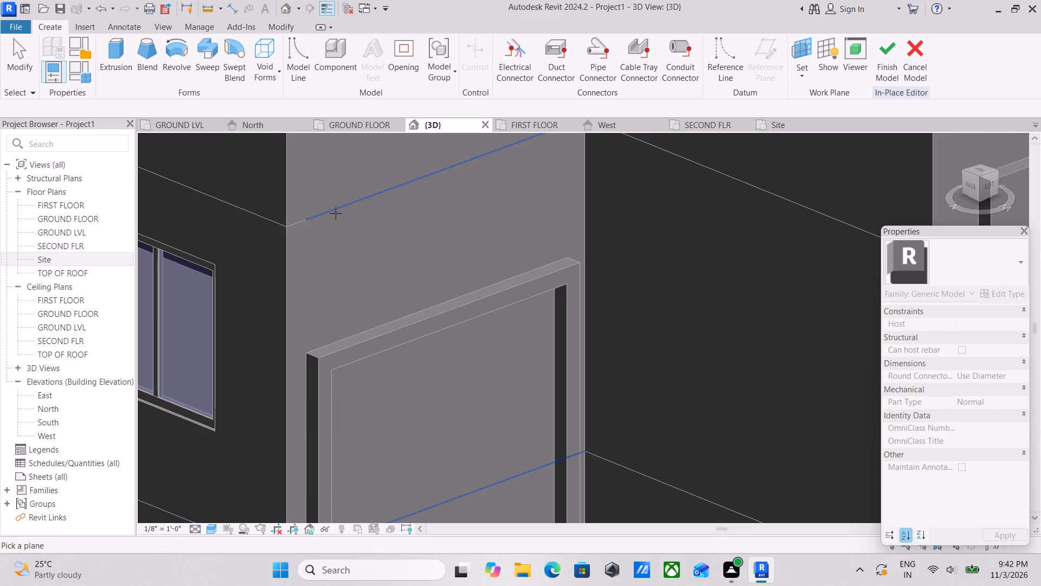
scroll(339, 227, "down", 2)
middle_click_drag(298, 230, 407, 171)
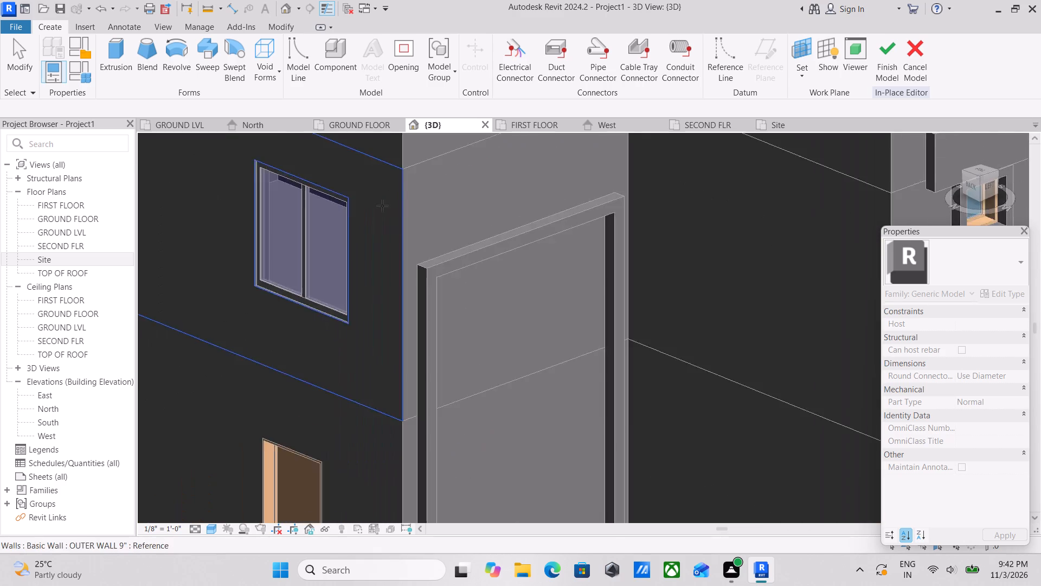
scroll(362, 224, "down", 2)
middle_click_drag(362, 225, 385, 216)
scroll(392, 260, "down", 1)
middle_click_drag(392, 260, 426, 227)
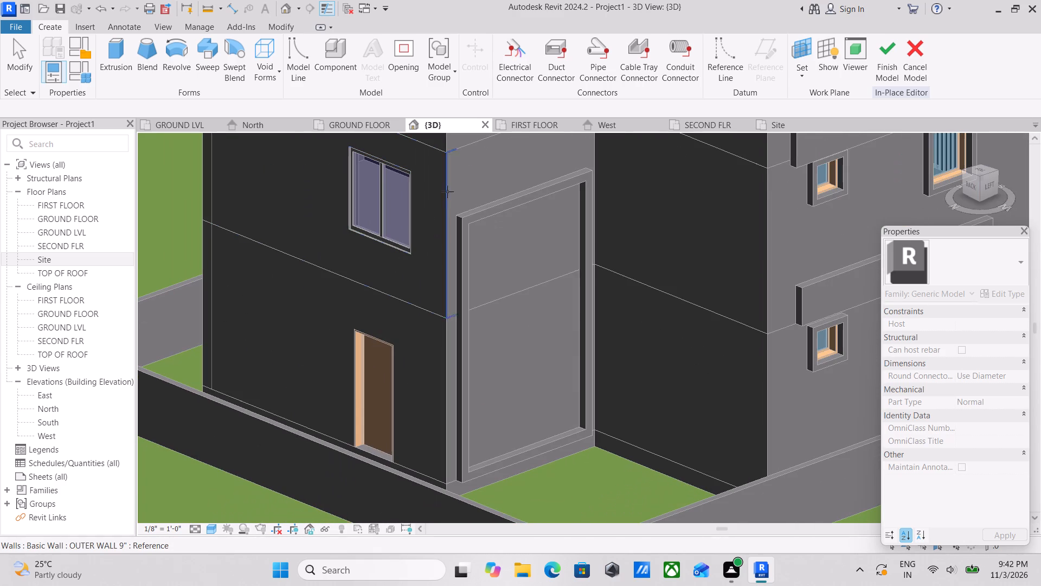
scroll(505, 278, "up", 3)
scroll(500, 240, "down", 1)
middle_click_drag(494, 243, 466, 273)
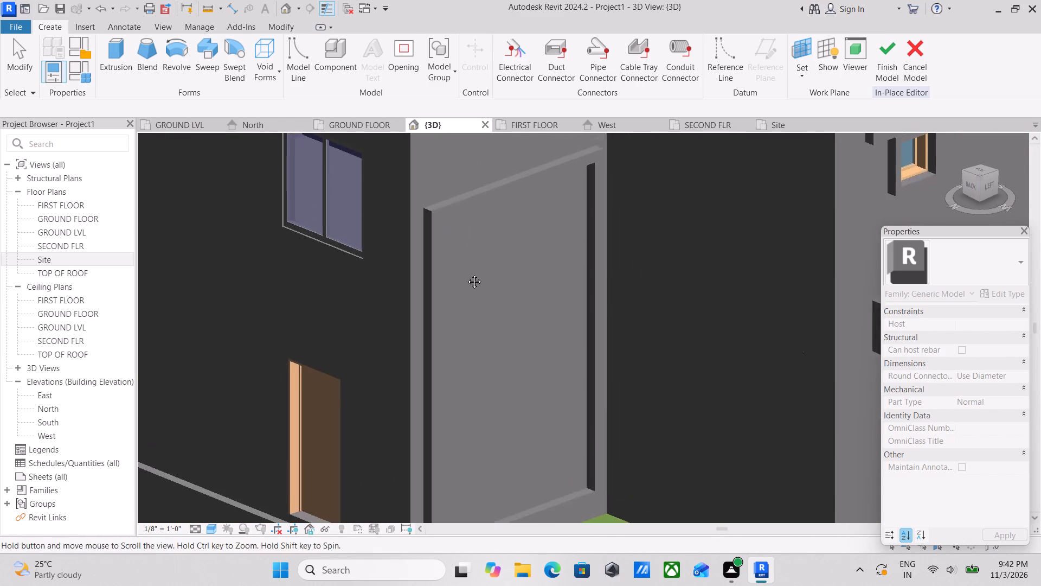
middle_click_drag(466, 273, 462, 280)
scroll(457, 249, "up", 3)
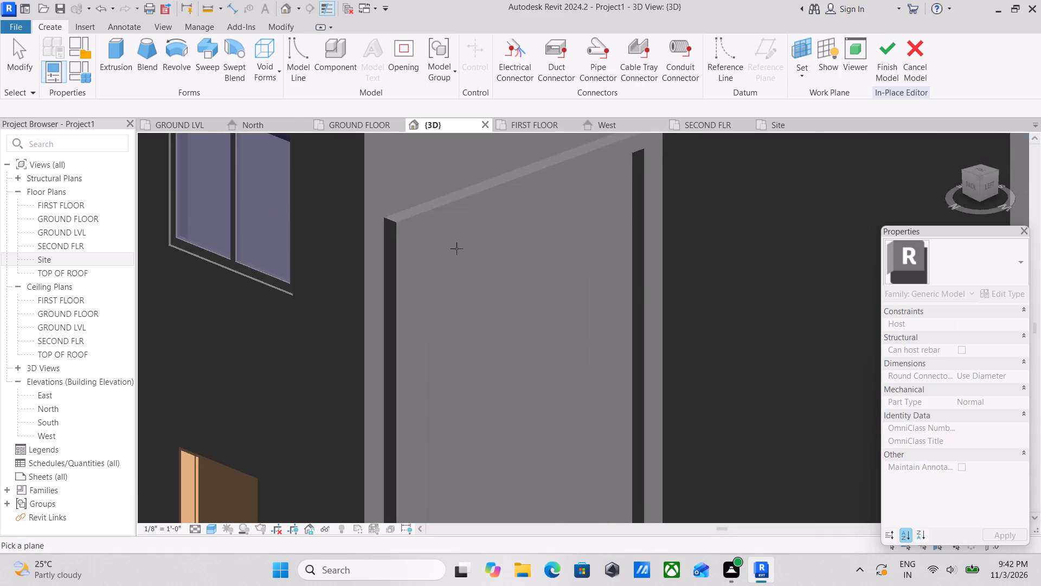
scroll(457, 249, "down", 2)
scroll(457, 249, "up", 5)
scroll(457, 249, "down", 3)
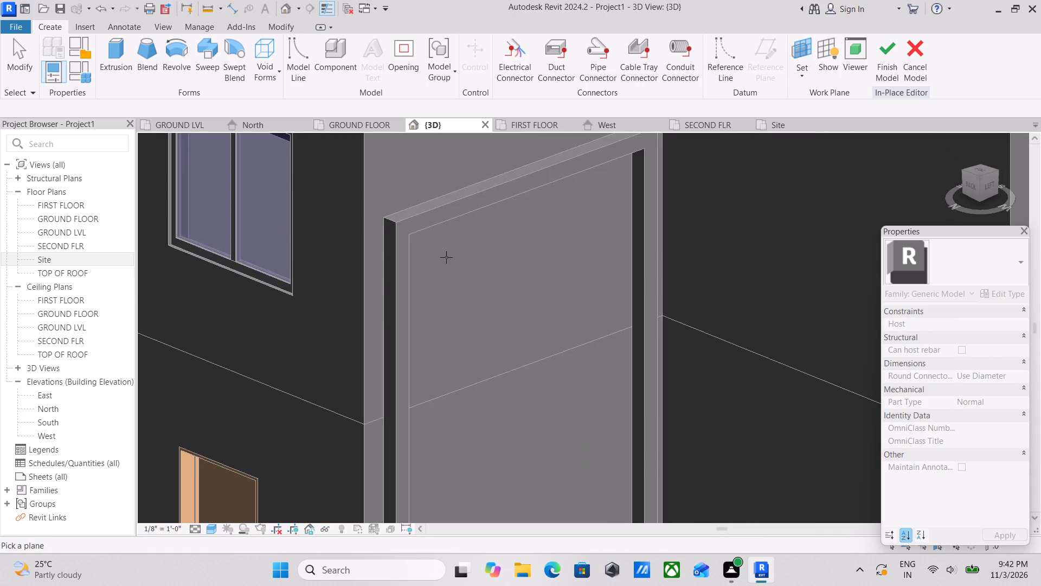
middle_click_drag(446, 257, 501, 149)
scroll(562, 230, "up", 2)
middle_click_drag(575, 219, 541, 142, "shift")
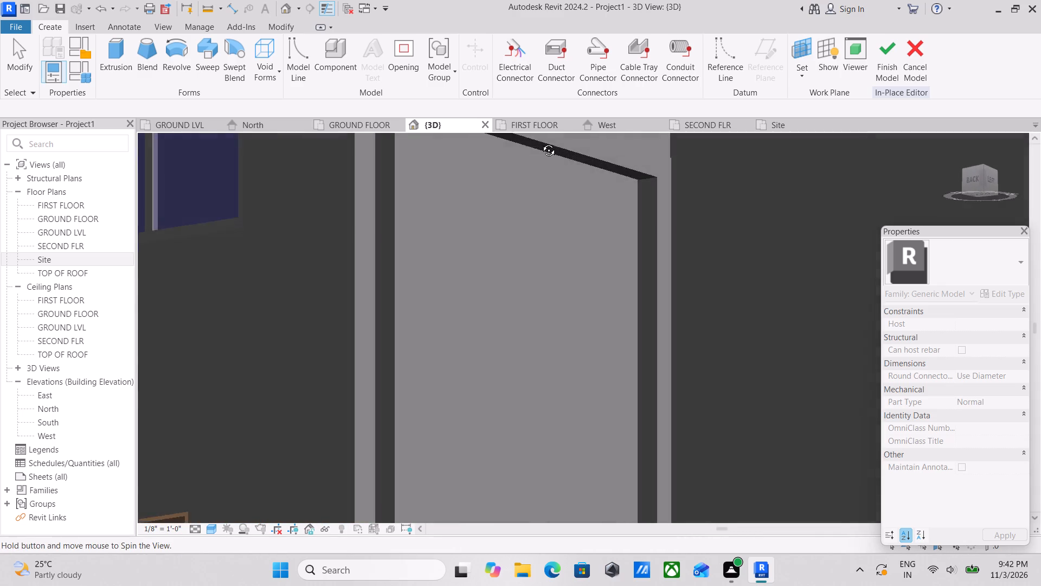
middle_click_drag(541, 142, 541, 141, "shift")
middle_click_drag(518, 207, 503, 314)
scroll(494, 266, "up", 3)
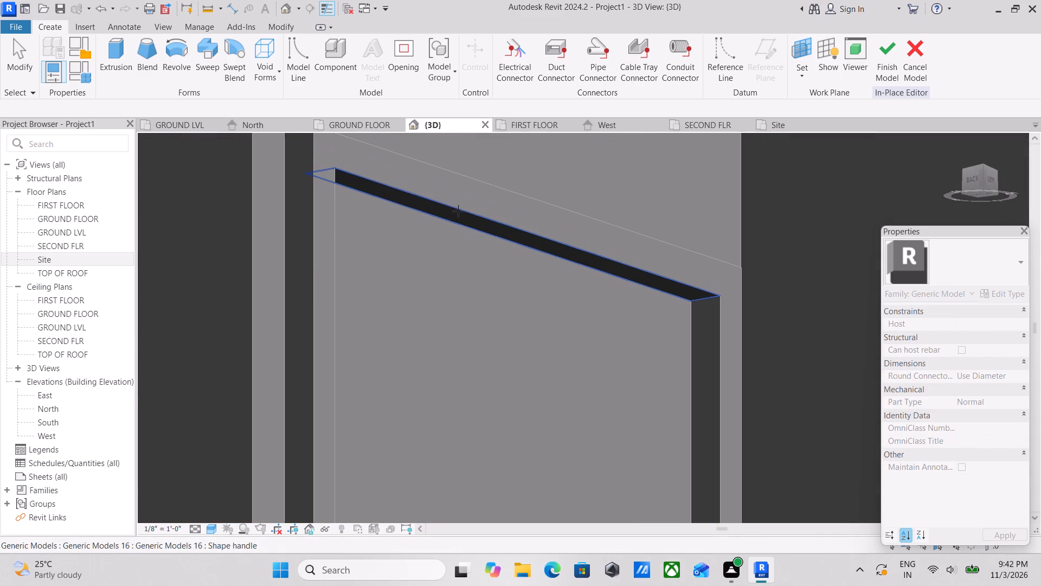
left_click(458, 211)
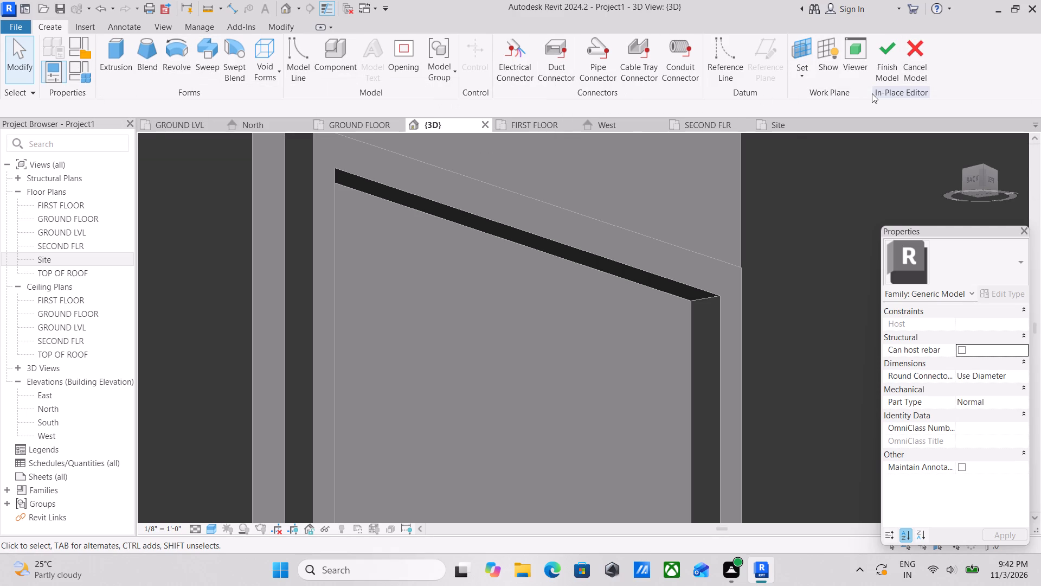
left_click(799, 71)
left_click(799, 71)
left_click(800, 73)
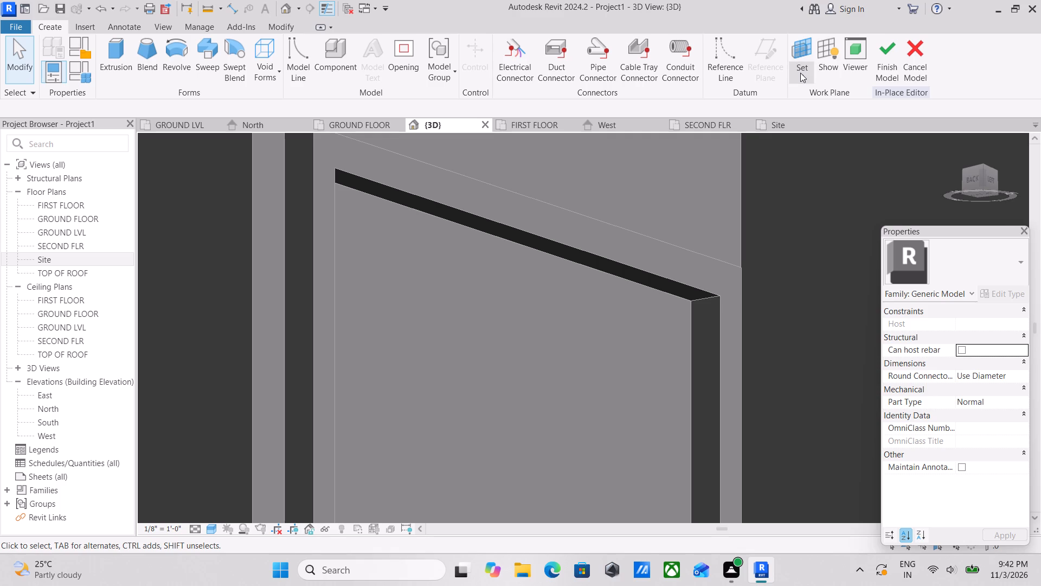
left_click(800, 73)
left_click(797, 74)
left_click(797, 74)
Start an Extrusion and sketch a small circle on the underside of the frame's top member, near its door-side end and within the member's depth.
left_click(107, 52)
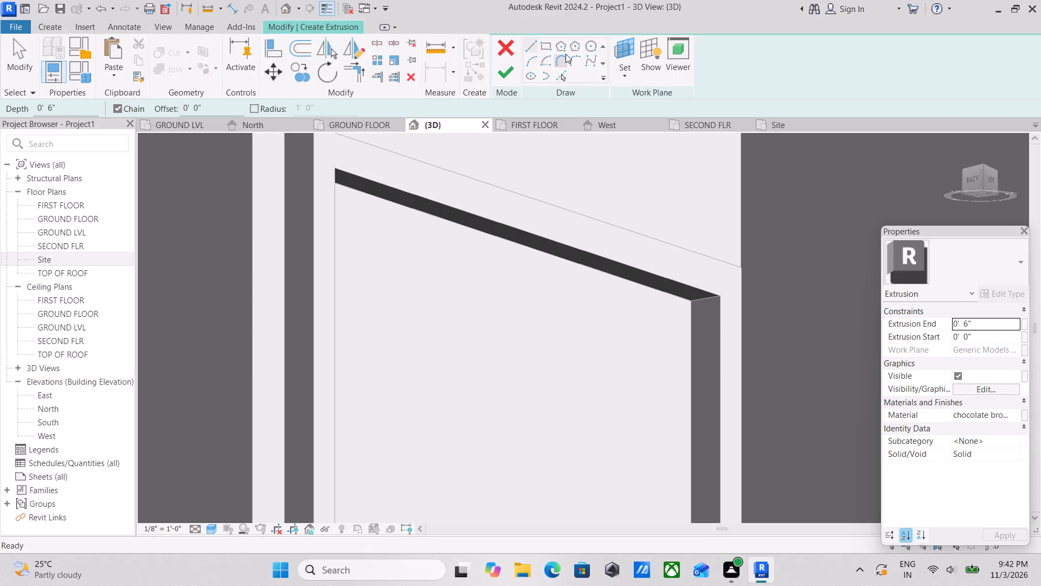
left_click(589, 47)
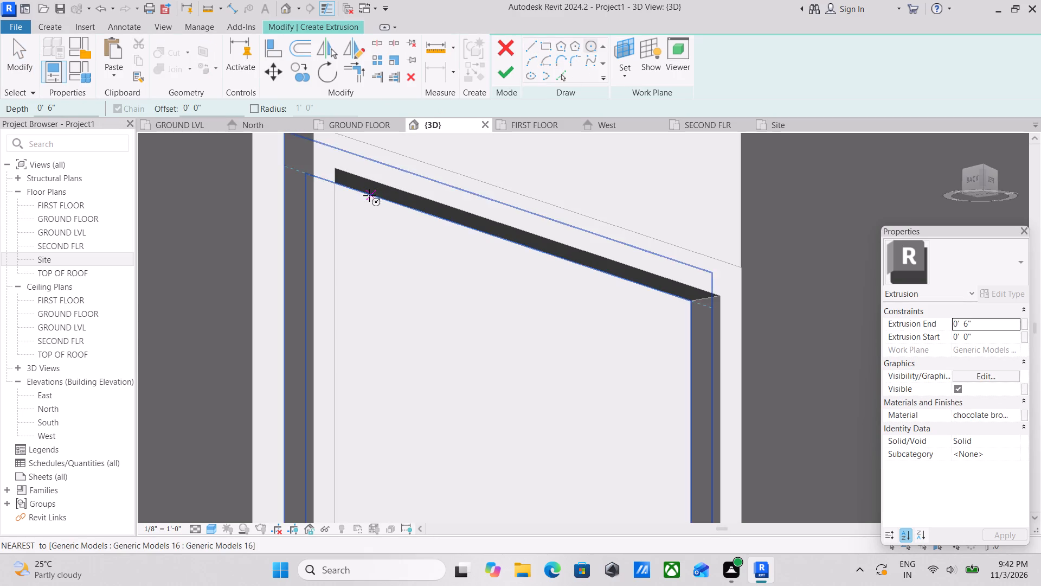
left_click(373, 186)
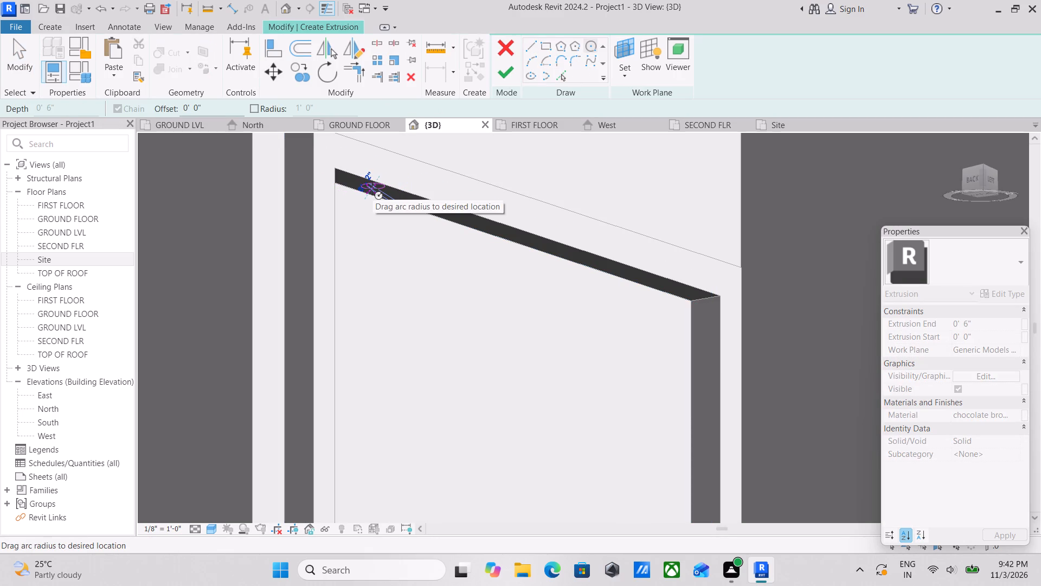
scroll(374, 189, "up", 7)
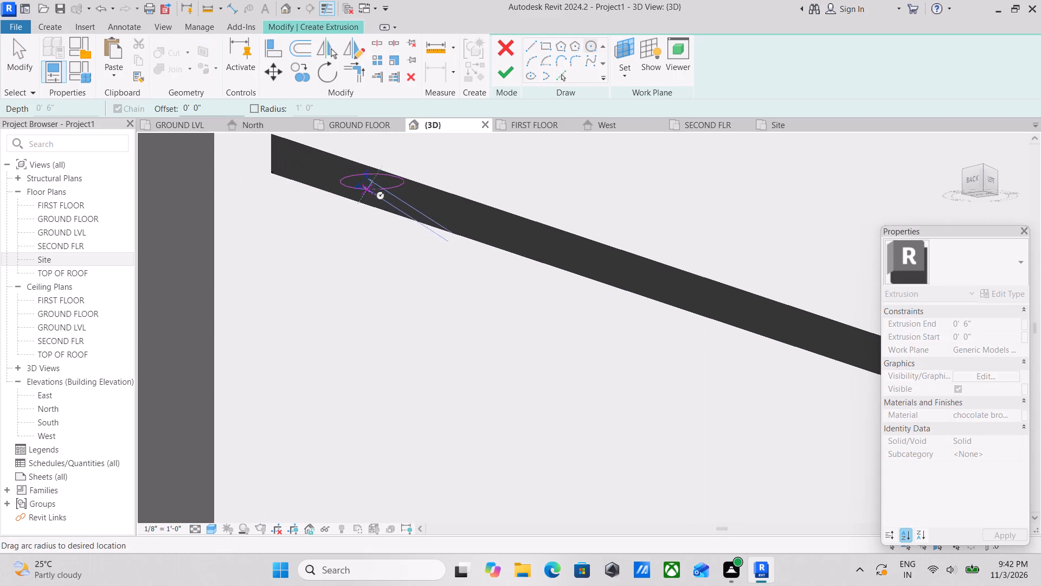
scroll(374, 189, "up", 1)
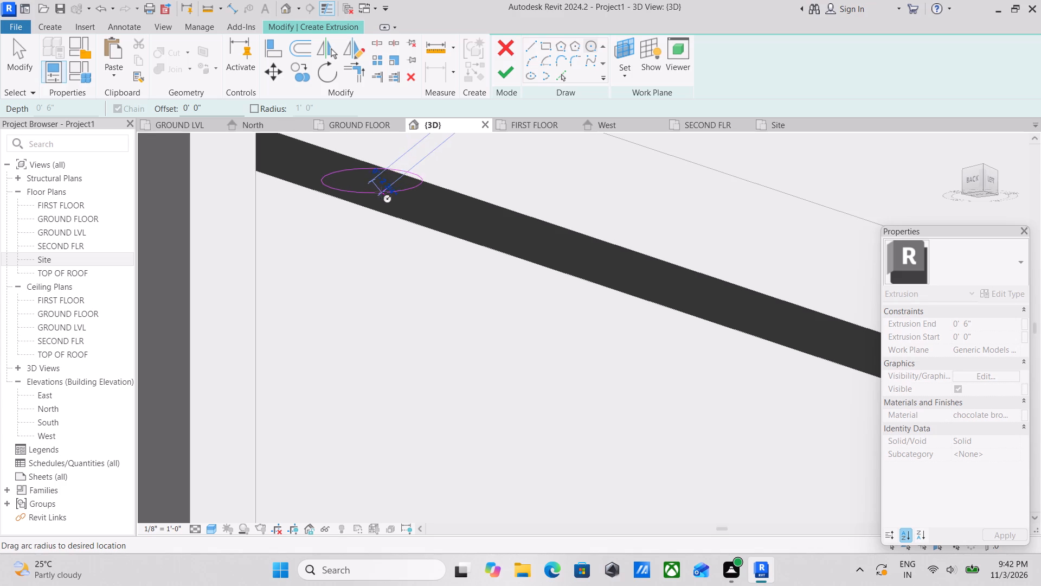
left_click(374, 192)
scroll(419, 193, "down", 2)
middle_click_drag(419, 193, 419, 215)
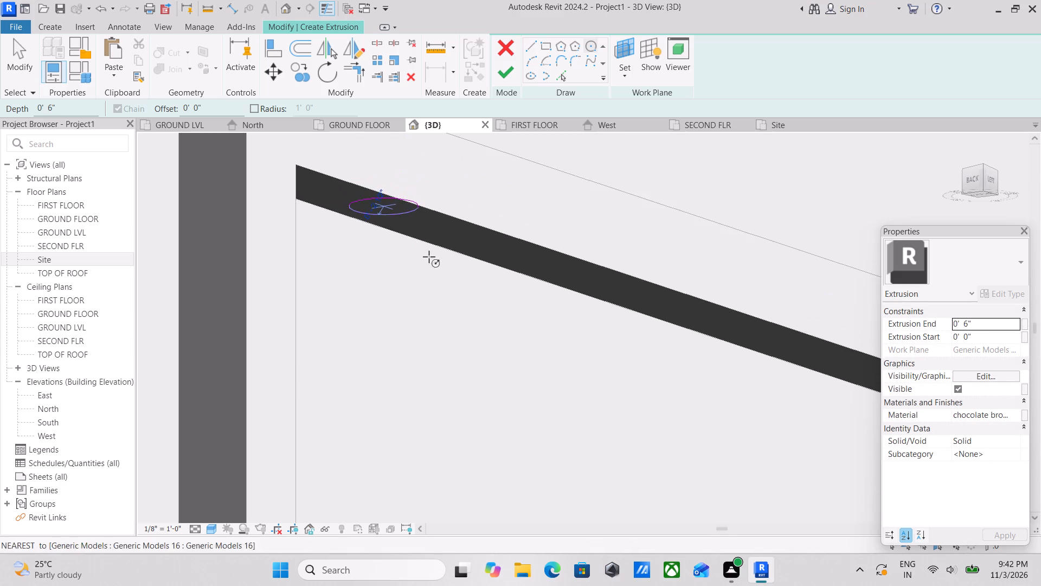
scroll(433, 266, "down", 5)
middle_click_drag(433, 289, 483, 100, "shift")
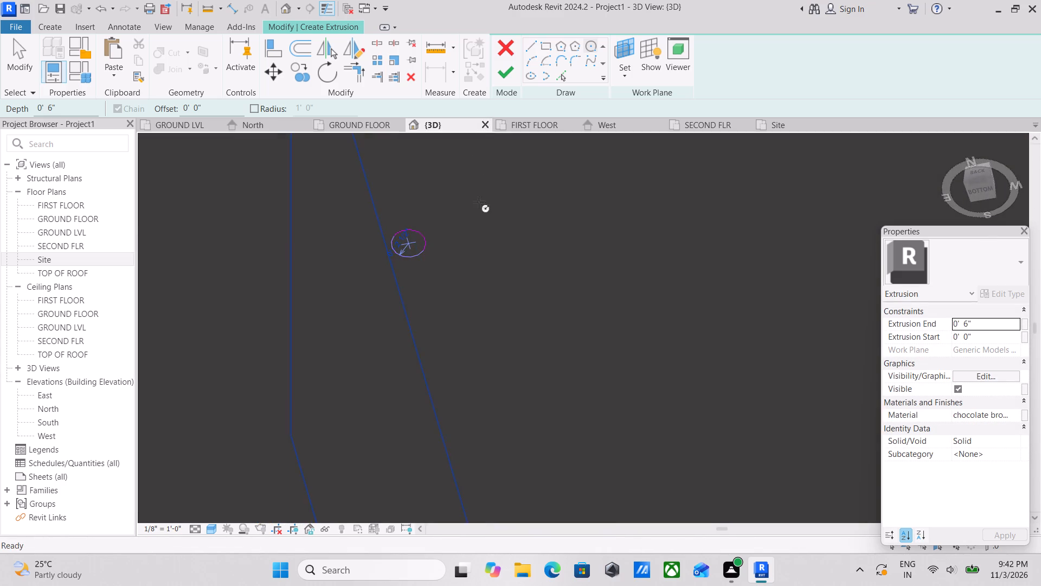
middle_click_drag(478, 202, 368, 386)
scroll(385, 309, "up", 6)
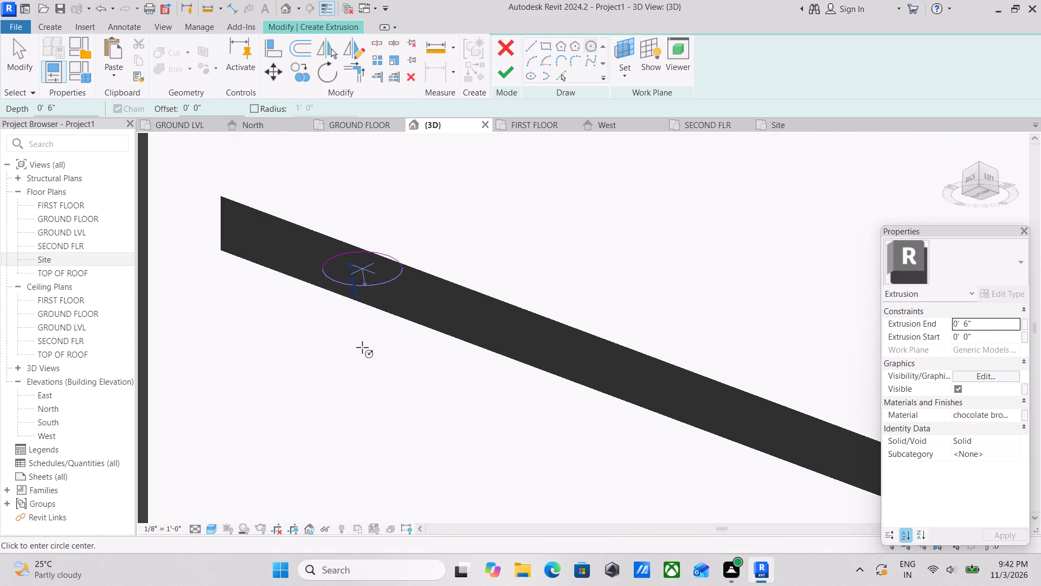
Nudge the sketched circle so that it lies fully within the width of the top member's underside.
scroll(361, 281, "up", 4)
key("Escape")
key("Escape")
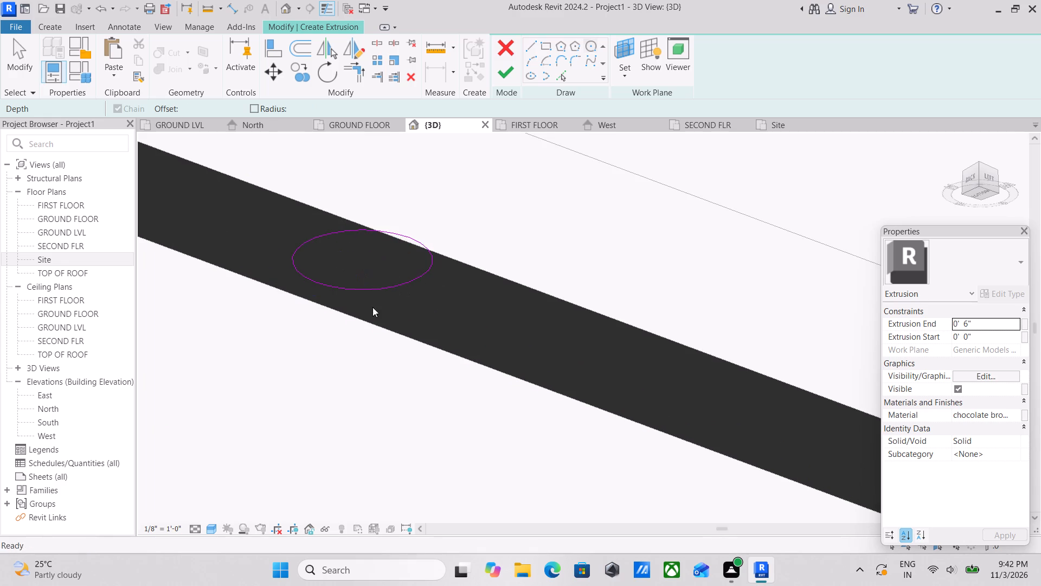
left_click(362, 290)
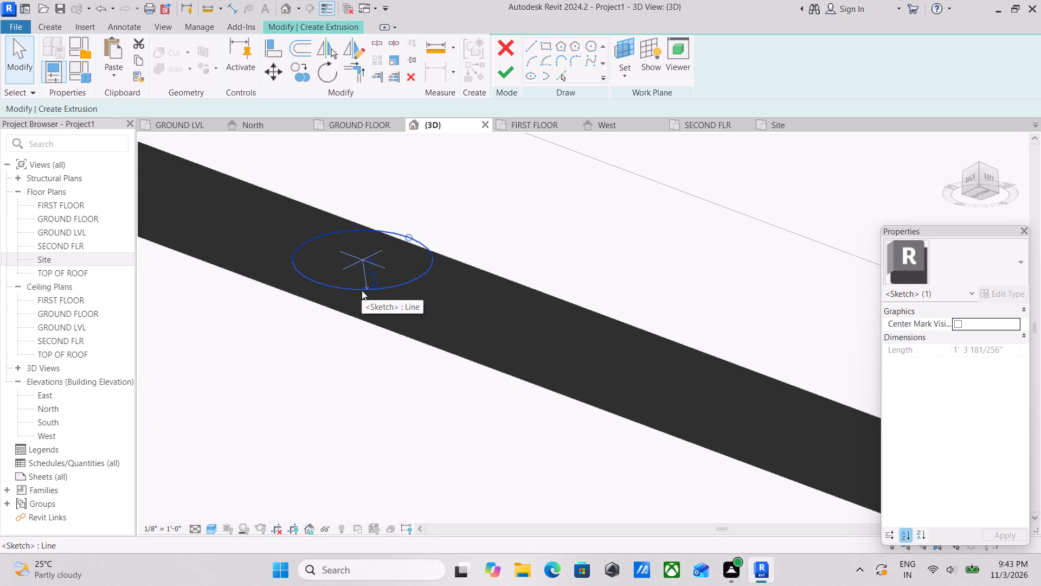
key("Down")
key("Down")
key("Down")
key("Down")
key("Down")
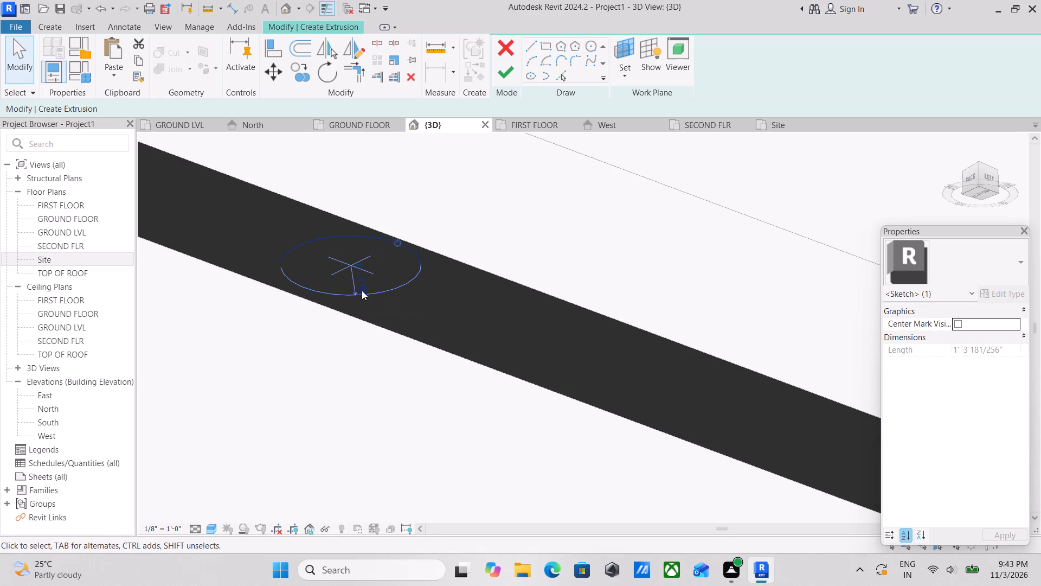
key("Down")
scroll(373, 284, "up", 2)
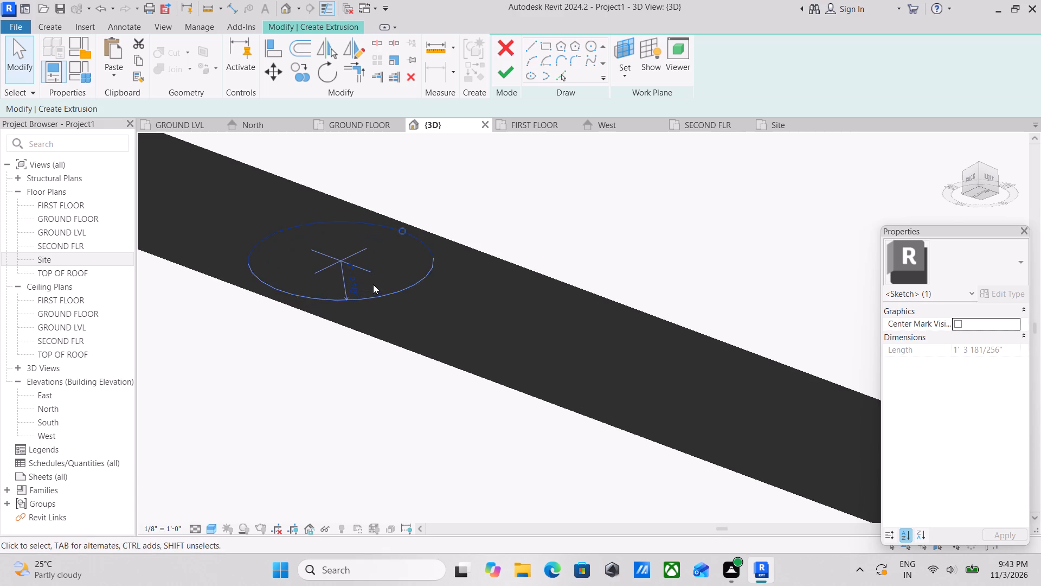
key("Escape")
Start a multiple Copy of the circle and place the first copy beside the original, along the member away from its door-side end.
left_click(397, 294)
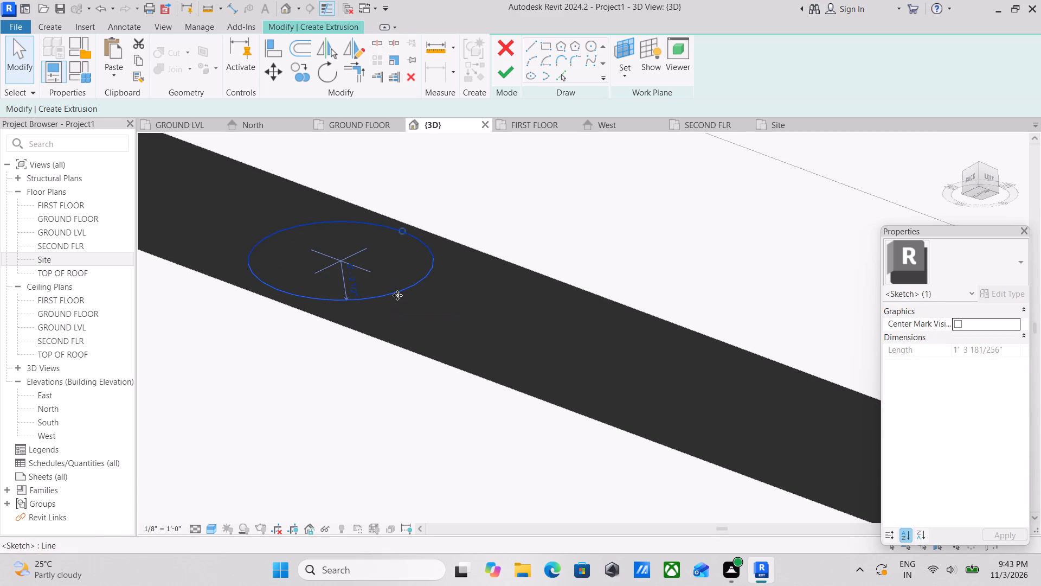
type("CO")
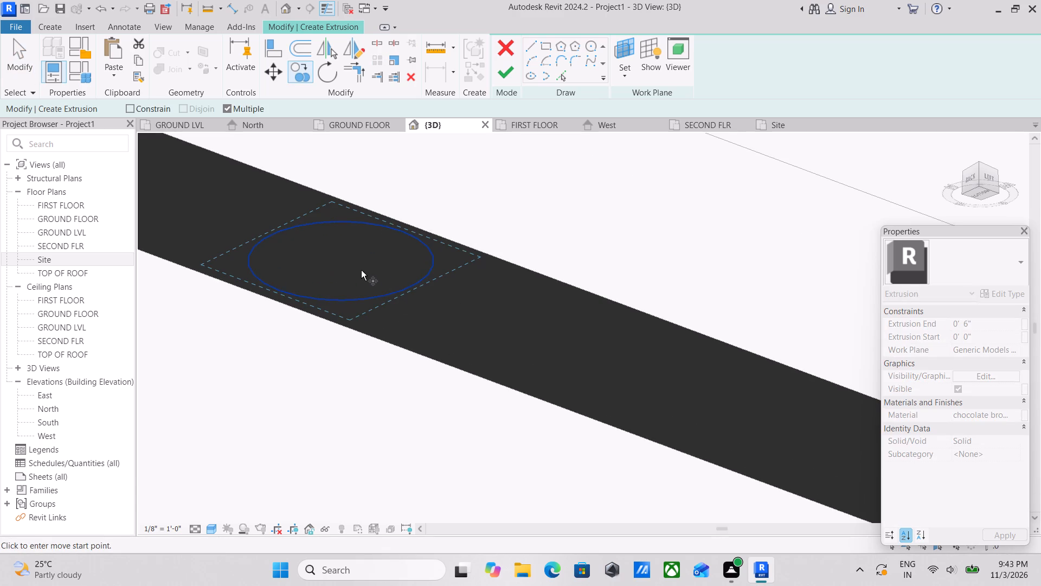
left_click(404, 296)
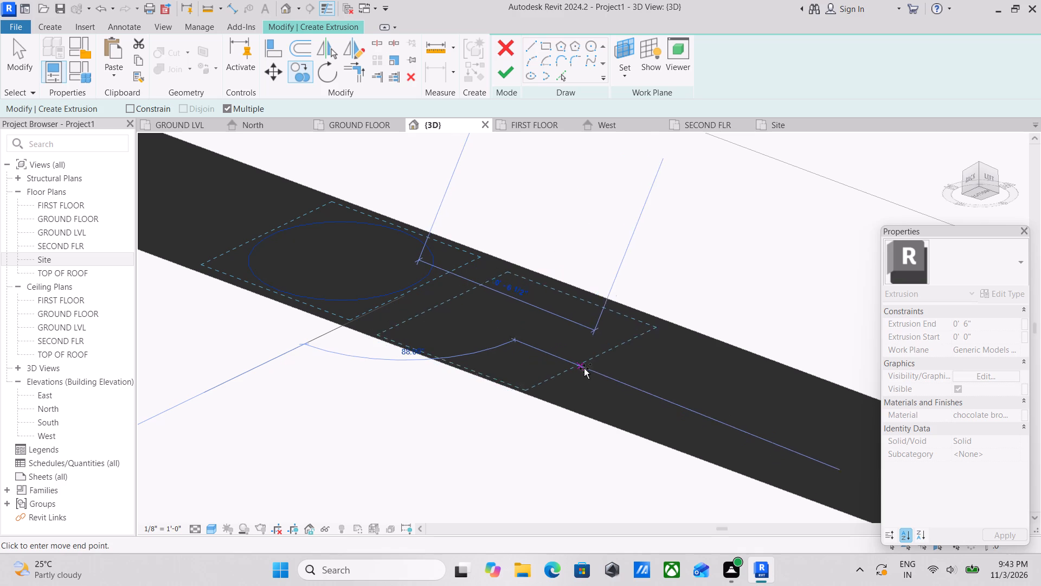
middle_click_drag(590, 368, 552, 332)
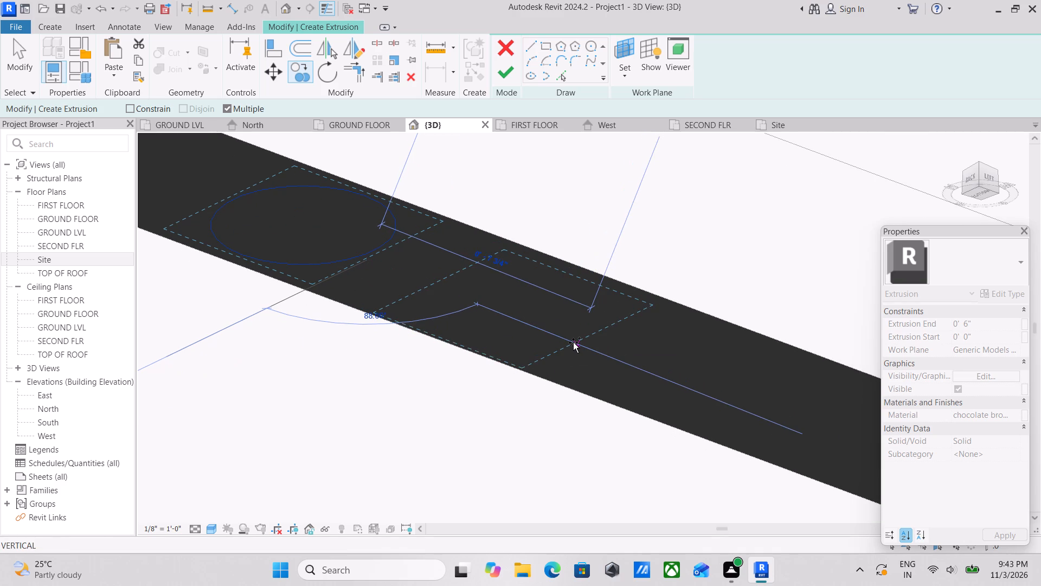
left_click(573, 342)
Place a second copy of the circle along the member's length, leaving a small gap after the first copy.
middle_click_drag(573, 342, 528, 327)
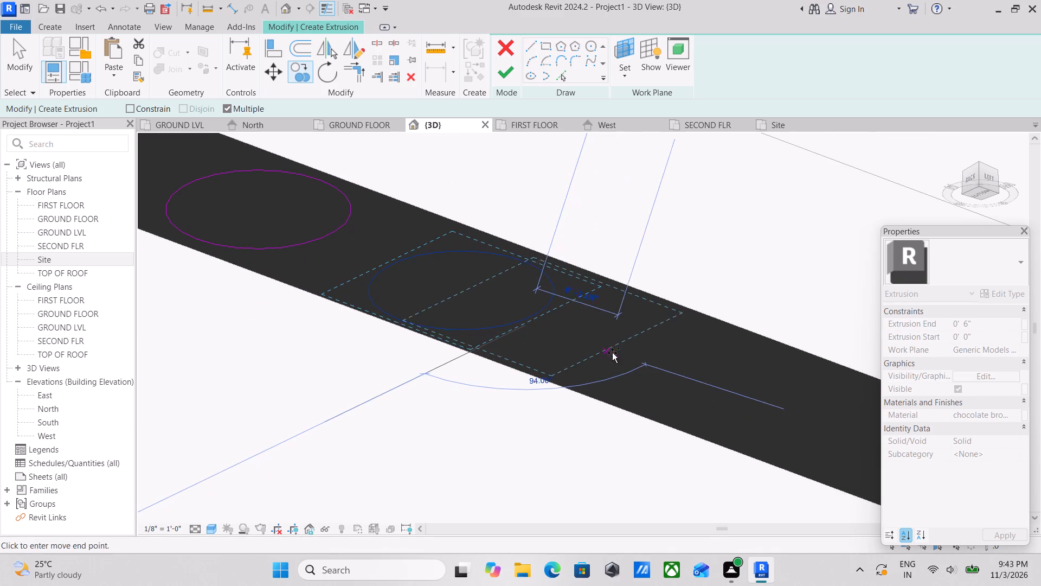
middle_click_drag(612, 353, 529, 332)
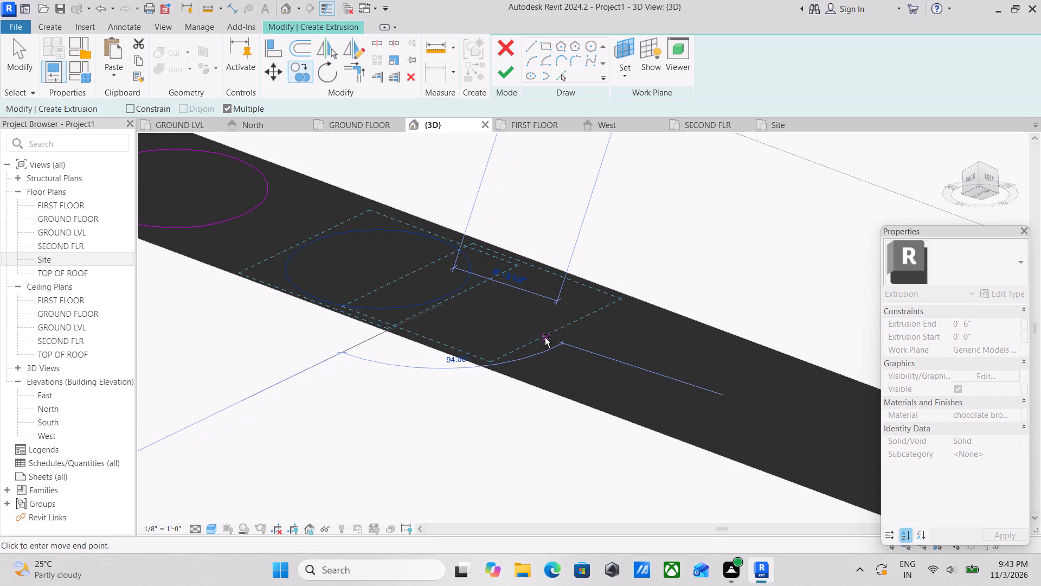
scroll(537, 335, "up", 2)
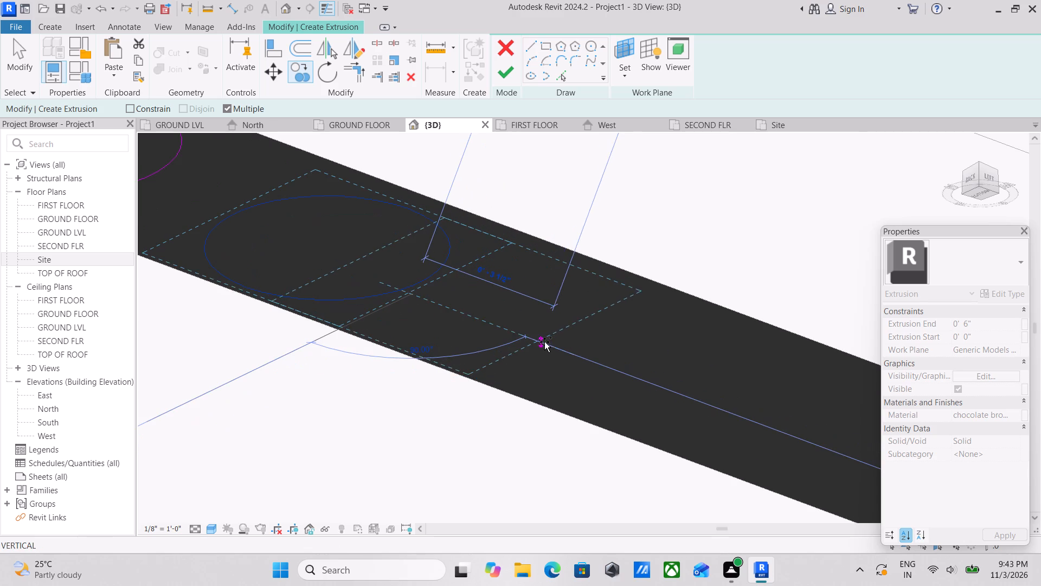
scroll(551, 349, "down", 1)
middle_click_drag(550, 349, 458, 305)
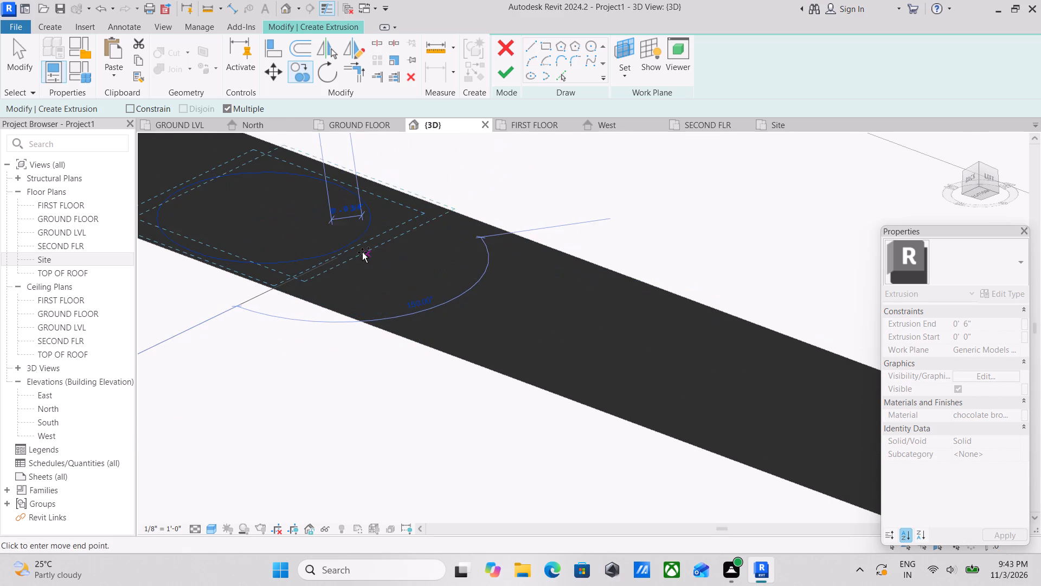
scroll(362, 252, "up", 3)
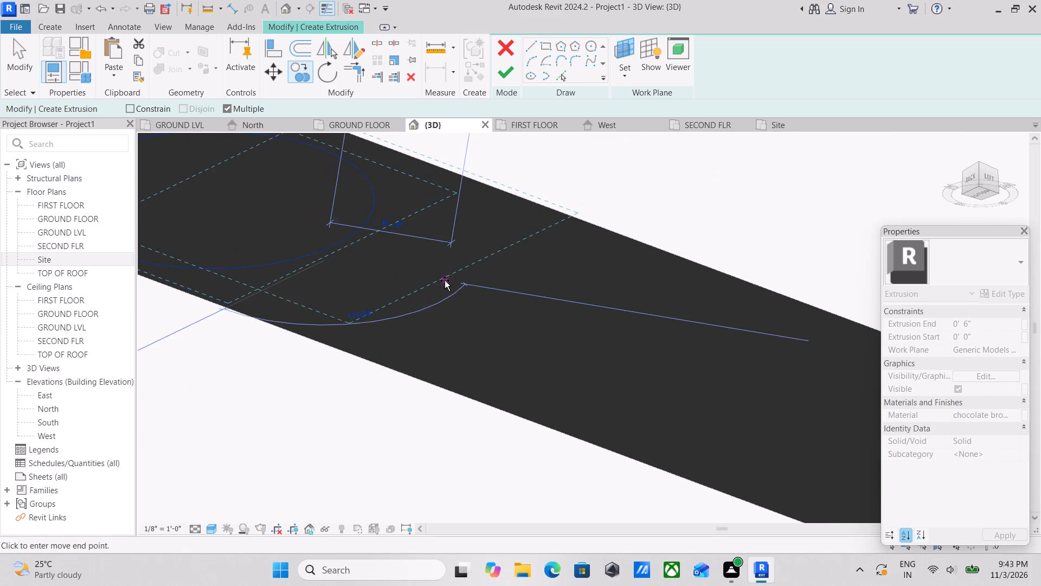
scroll(445, 281, "down", 1)
middle_click(445, 281)
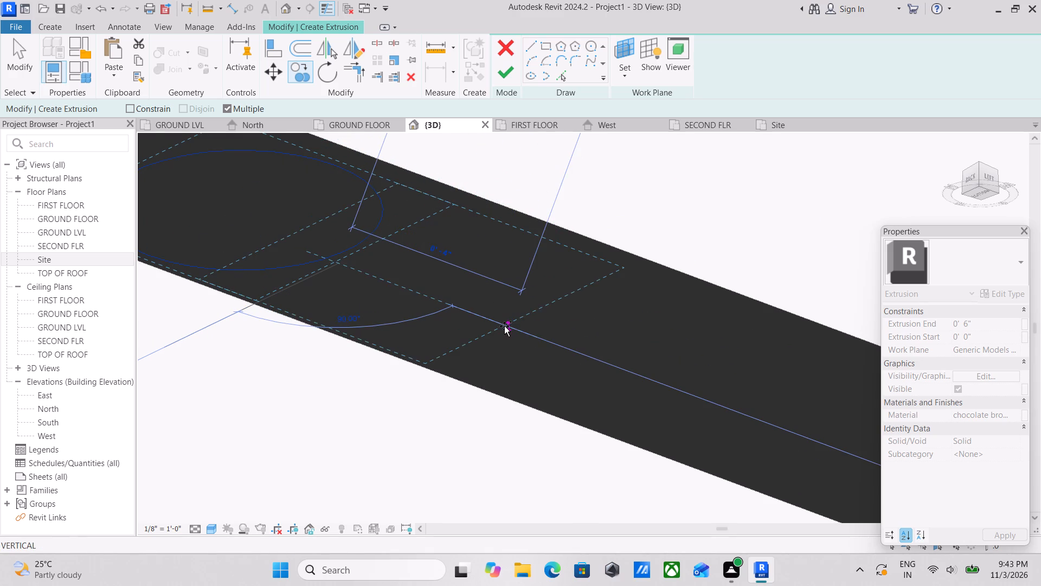
middle_click_drag(523, 327, 477, 314)
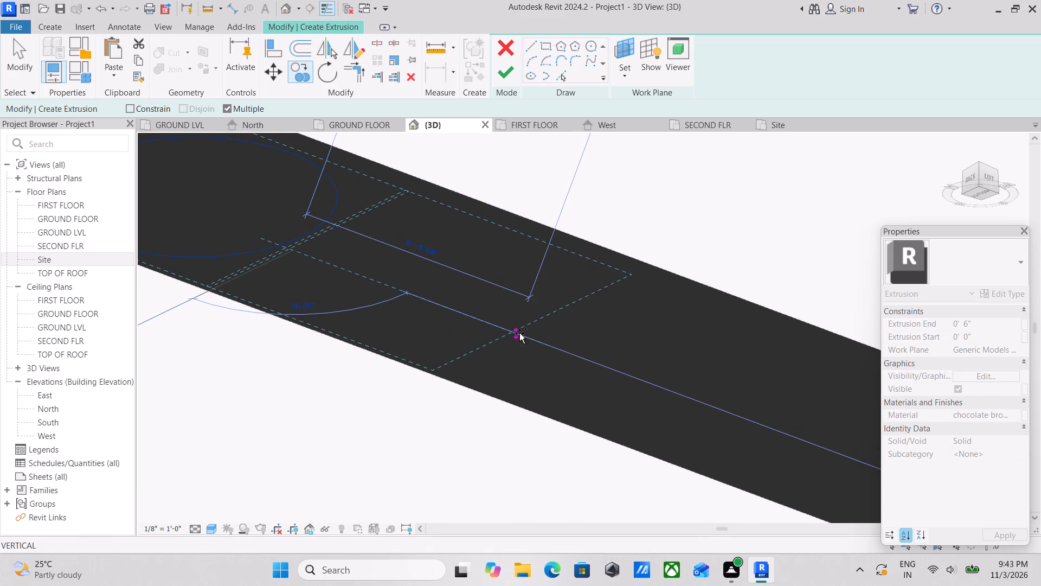
middle_click_drag(522, 335, 475, 314)
scroll(490, 321, "down", 2)
middle_click_drag(491, 321, 498, 323)
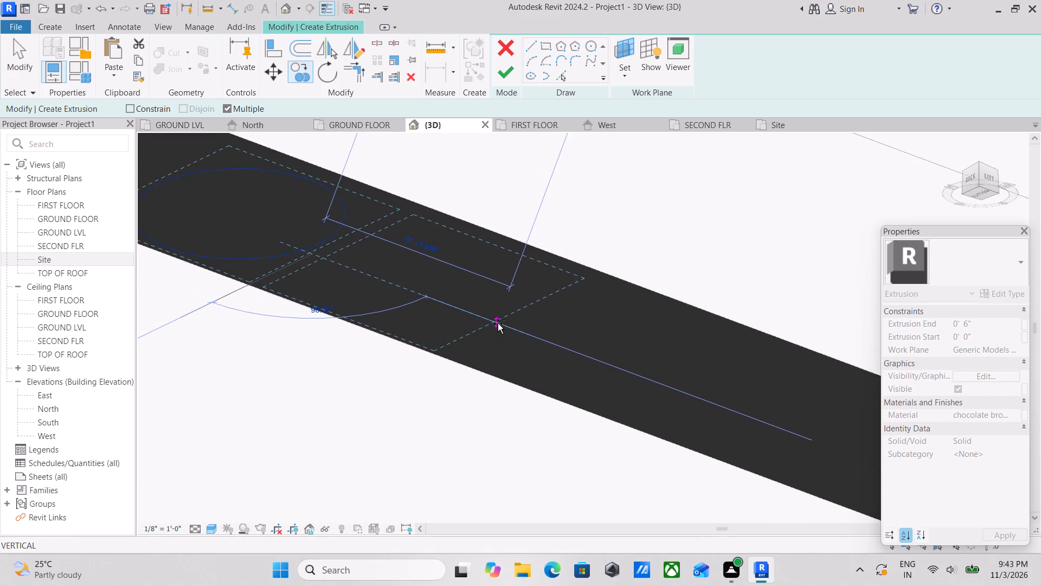
scroll(509, 328, "down", 3)
middle_click_drag(509, 328, 529, 337)
scroll(531, 337, "up", 2)
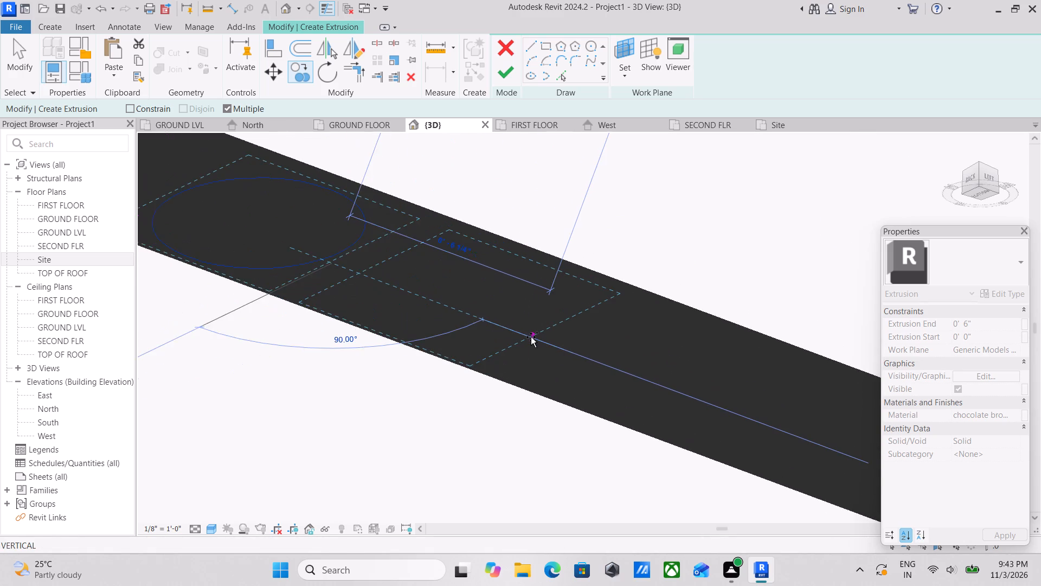
scroll(531, 337, "up", 3)
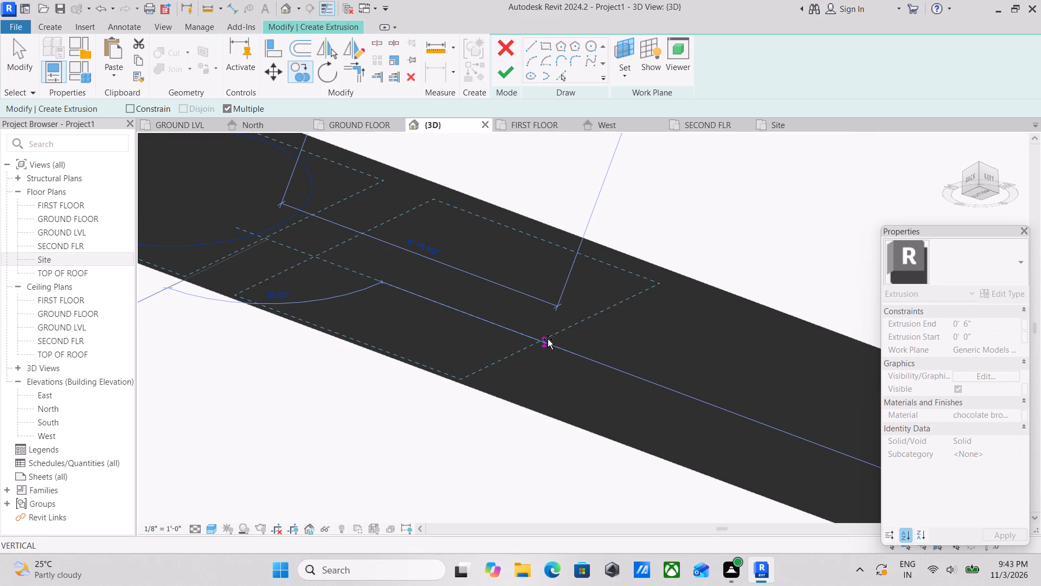
left_click(534, 333)
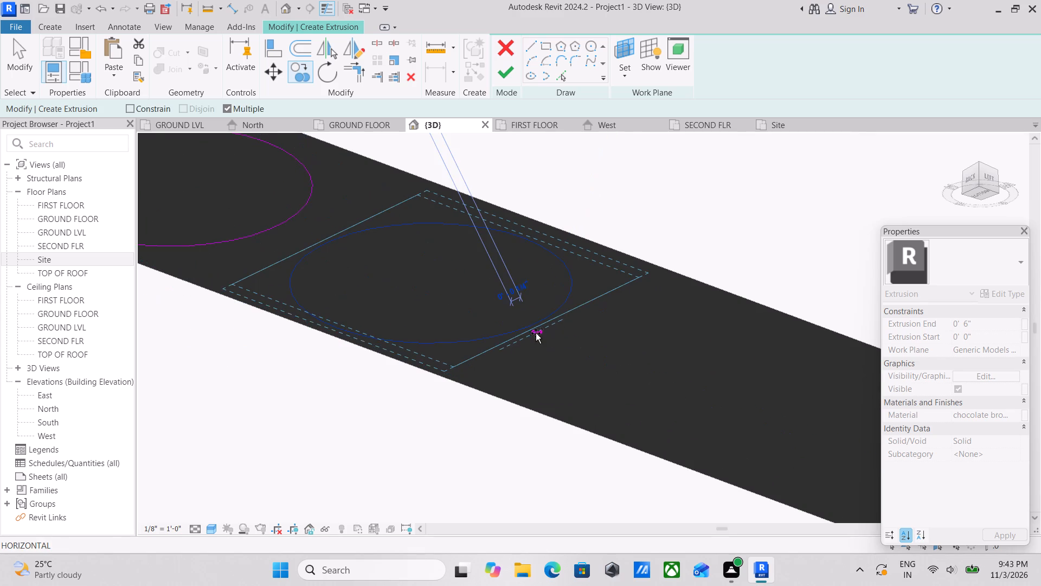
Place three more circle copies in a row along the top member's underside, keeping similar small gaps between them.
scroll(536, 333, "down", 2)
middle_click_drag(536, 333, 507, 321)
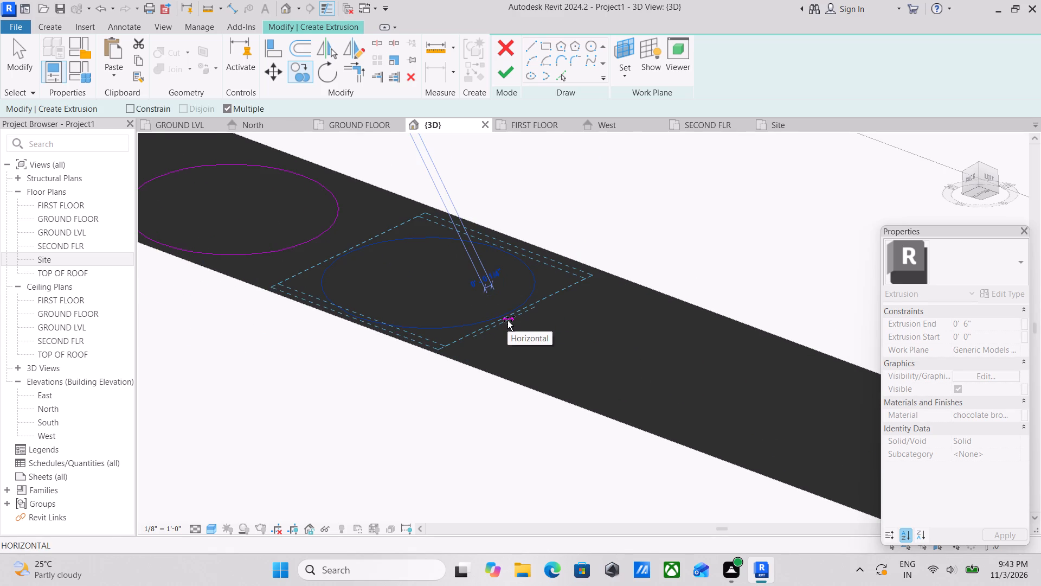
scroll(507, 321, "down", 1)
middle_click_drag(507, 321, 506, 333)
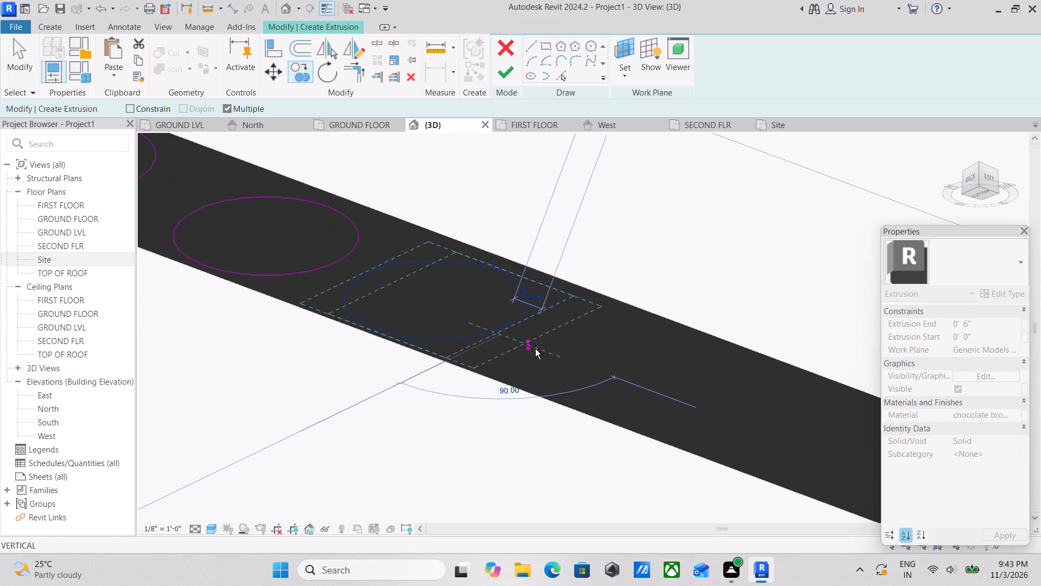
middle_click_drag(562, 360, 526, 354)
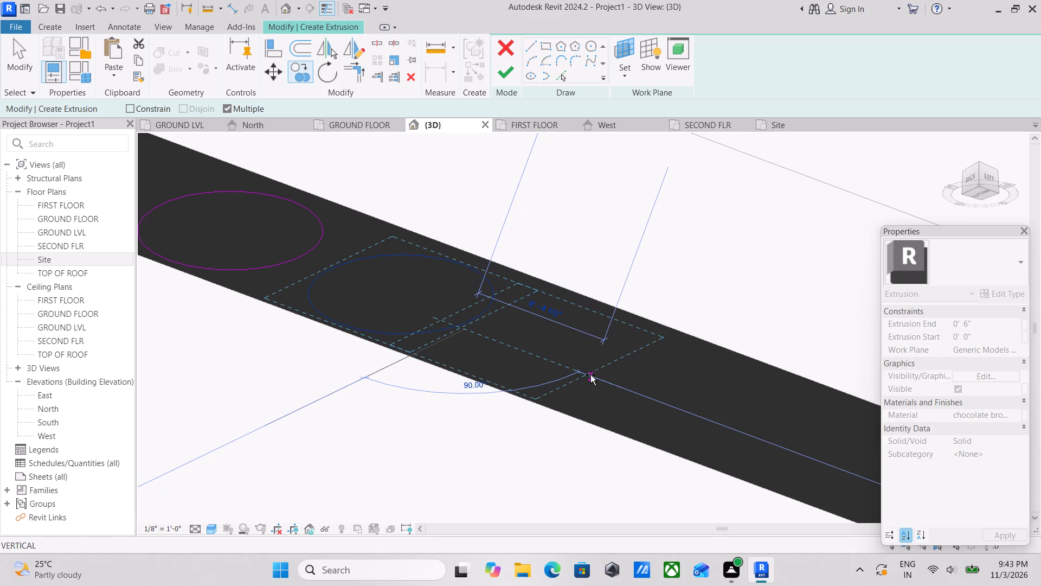
middle_click_drag(590, 375, 547, 352)
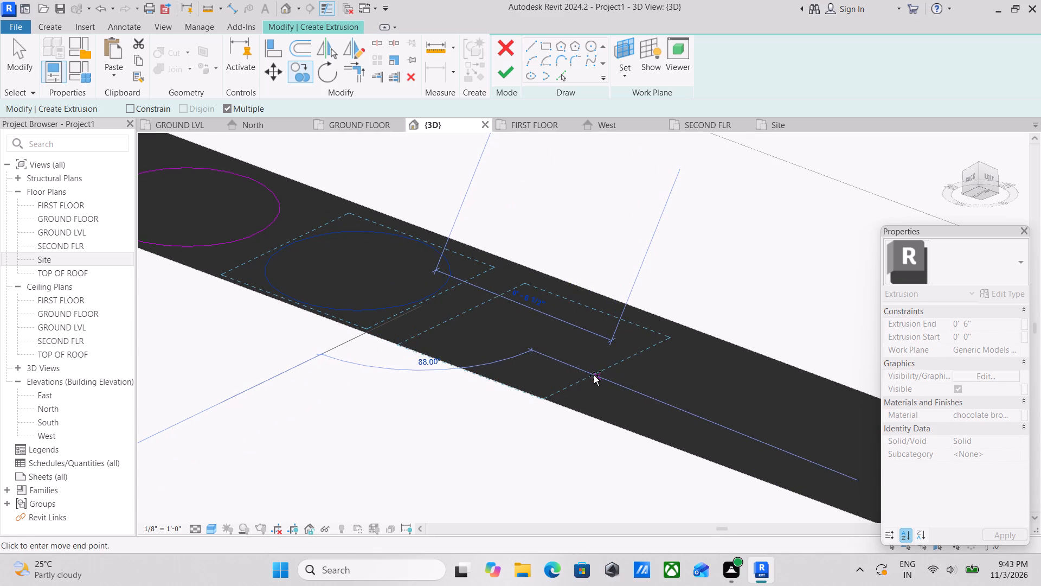
left_click(597, 375)
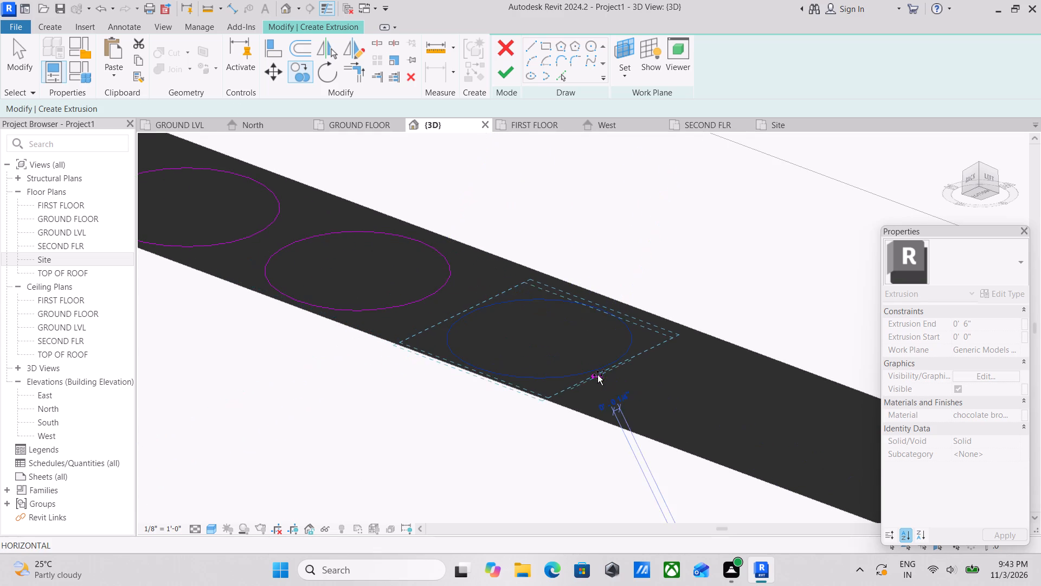
middle_click_drag(601, 374, 449, 333)
middle_click_drag(503, 347, 449, 321)
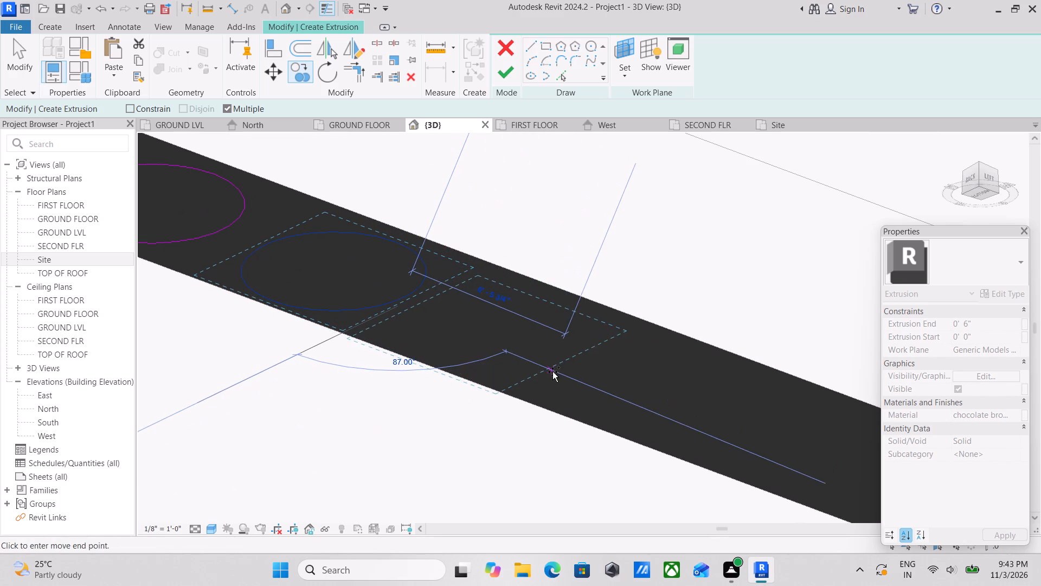
left_click(578, 374)
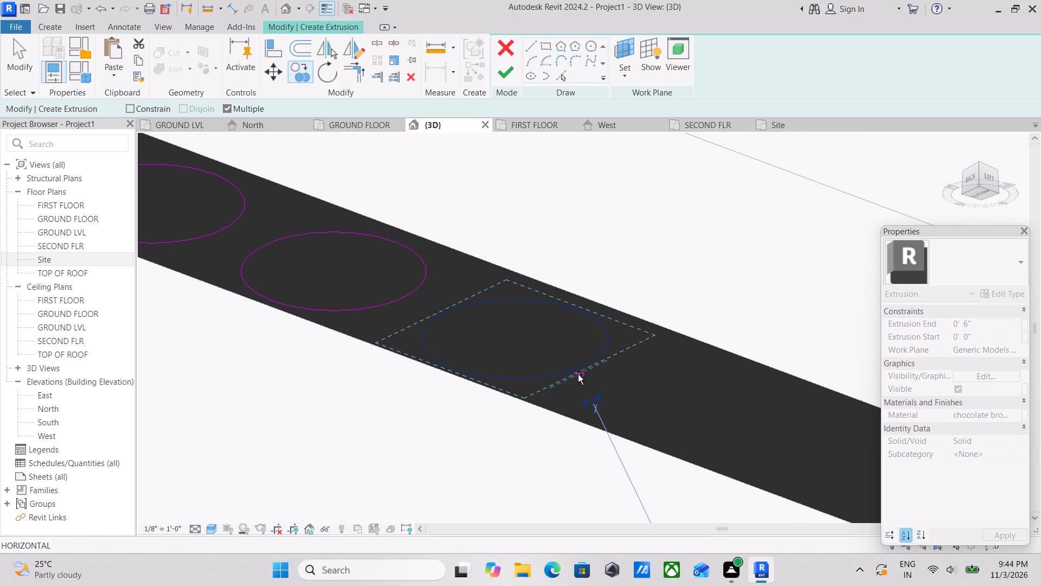
scroll(578, 374, "down", 1)
middle_click_drag(574, 372, 541, 340)
middle_click_drag(665, 389, 620, 335)
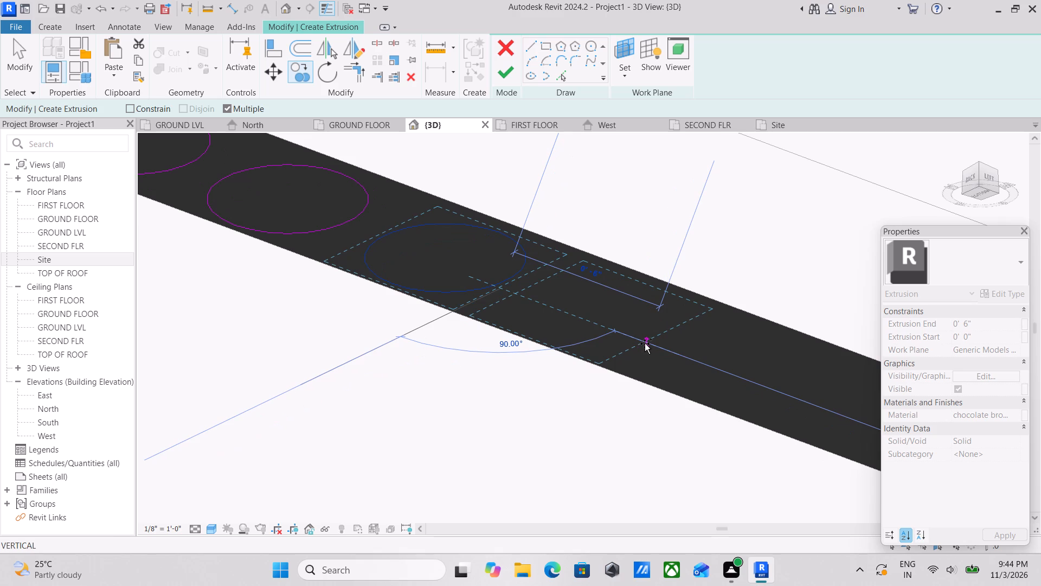
left_click(645, 343)
Place the last three circle copies along the member, ending just before its far corner with the side member, and finish copying.
scroll(648, 342, "down", 1)
middle_click_drag(648, 342, 588, 328)
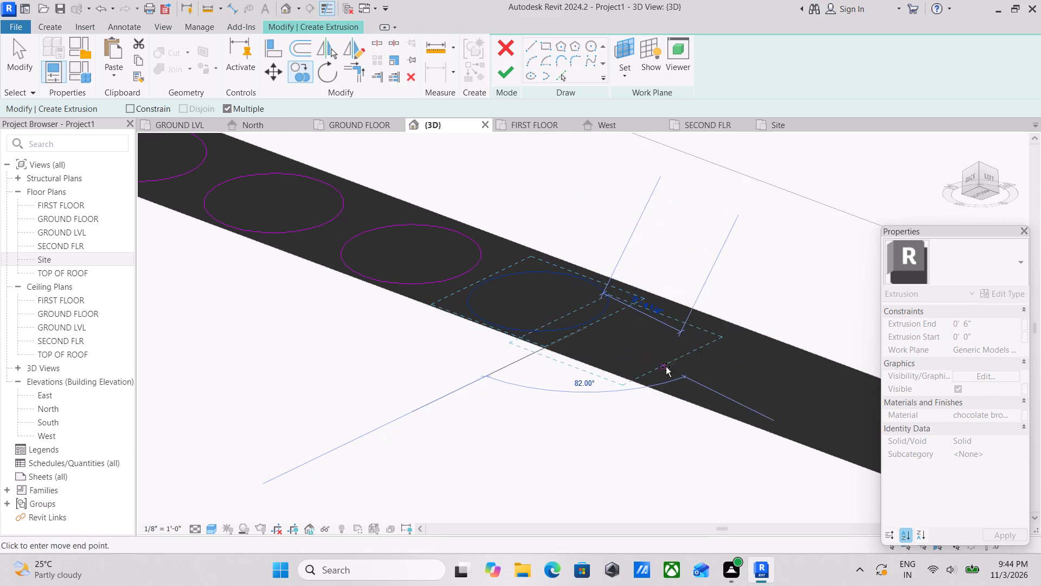
middle_click_drag(660, 360, 584, 320)
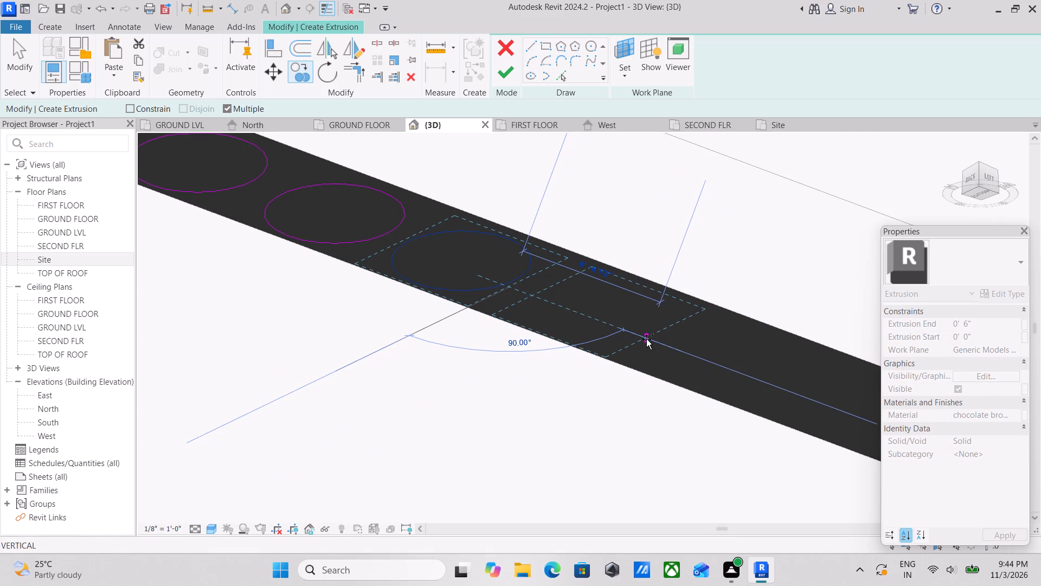
left_click(646, 339)
middle_click_drag(647, 339, 519, 313)
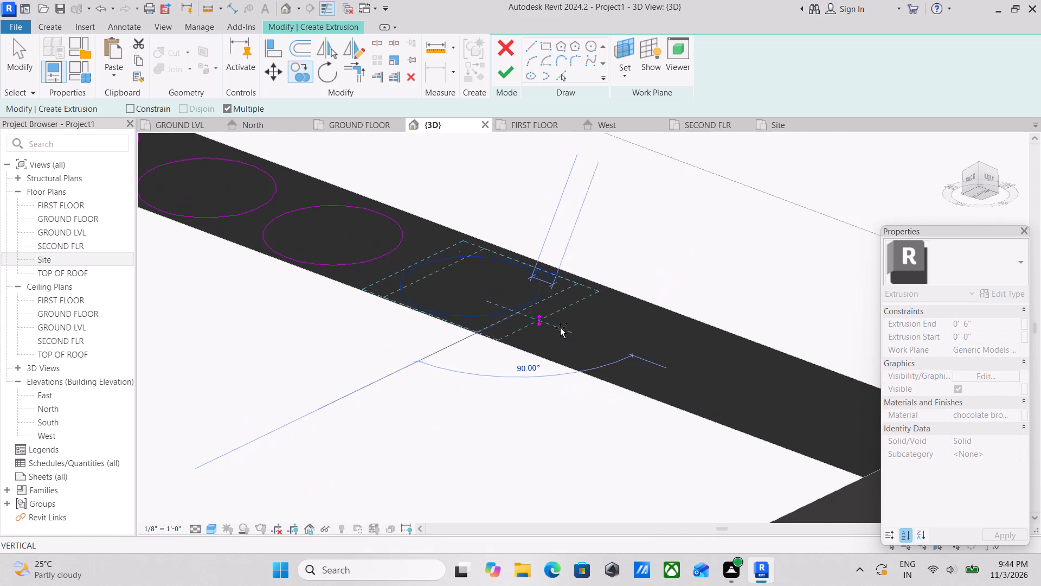
middle_click_drag(575, 332, 506, 296)
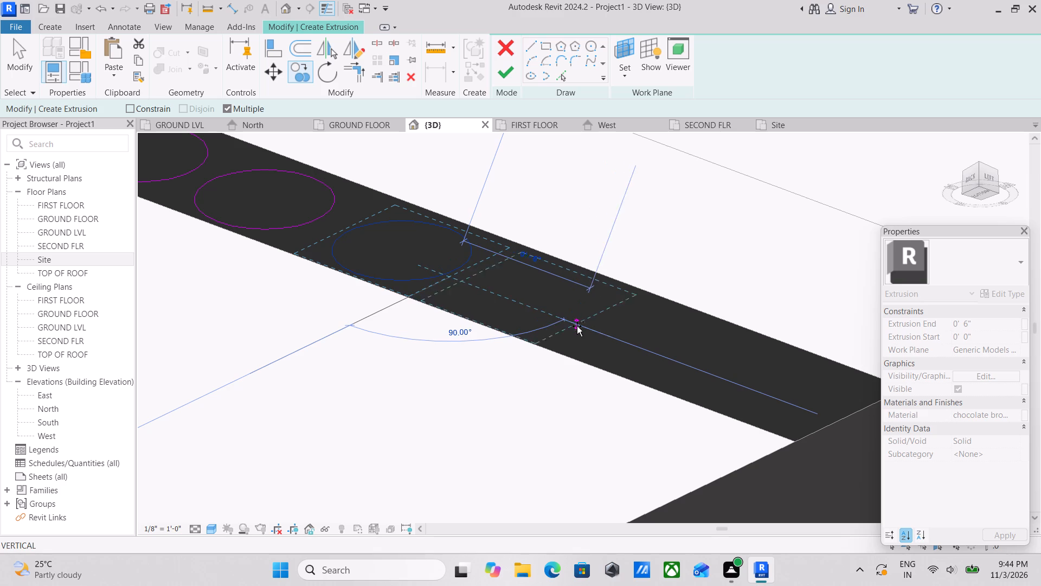
left_click(579, 327)
scroll(579, 327, "down", 1)
middle_click_drag(576, 327, 561, 322)
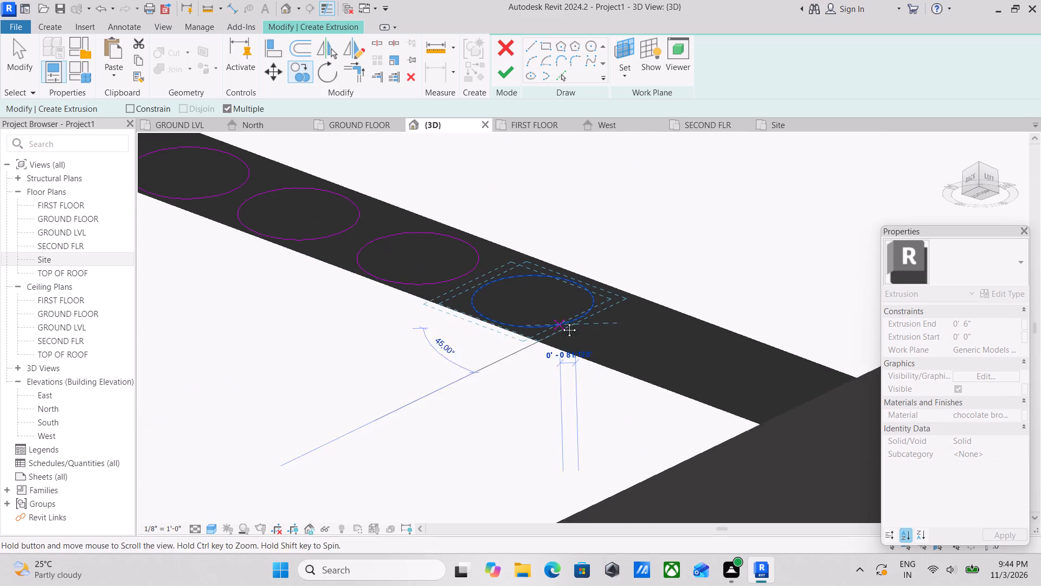
middle_click_drag(561, 322, 544, 318)
middle_click_drag(611, 339, 530, 307)
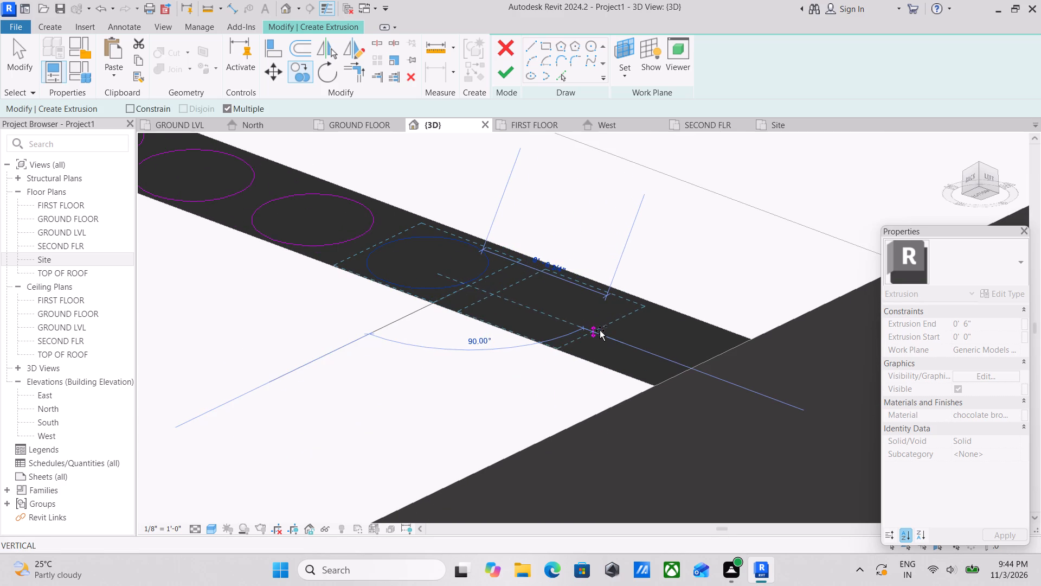
left_click(600, 330)
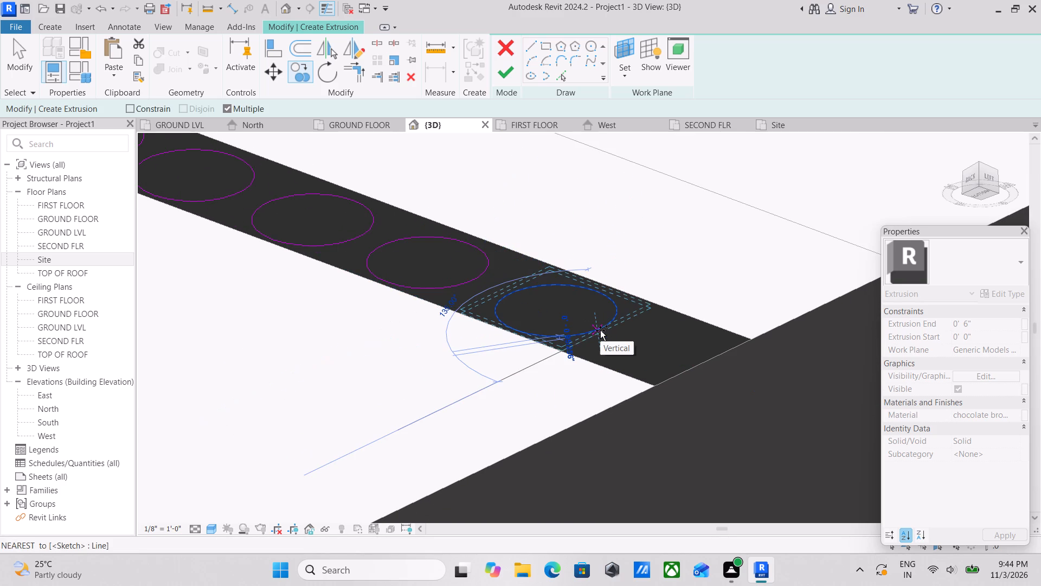
key("grave")
scroll(641, 321, "down", 3)
key("Escape")
scroll(590, 263, "down", 3)
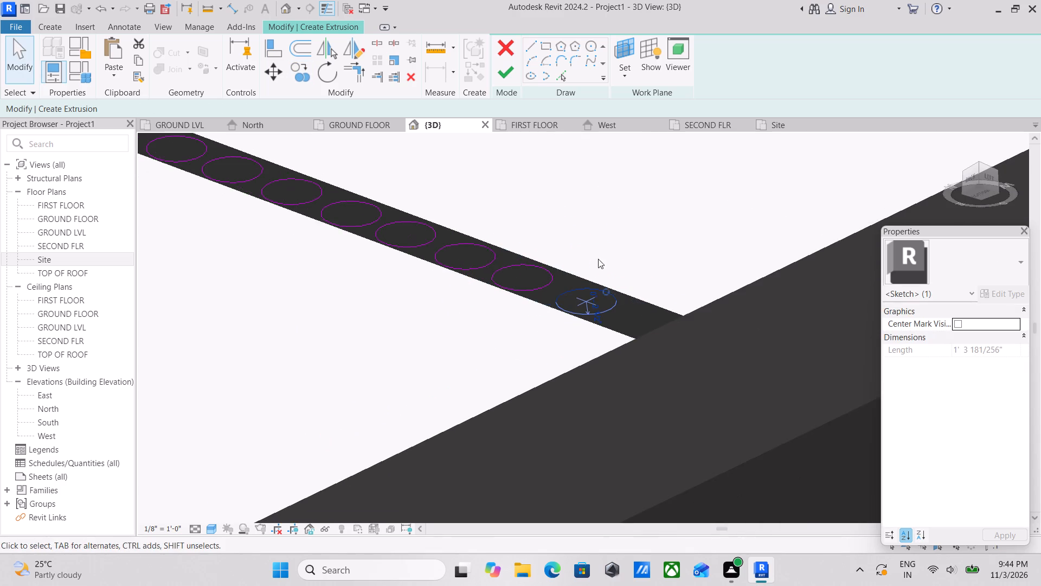
Finish the extrusion sketch containing the row of circles under the frame's top member.
scroll(576, 224, "down", 2)
middle_click_drag(578, 228, 614, 337)
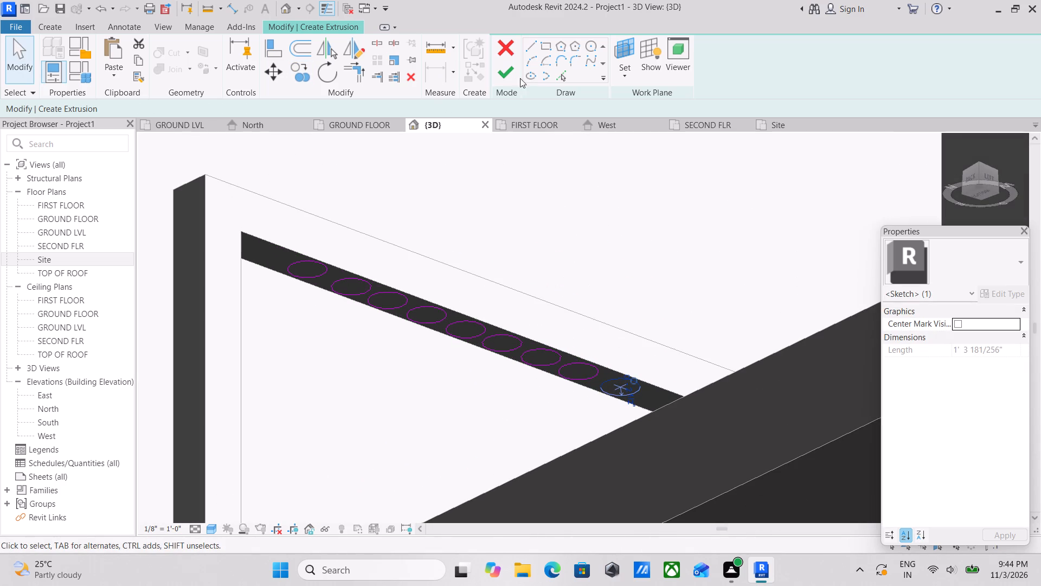
left_click(512, 73)
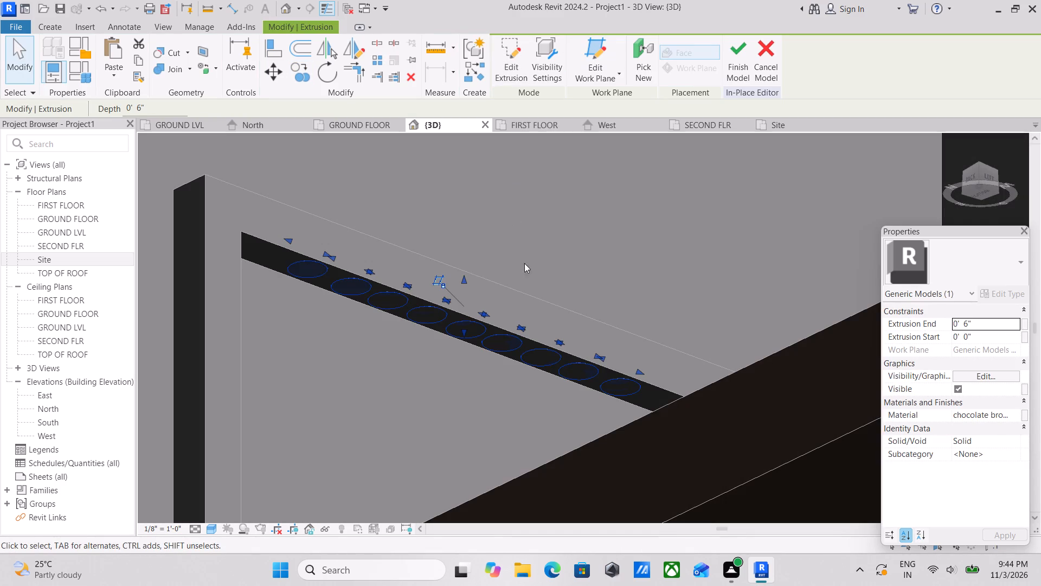
Change the circular extrusion's material to Cherry.
scroll(1025, 453, "down", 3)
left_click(1008, 413)
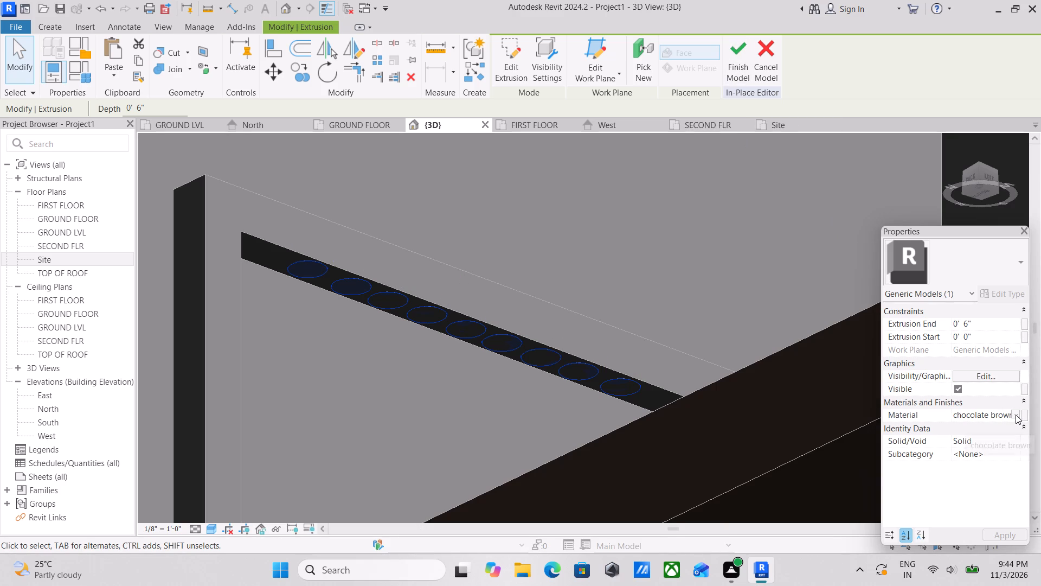
left_click(1016, 415)
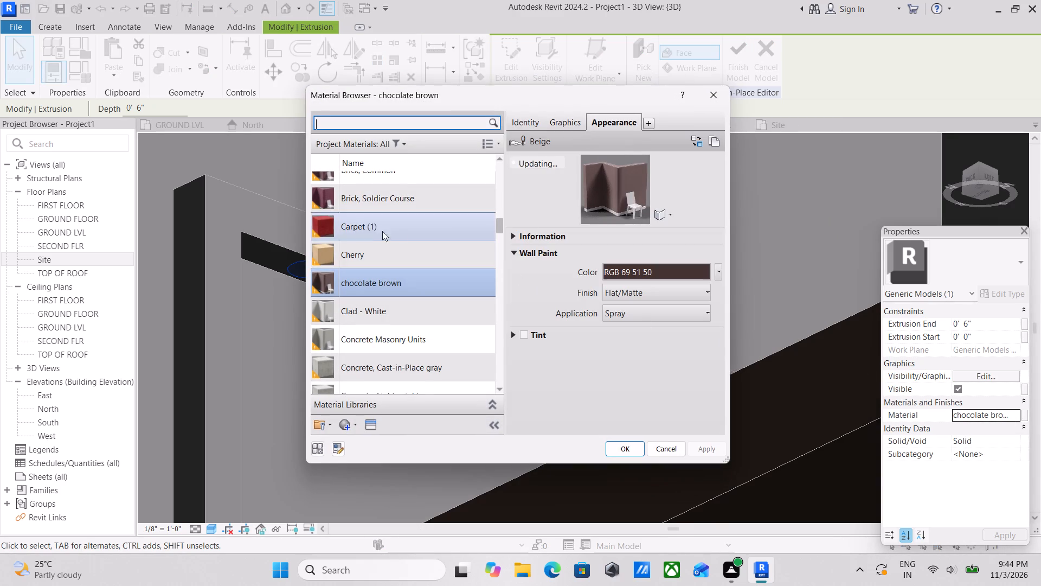
scroll(378, 280, "down", 2)
scroll(362, 321, "down", 4)
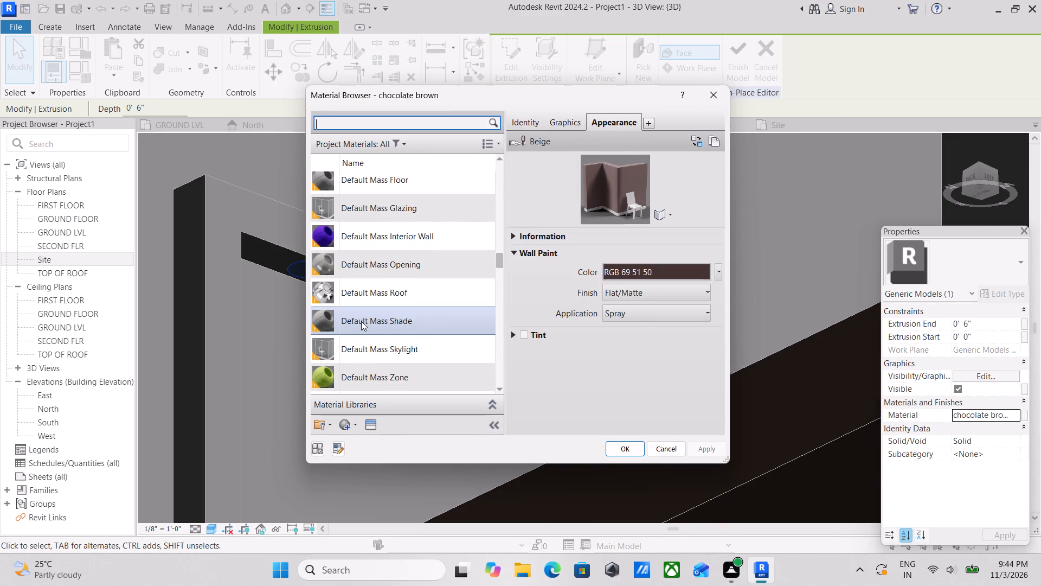
scroll(361, 321, "up", 7)
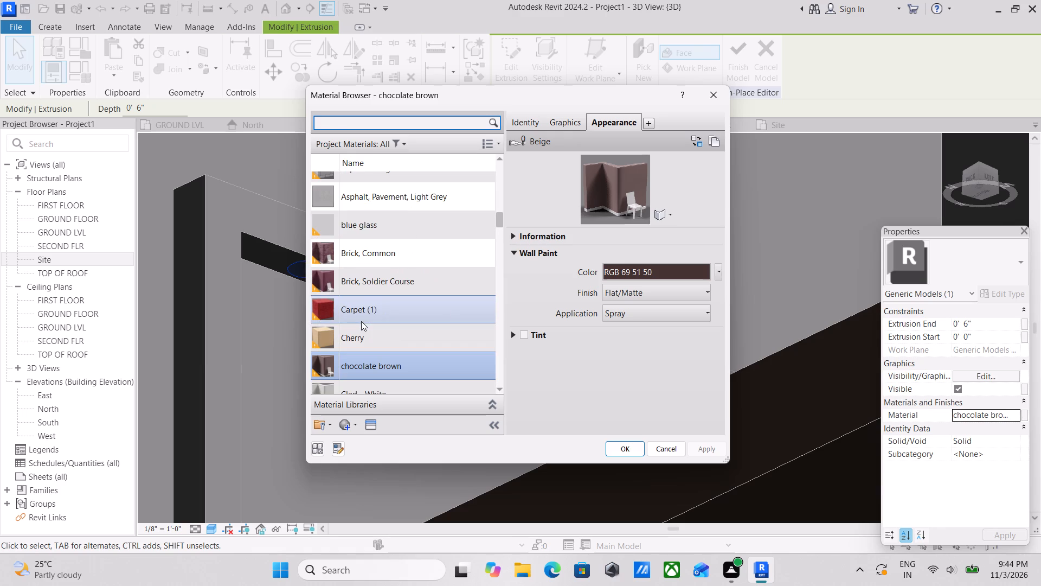
left_click(360, 331)
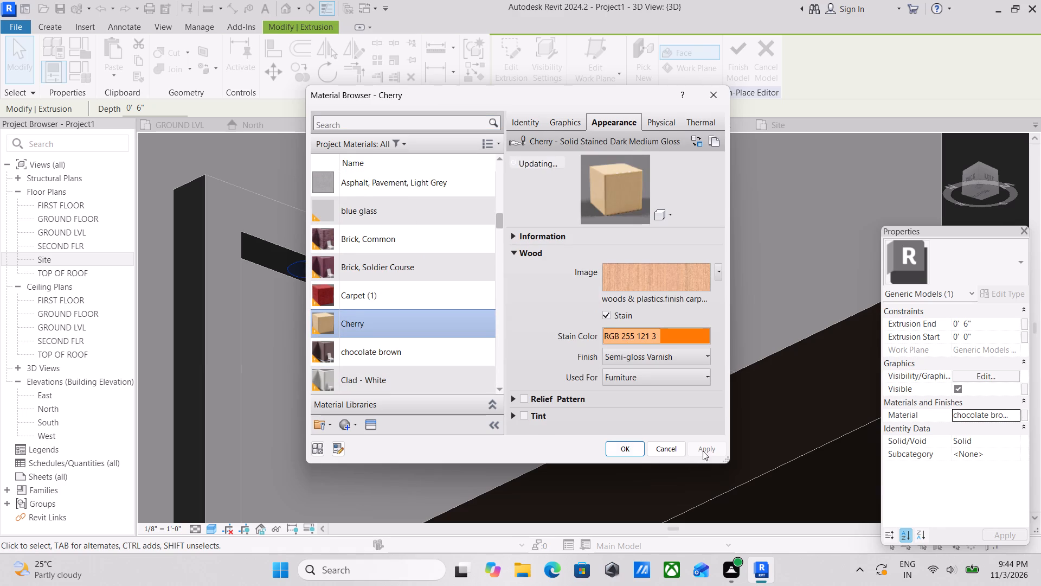
left_click(626, 446)
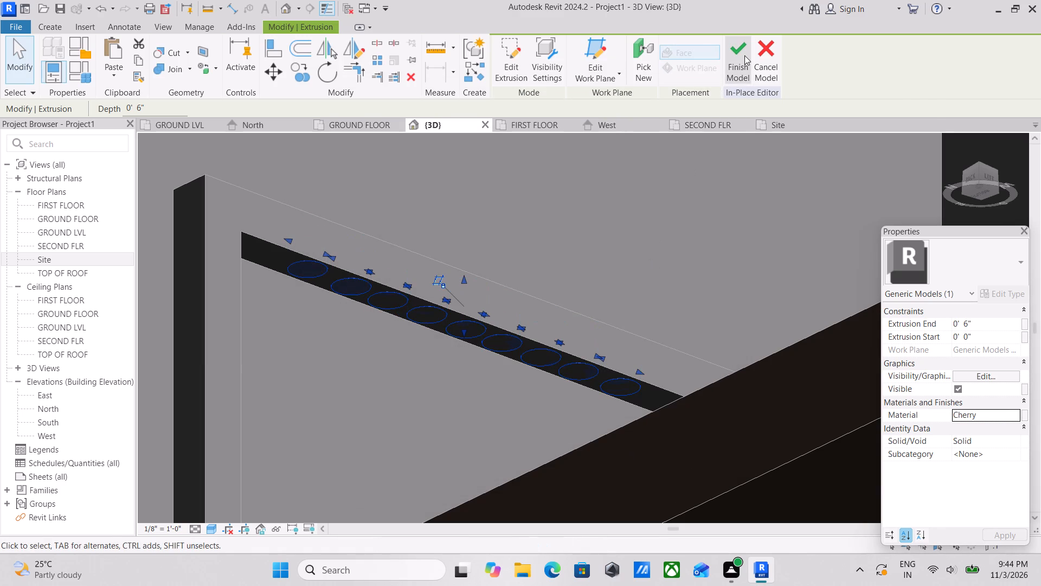
Finish the in-place model and dismiss the save reminder without saving.
left_click(734, 51)
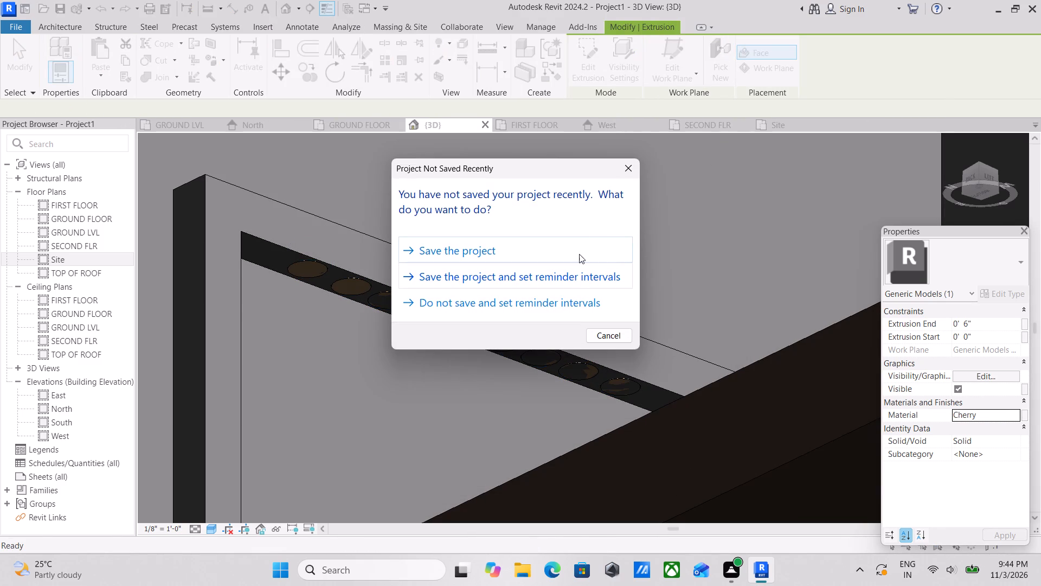
left_click(621, 174)
Select the row of cylinders and stretch its lower ends a short way below the frame's top member.
scroll(512, 336, "down", 3)
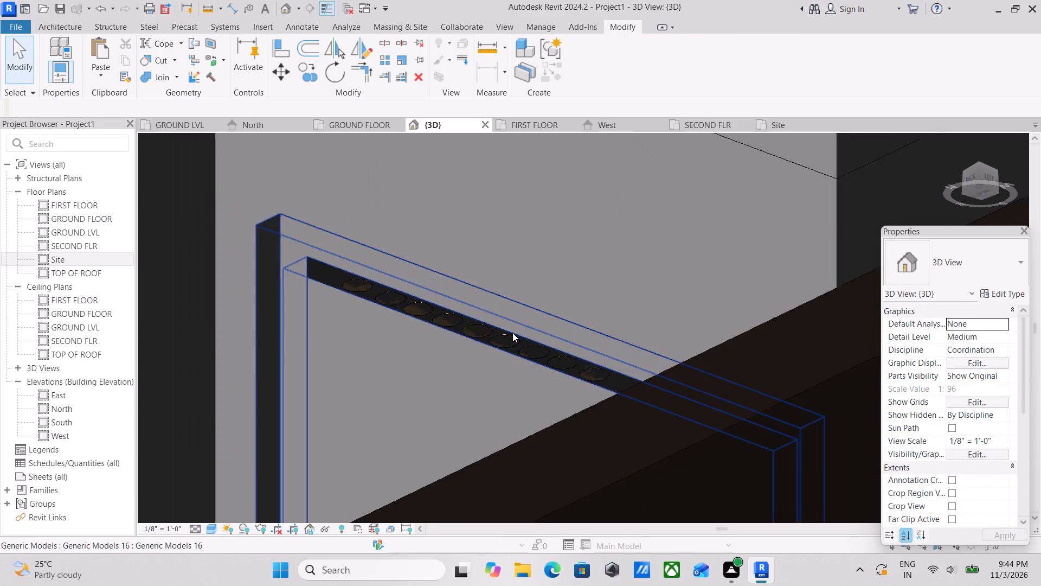
scroll(512, 333, "down", 1)
middle_click_drag(521, 323, 453, 334, "shift")
scroll(456, 279, "down", 2)
middle_click_drag(452, 289, 399, 456)
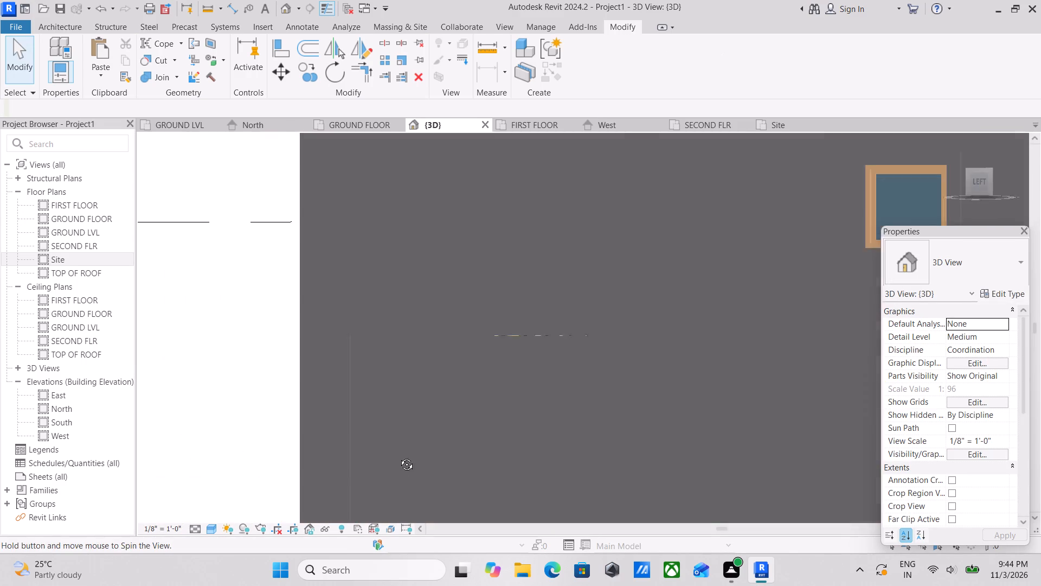
middle_click_drag(399, 456, 391, 472)
middle_click_drag(433, 371, 473, 403)
scroll(464, 330, "up", 1)
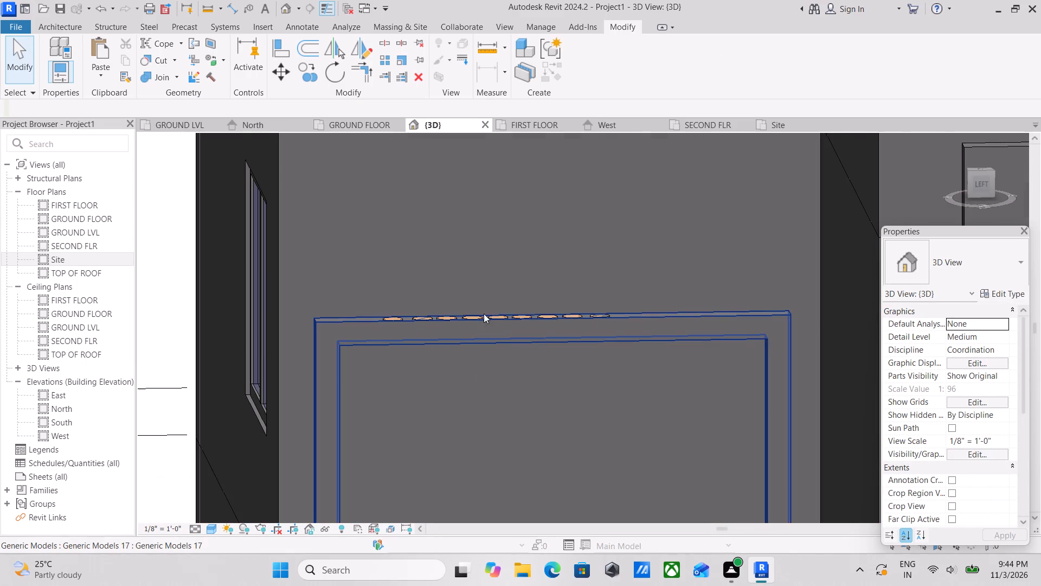
scroll(486, 317, "up", 7)
left_click(509, 319)
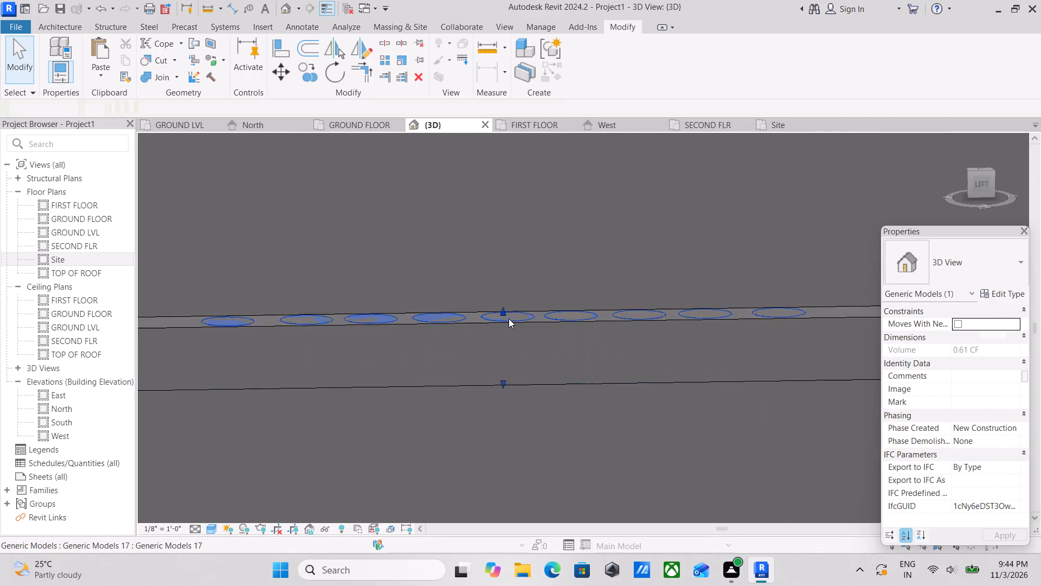
scroll(500, 358, "down", 1)
middle_click_drag(500, 358, 505, 320)
scroll(506, 319, "up", 1)
left_click_drag(511, 355, 509, 460)
Extend the cylinders' lower ends further down inside the frame, past the wall's horizontal floor line.
scroll(512, 467, "down", 3)
middle_click_drag(509, 462, 502, 435)
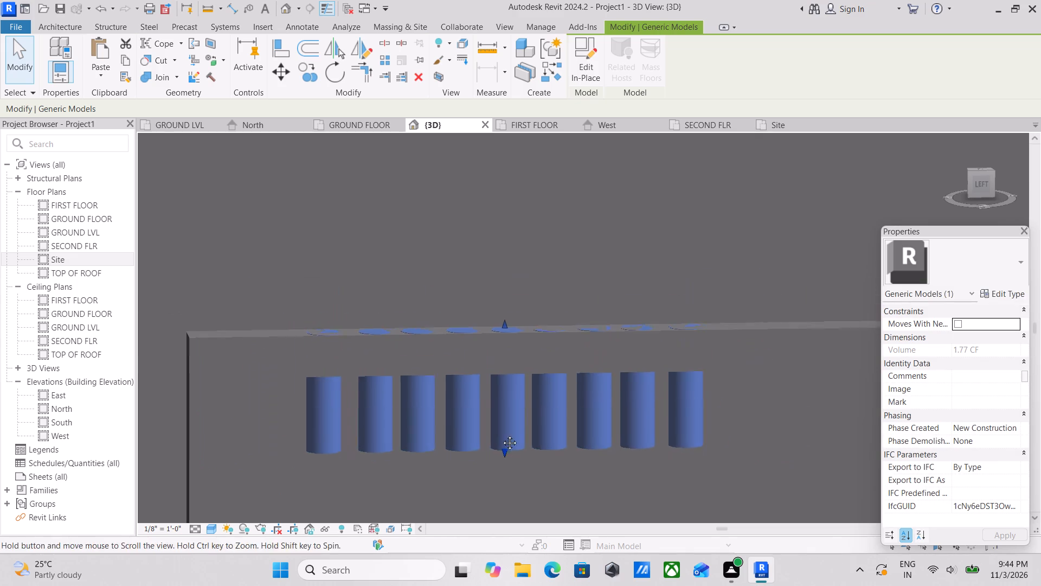
middle_click_drag(502, 435, 497, 345)
scroll(506, 361, "down", 2)
middle_click_drag(506, 359, 517, 281)
left_click_drag(513, 281, 502, 425)
scroll(502, 425, "down", 1)
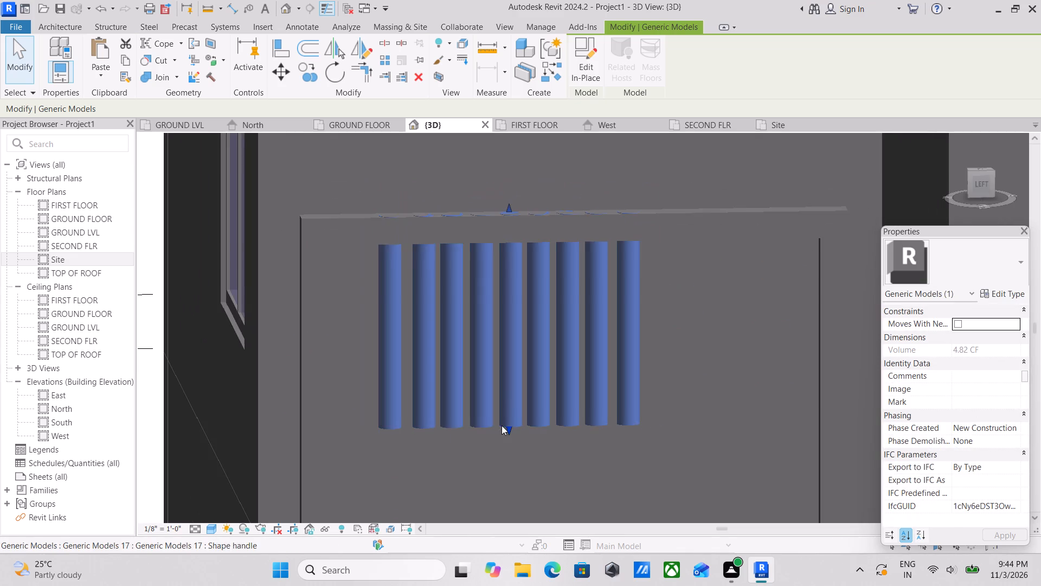
middle_click_drag(502, 425, 513, 304)
scroll(524, 282, "down", 5)
middle_click_drag(523, 286, 526, 229)
scroll(524, 246, "up", 2)
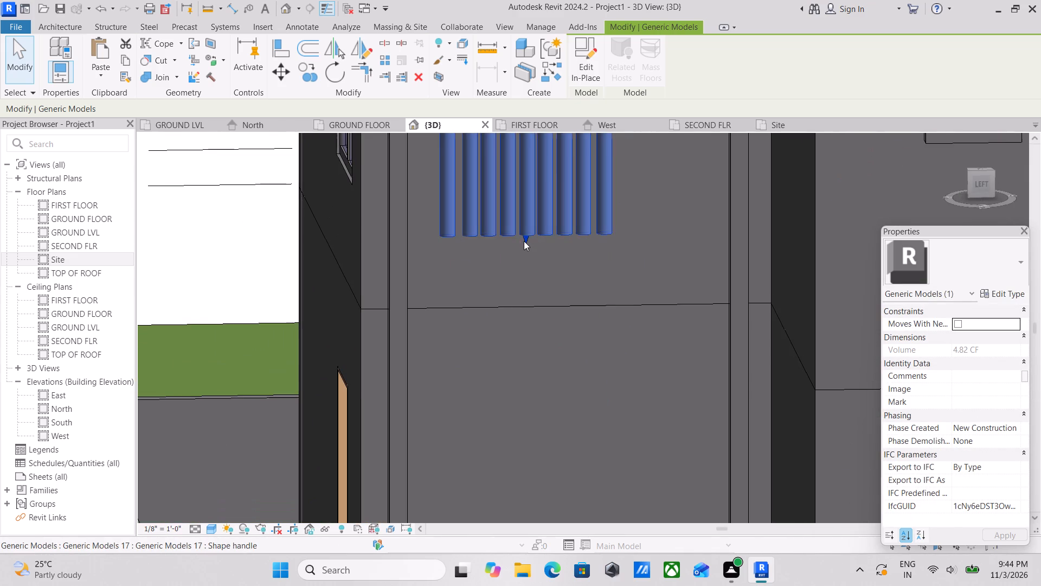
left_click_drag(524, 241, 532, 409)
Stretch the cylinders' lower ends down to meet the frame's bottom member, and deselect the row.
middle_click_drag(532, 427, 539, 338)
scroll(552, 306, "down", 3)
middle_click_drag(552, 312, 552, 272)
scroll(545, 286, "up", 1)
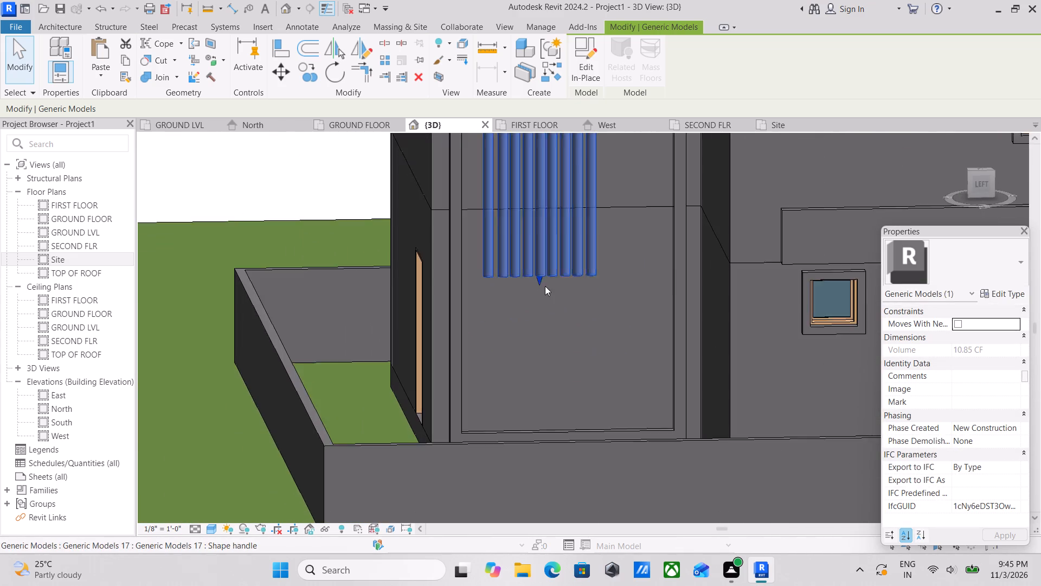
scroll(545, 286, "up", 2)
left_click_drag(538, 273, 530, 439)
middle_click_drag(534, 431, 538, 281)
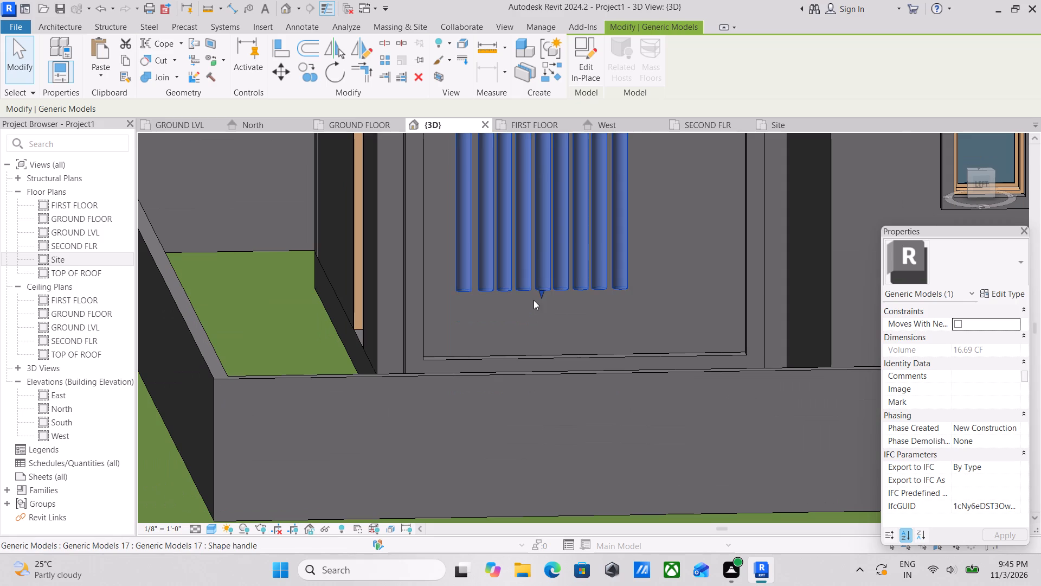
left_click_drag(538, 294, 538, 353)
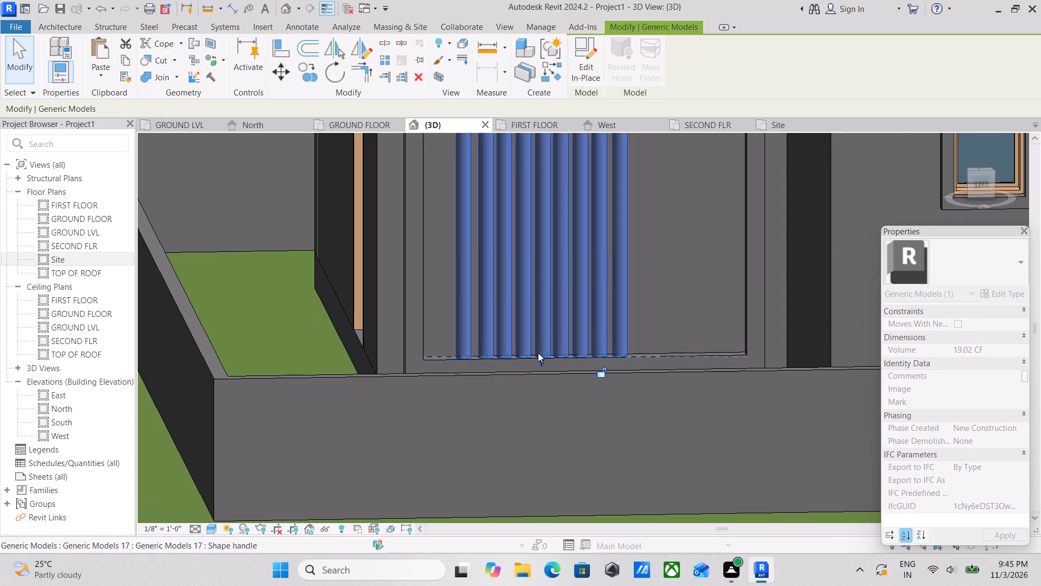
scroll(543, 321, "down", 2)
middle_click_drag(542, 324, 559, 419)
scroll(567, 412, "down", 4)
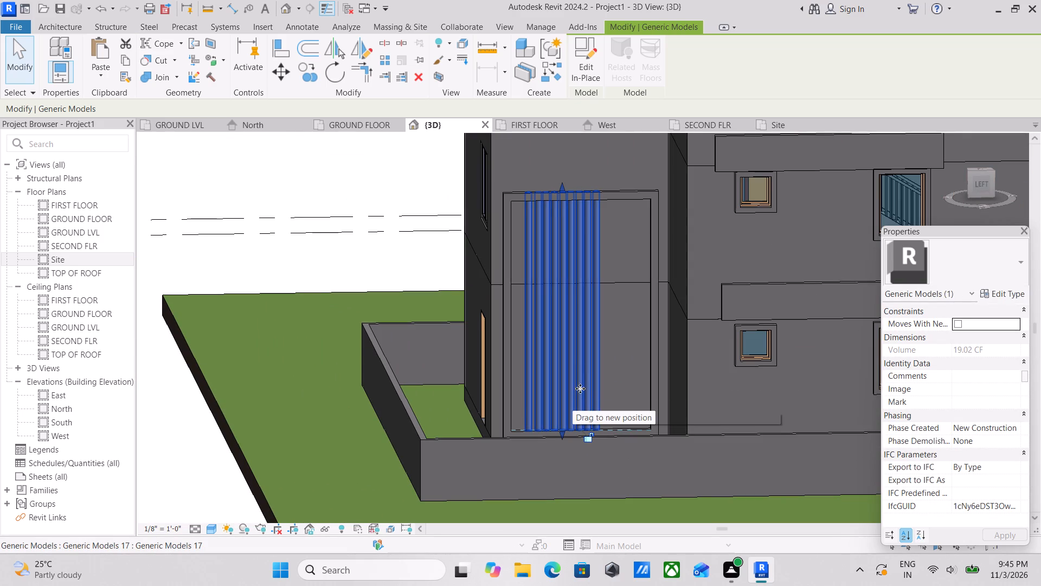
key("Escape")
Select the rectangular frame and stretch its outer face away from the wall so its depth encloses the cylinders.
scroll(586, 371, "down", 2)
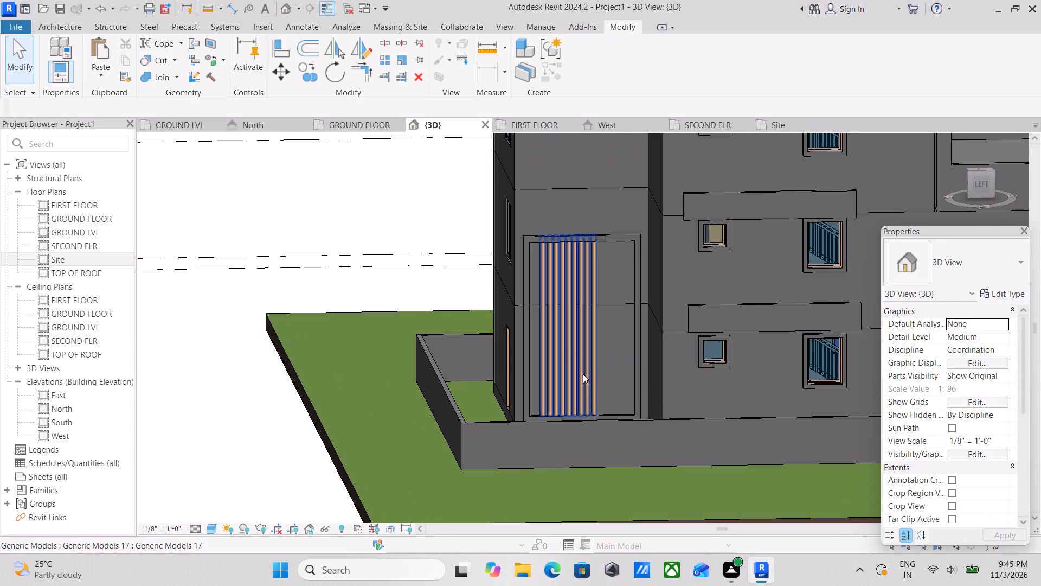
middle_click_drag(569, 352, 634, 402)
scroll(603, 249, "up", 3)
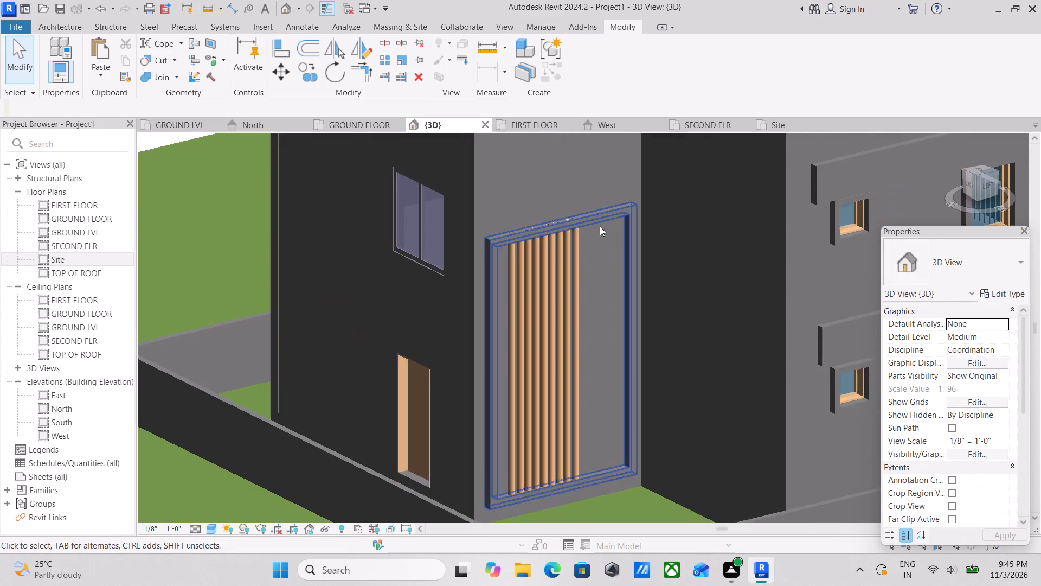
scroll(600, 226, "up", 2)
left_click(598, 211)
scroll(608, 245, "up", 3)
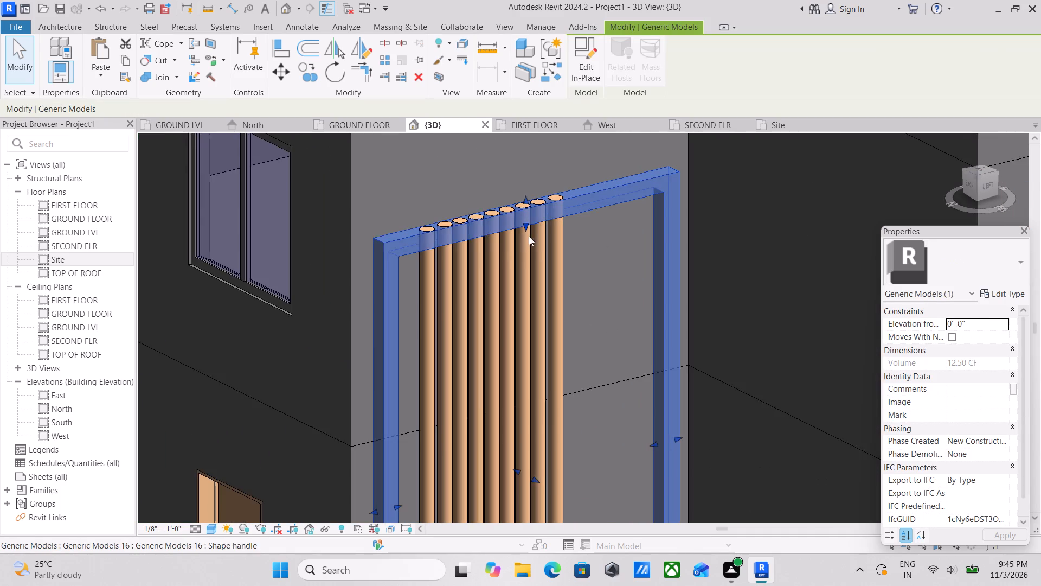
scroll(535, 242, "down", 3)
scroll(557, 288, "down", 4)
middle_click_drag(547, 311, 653, 340, "shift")
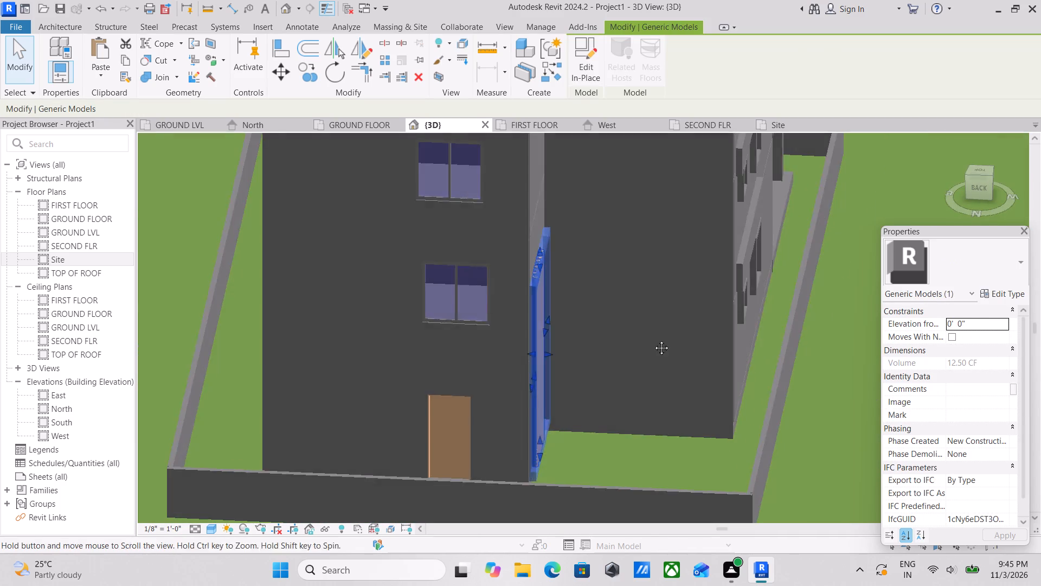
middle_click_drag(653, 340, 652, 339, "shift")
middle_click_drag(560, 298, 564, 221, "shift")
scroll(552, 328, "up", 3)
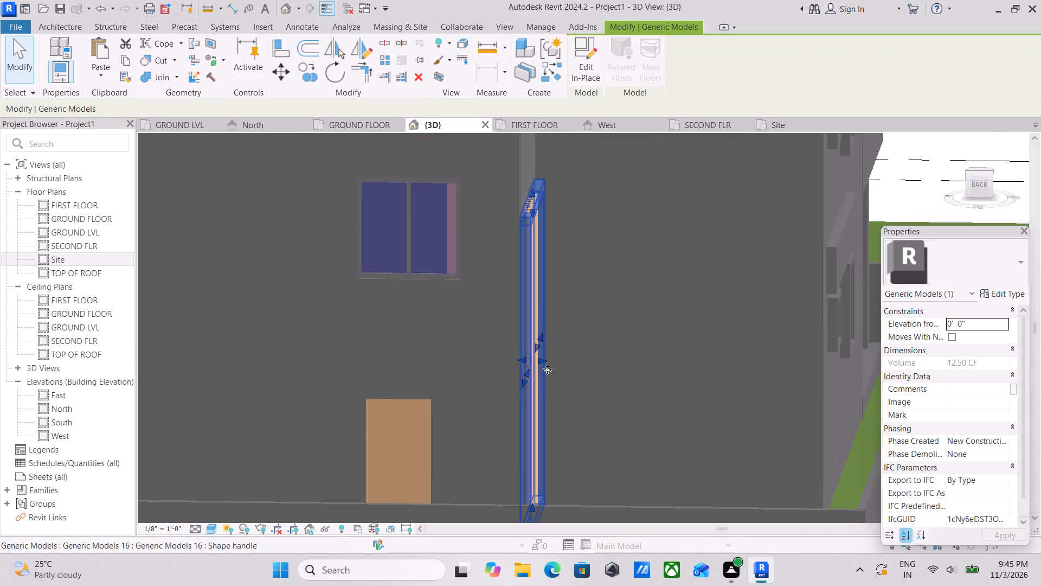
scroll(547, 370, "up", 2)
left_click_drag(546, 358, 558, 361)
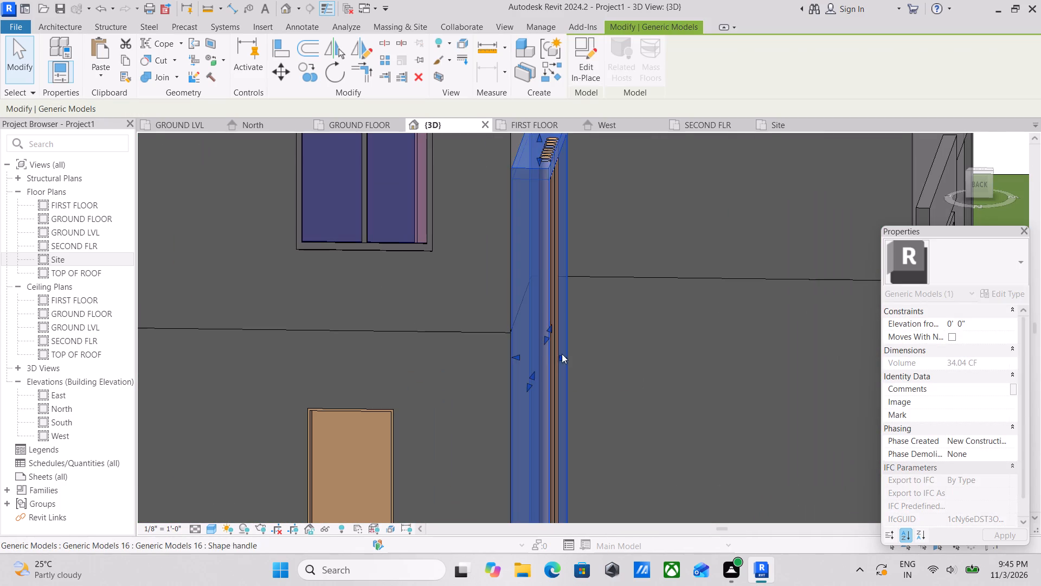
middle_click_drag(554, 355, 432, 359, "shift")
scroll(529, 323, "down", 3)
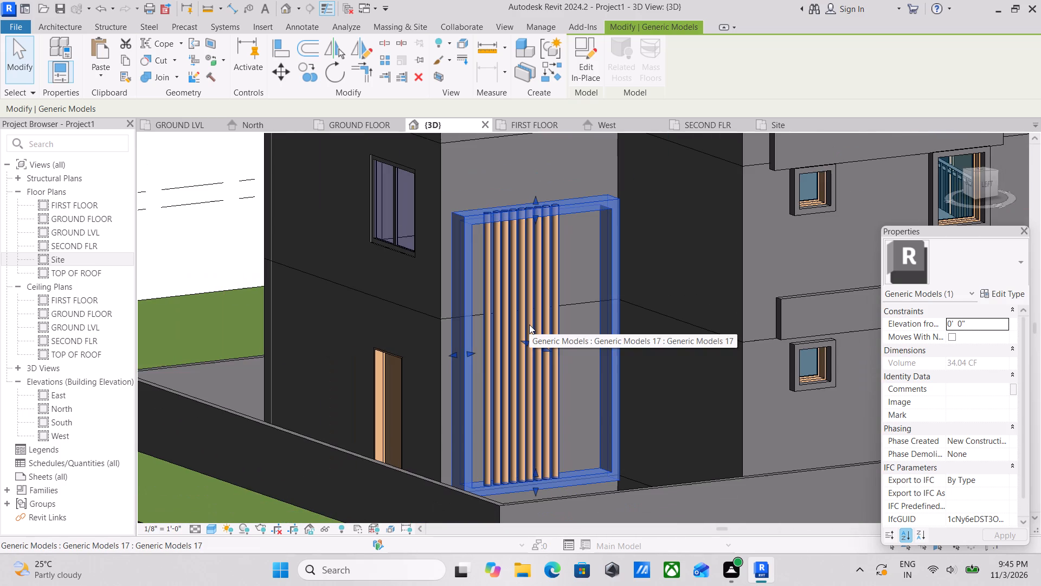
key("Escape")
Copy the cylinder row once and place it beyond the original's last cylinder, toward the frame's far side, leaving a gap.
scroll(566, 346, "down", 3)
middle_click_drag(541, 346, 496, 351)
scroll(512, 370, "down", 1)
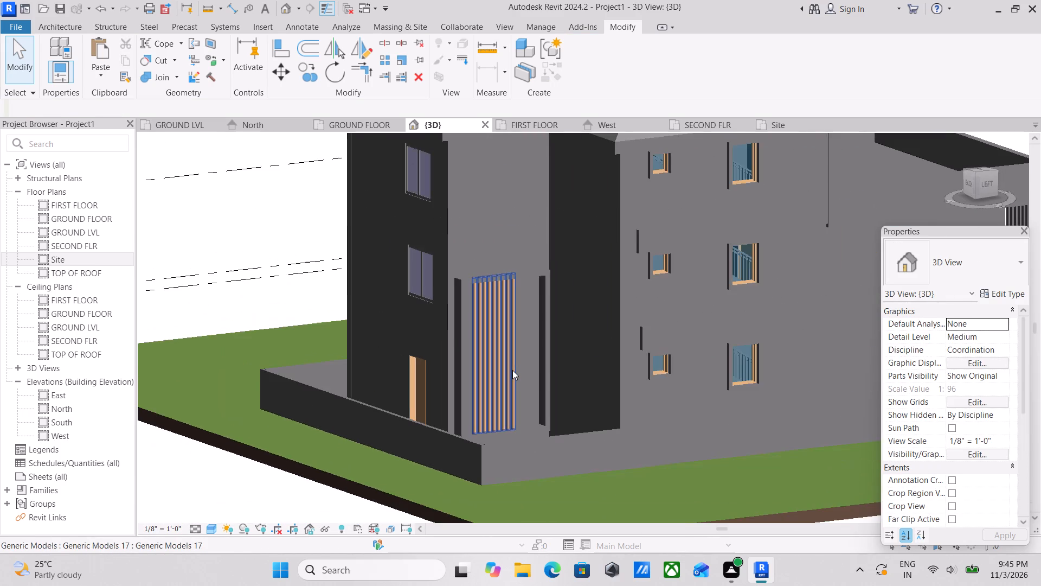
middle_click_drag(512, 370, 498, 416, "shift")
scroll(502, 418, "up", 4)
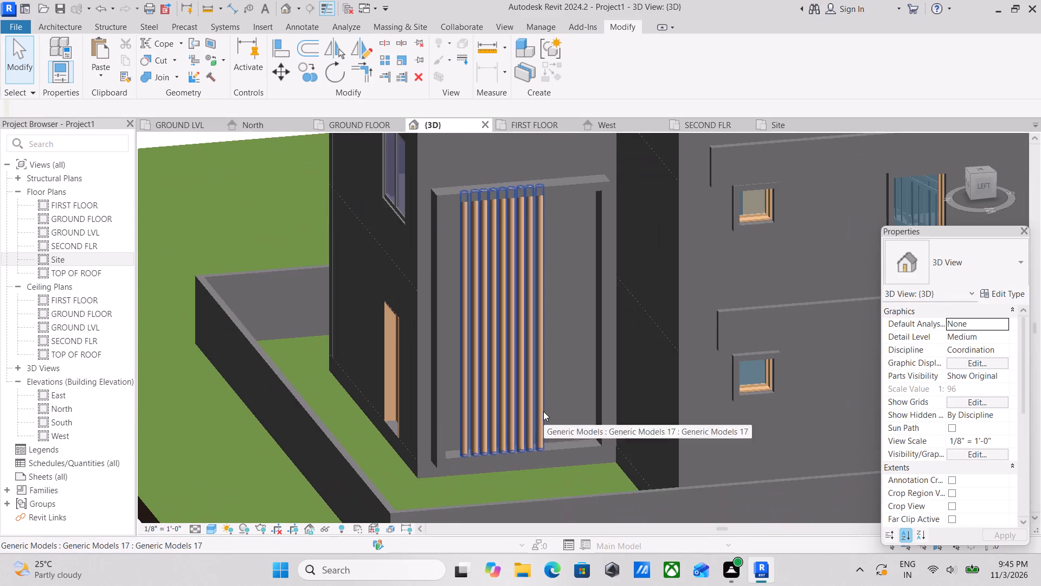
left_click(546, 410)
scroll(546, 410, "up", 1)
middle_click_drag(546, 410, 524, 425)
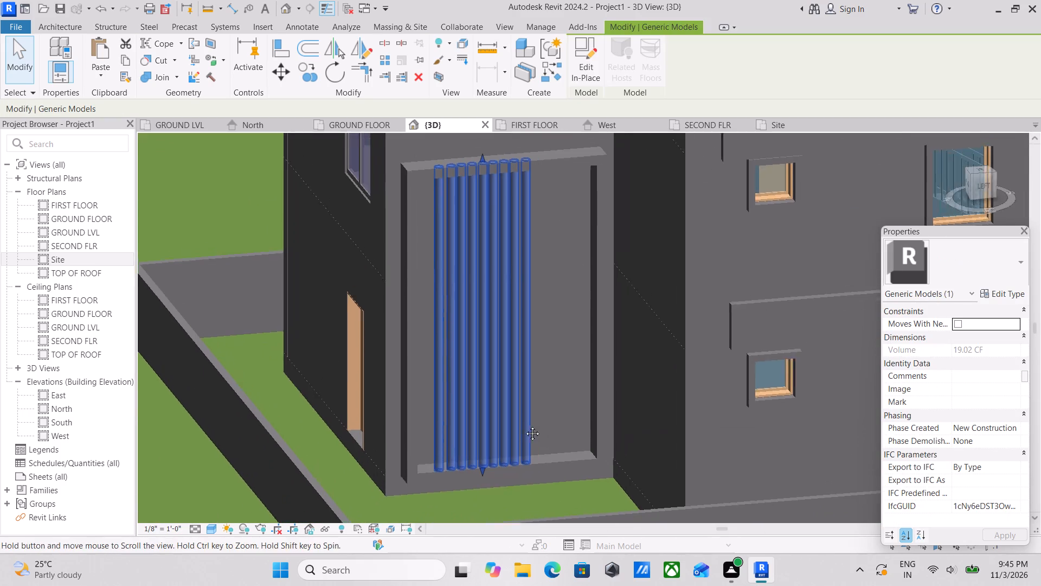
middle_click_drag(524, 425, 503, 448)
middle_click_drag(470, 365, 473, 406)
middle_click_drag(454, 319, 456, 341)
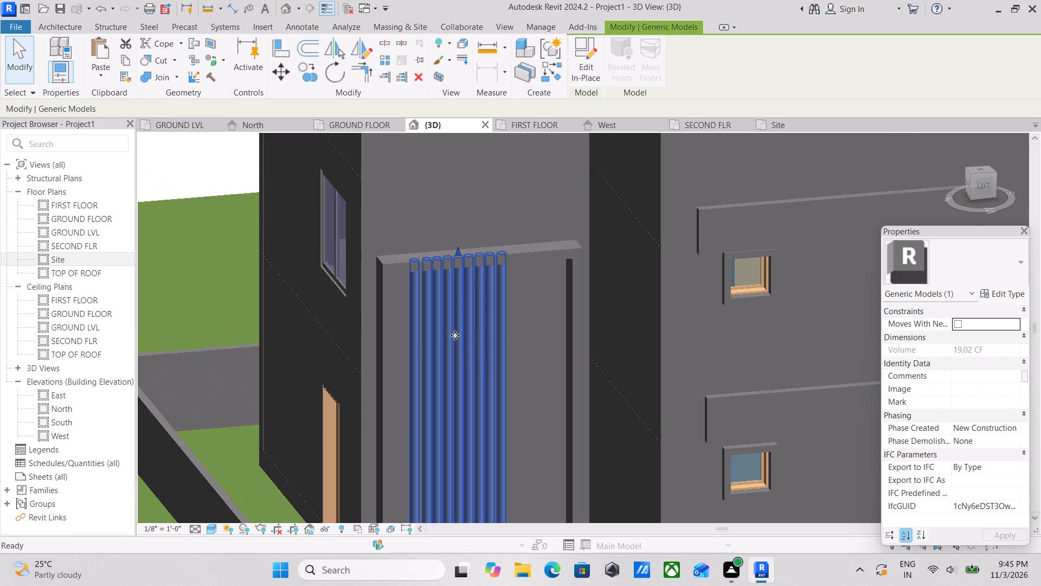
type("CO")
scroll(426, 276, "up", 3)
left_click(404, 266)
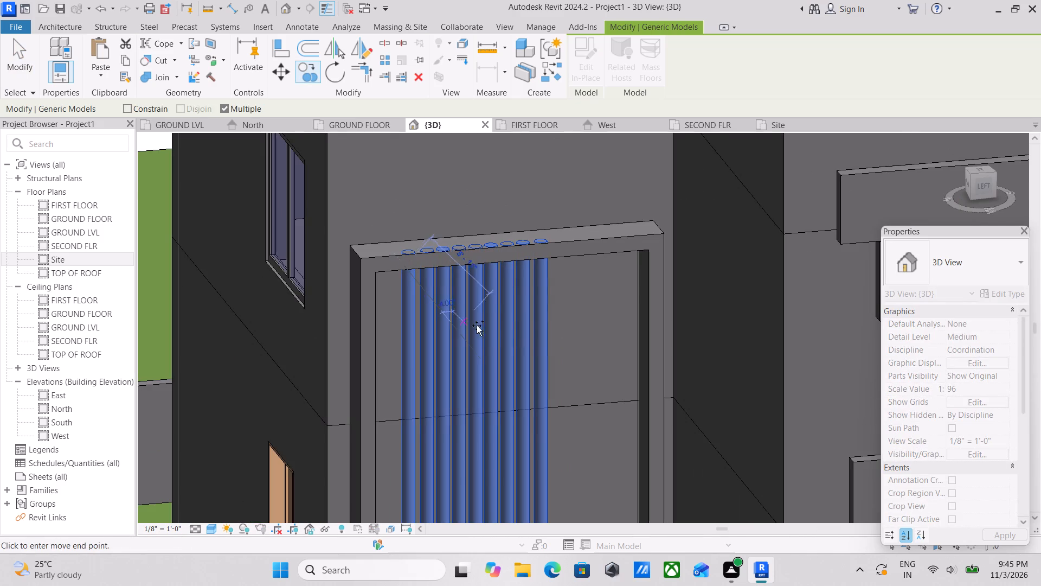
left_click(597, 289)
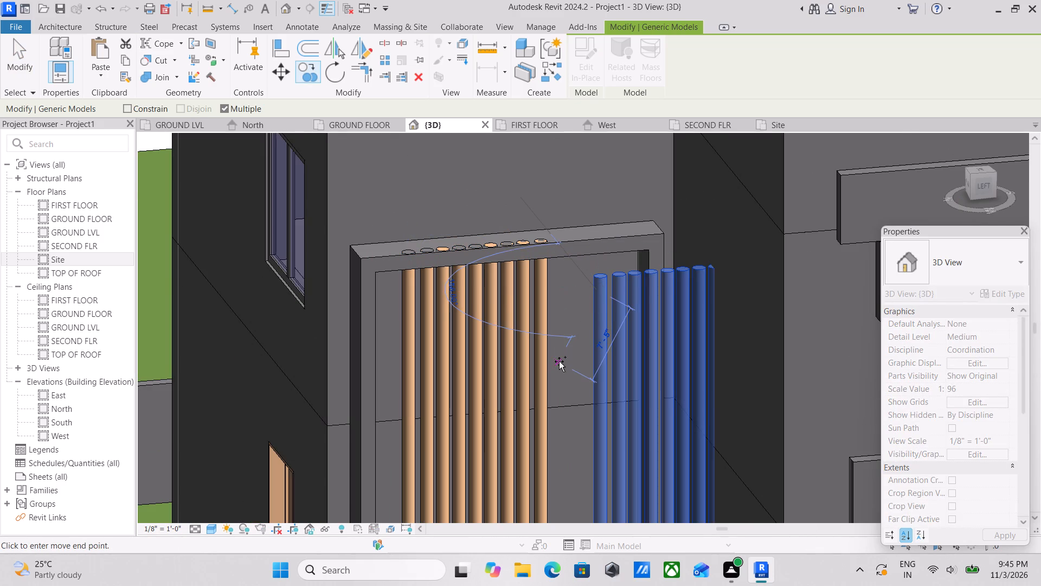
key("Escape")
key("Escape")
scroll(582, 324, "down", 2)
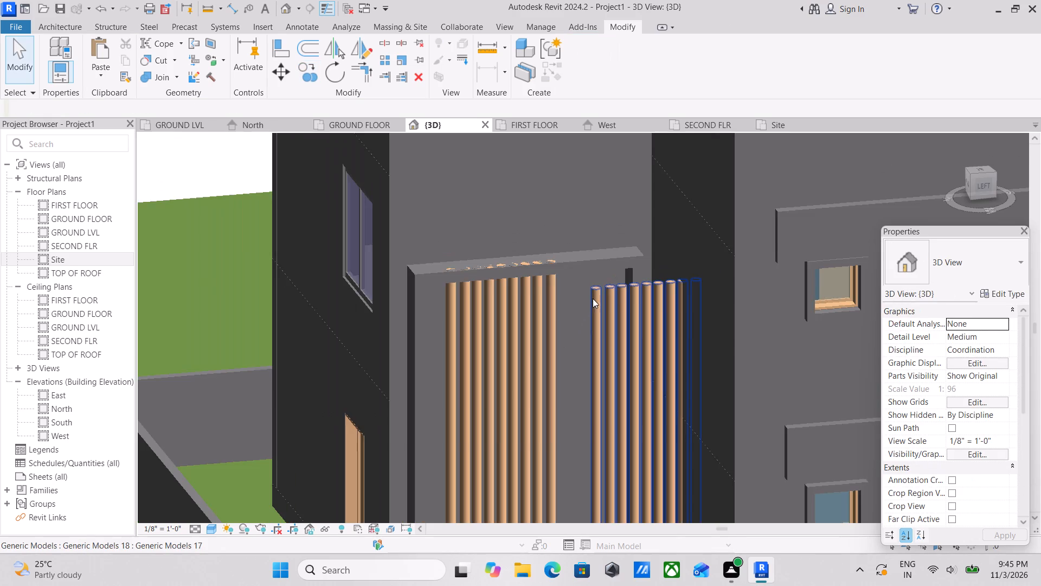
Delete the copied cylinder row beyond the original row, keeping the original row inside the frame.
left_click(595, 297)
right_click(595, 297)
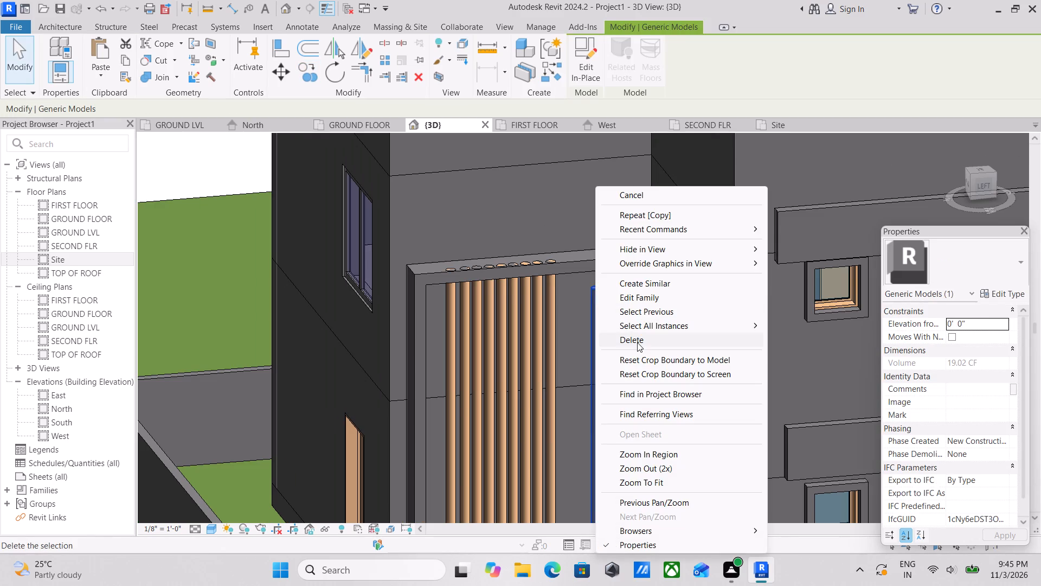
left_click(637, 342)
Inspect the framed cylinder row from several angles, along with the rear block's west, rear and east facades.
scroll(577, 329, "down", 4)
middle_click_drag(548, 332, 531, 310)
scroll(531, 309, "up", 1)
scroll(557, 368, "down", 2)
middle_click_drag(558, 375, 582, 303, "shift")
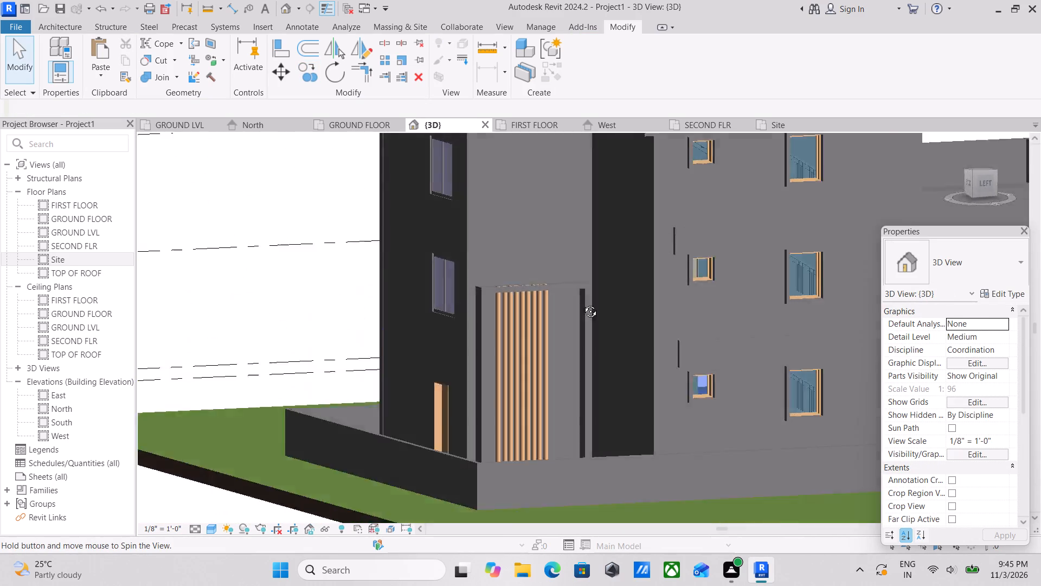
middle_click_drag(582, 303, 548, 464, "shift")
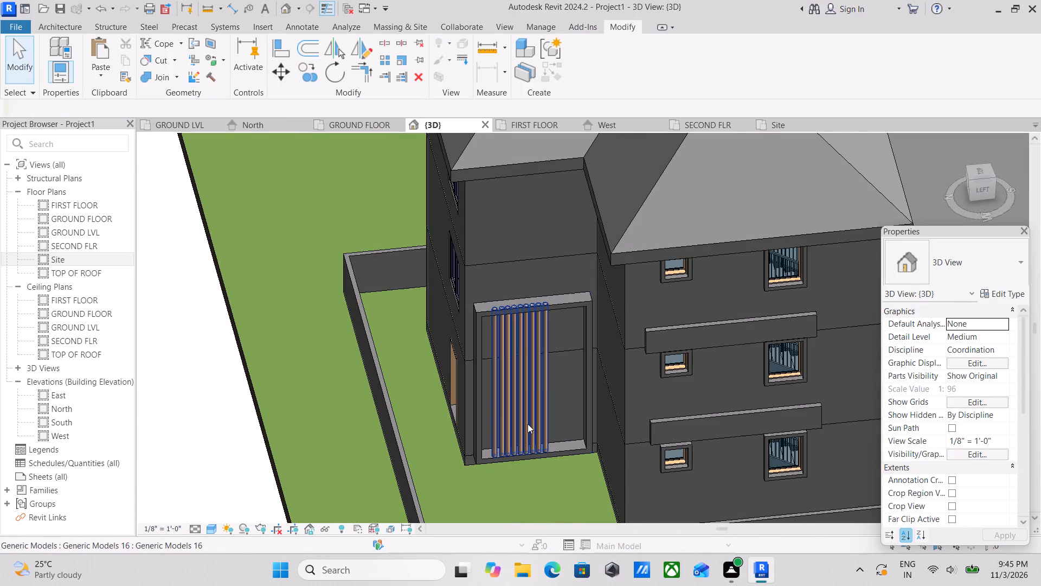
left_click(543, 382)
scroll(543, 381, "up", 3)
middle_click_drag(537, 373, 533, 370)
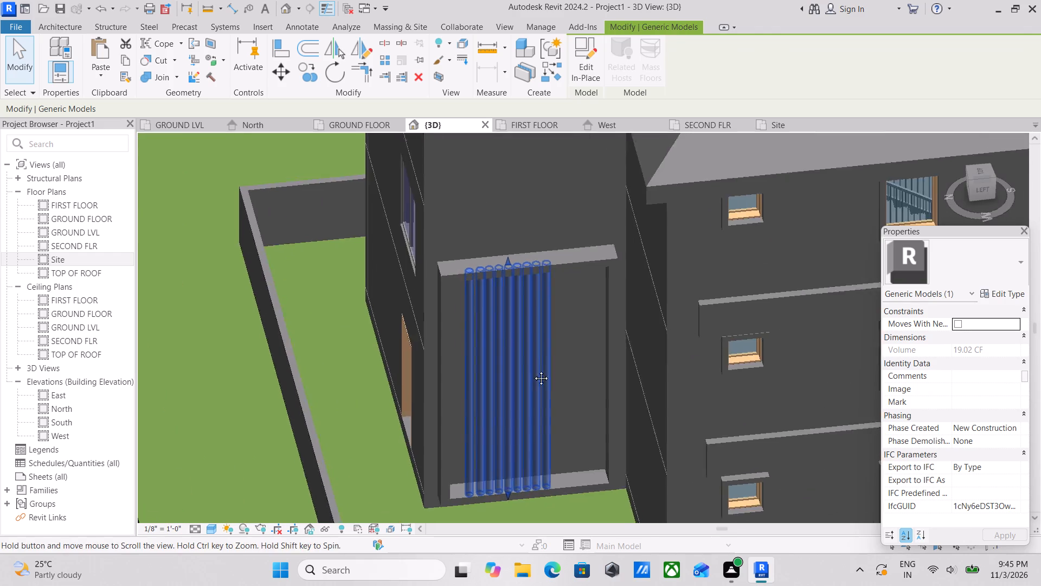
middle_click_drag(533, 370, 508, 337)
scroll(508, 334, "up", 1)
scroll(528, 361, "down", 1)
middle_click_drag(528, 360, 522, 379)
scroll(524, 358, "down", 4)
middle_click_drag(524, 356, 520, 343)
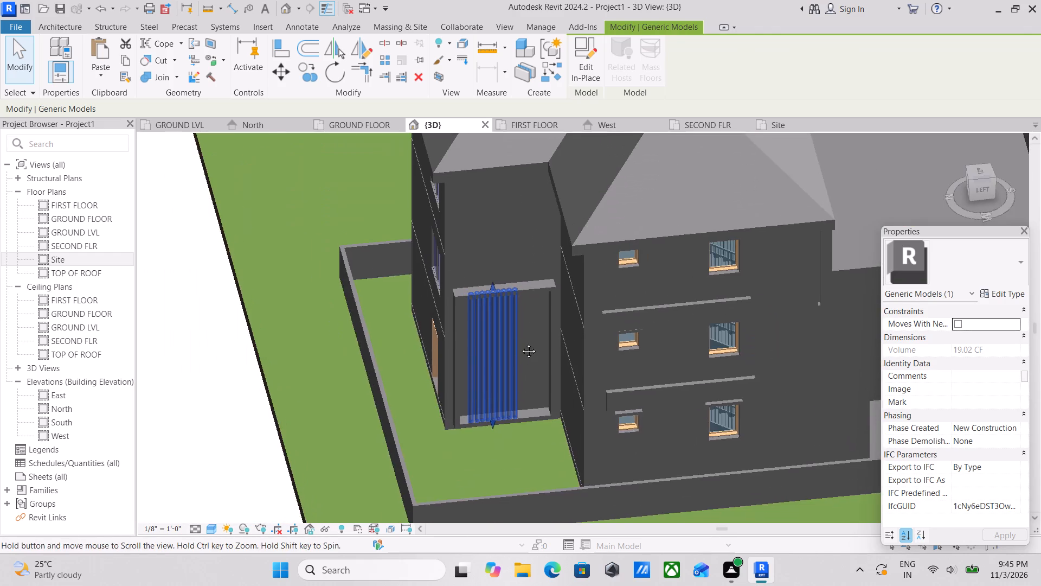
middle_click_drag(520, 343, 520, 342)
scroll(520, 342, "up", 1)
scroll(521, 342, "down", 6)
middle_click_drag(515, 347, 505, 347)
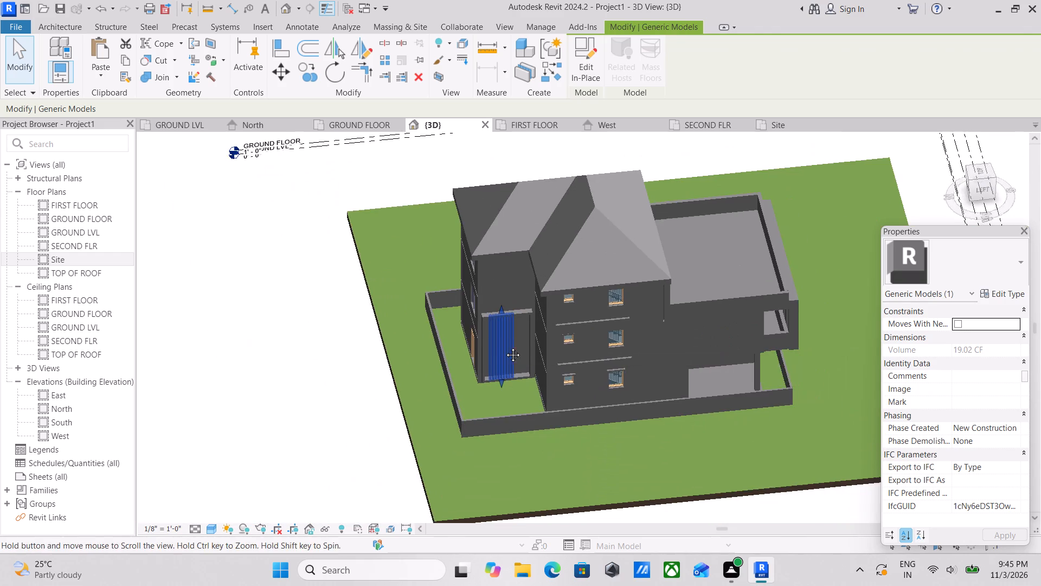
middle_click_drag(505, 347, 487, 348)
scroll(490, 354, "up", 4)
middle_click_drag(494, 370, 575, 334, "shift")
scroll(576, 334, "up", 1)
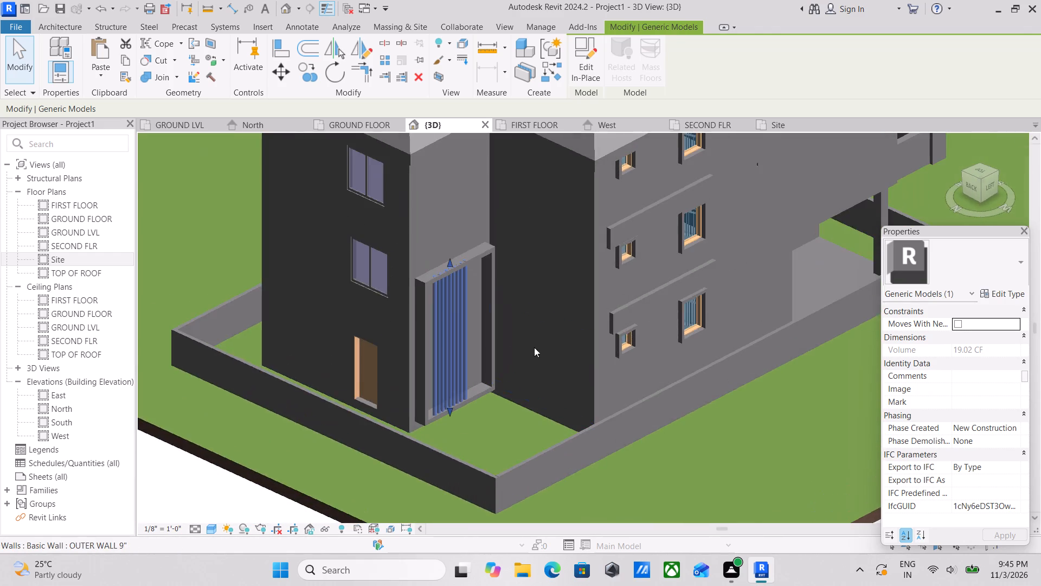
middle_click_drag(503, 348, 446, 277, "shift")
middle_click_drag(478, 291, 477, 292)
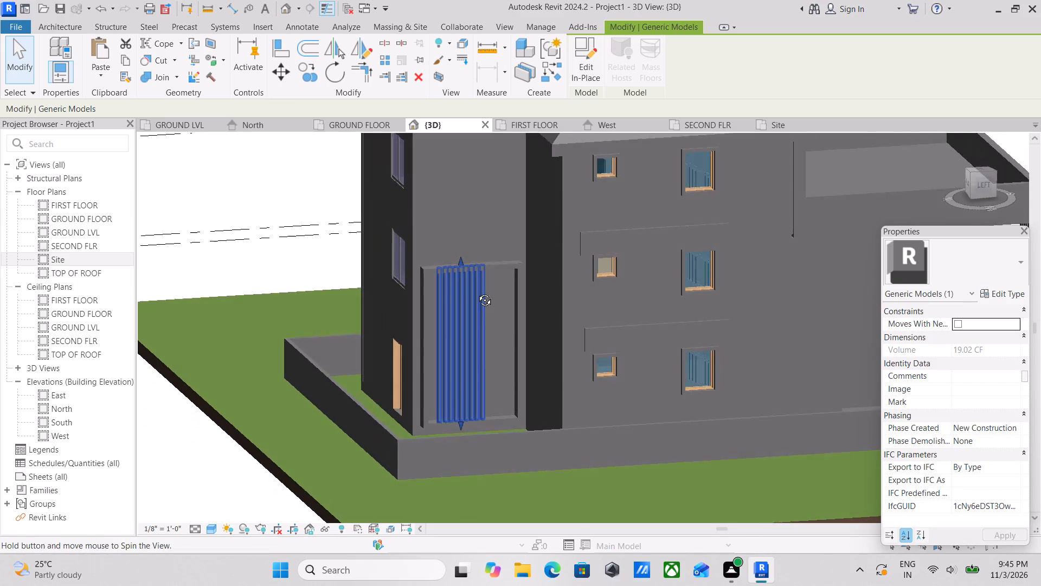
middle_click_drag(477, 292, 547, 409)
scroll(547, 409, "up", 6)
middle_click_drag(515, 364, 459, 372, "shift")
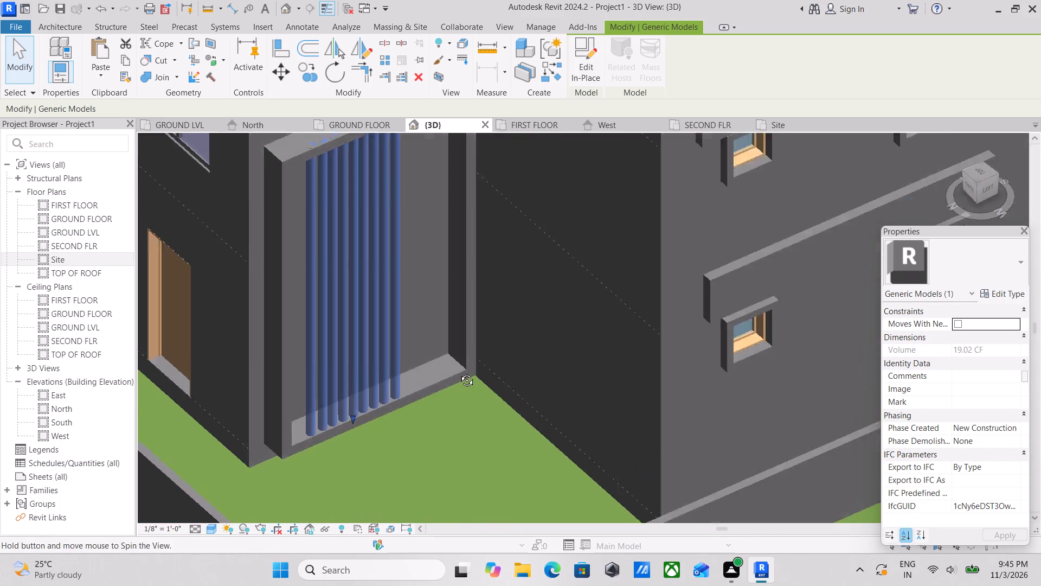
middle_click_drag(459, 372, 496, 419, "shift")
scroll(496, 419, "up", 1, "shift")
scroll(496, 421, "down", 3)
middle_click_drag(496, 421, 395, 384)
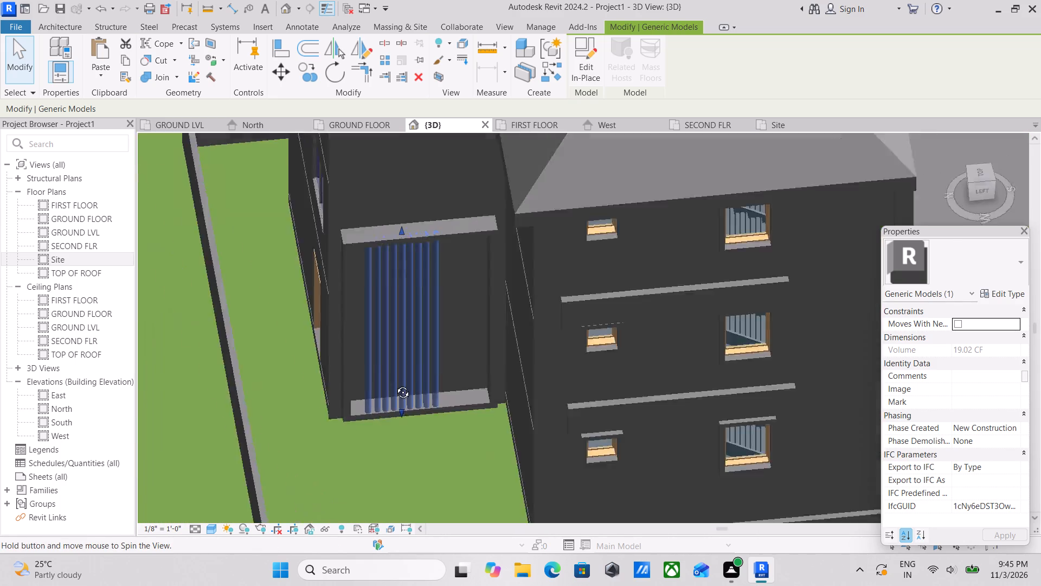
middle_click_drag(395, 384, 370, 370)
scroll(375, 370, "up", 2, "shift")
scroll(419, 355, "down", 3)
middle_click_drag(419, 355, 648, 319)
scroll(647, 321, "up", 2, "shift")
scroll(658, 326, "down", 1)
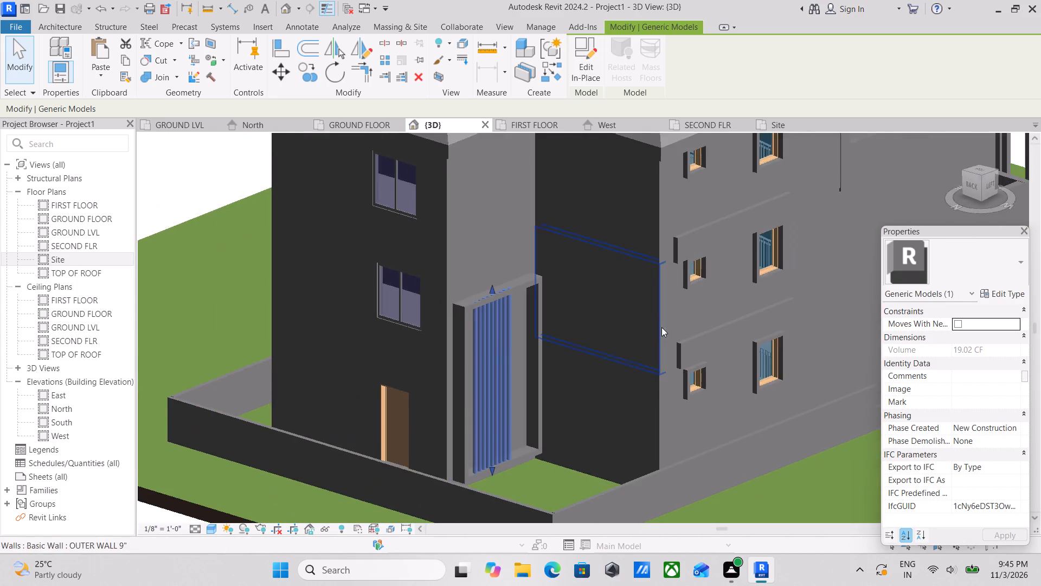
middle_click_drag(665, 333, 764, 334, "shift")
middle_click_drag(394, 348, 389, 252)
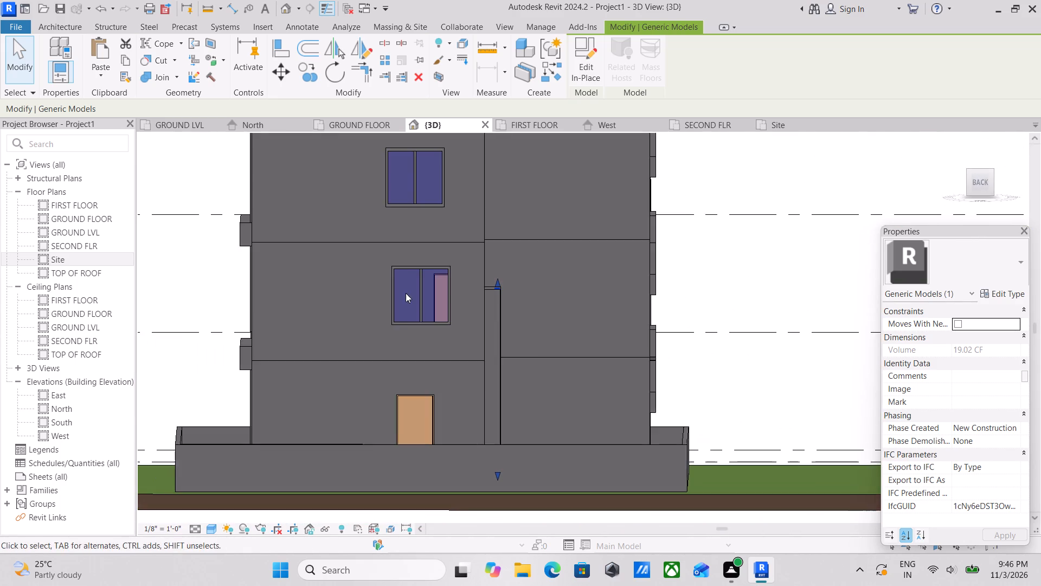
middle_click_drag(411, 308, 415, 303, "shift")
middle_click_drag(423, 316, 513, 357)
scroll(513, 357, "up", 1)
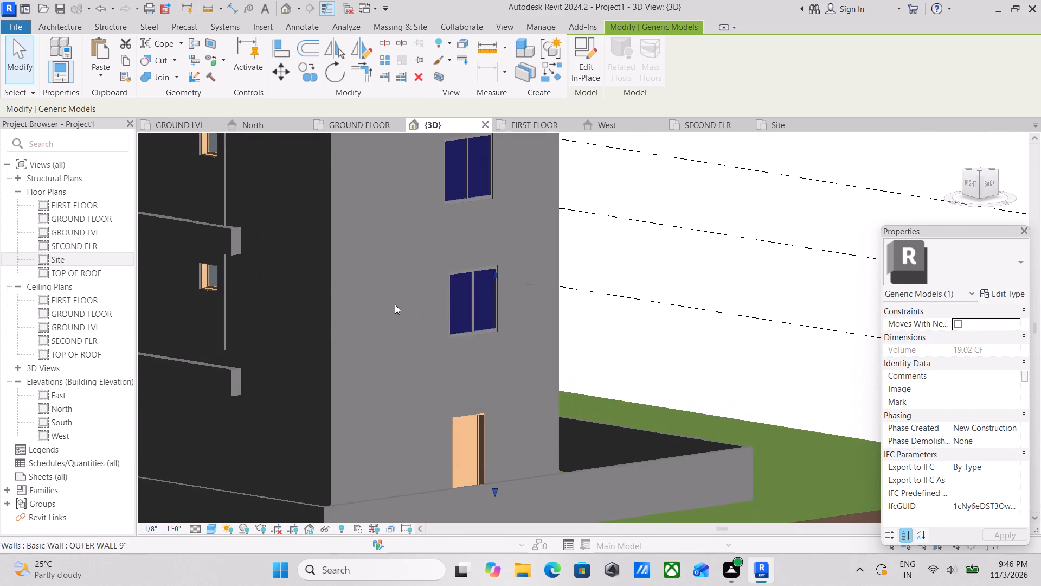
middle_click_drag(394, 304, 452, 328)
scroll(399, 292, "up", 2)
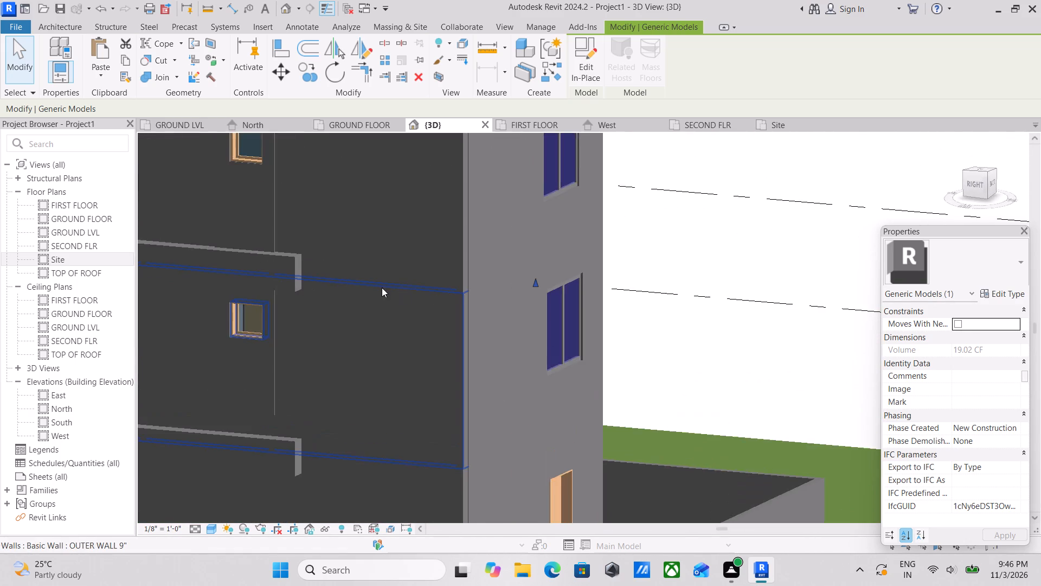
middle_click_drag(381, 288, 310, 319, "shift")
middle_click_drag(319, 302, 409, 315)
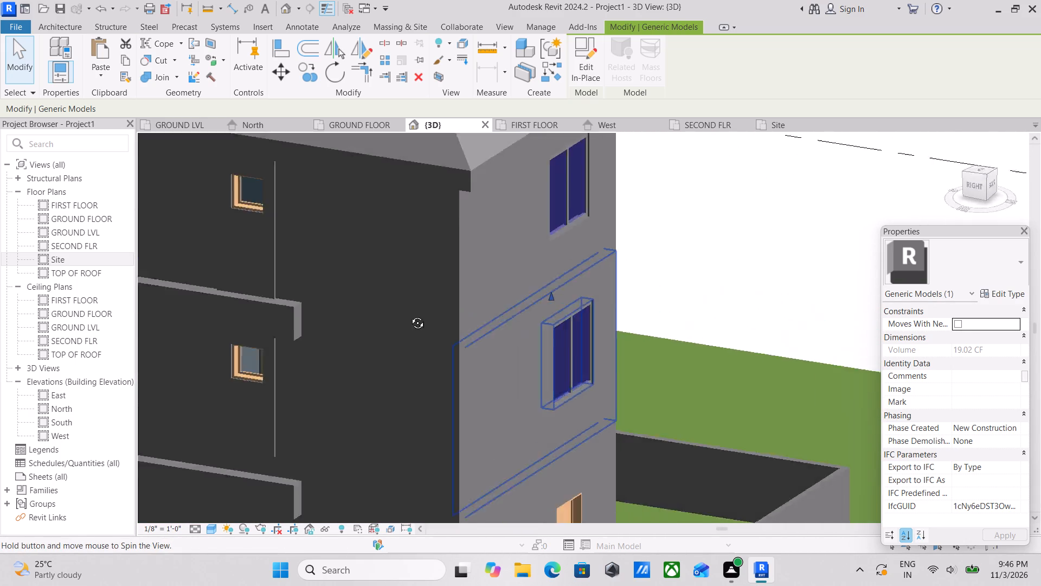
middle_click_drag(409, 315, 427, 310)
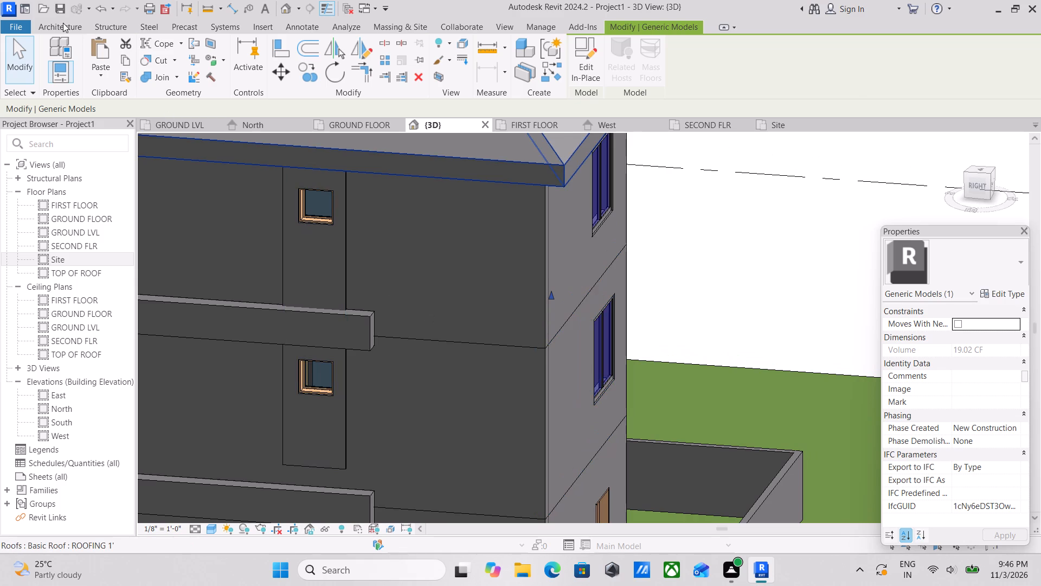
Create a new in-place model in the Generic Models category, accepting the default name.
left_click(61, 23)
left_click(153, 74)
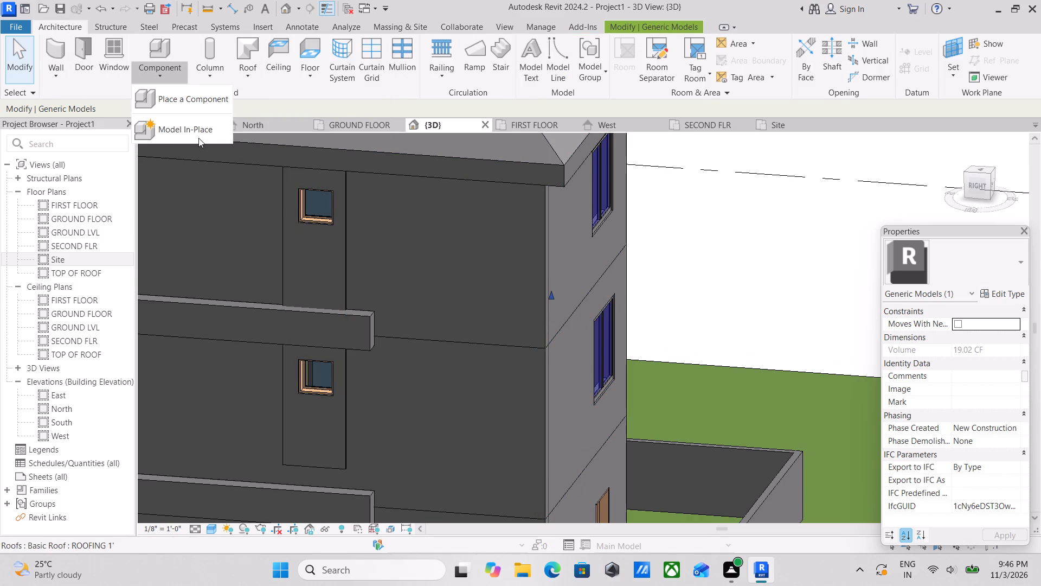
left_click(196, 129)
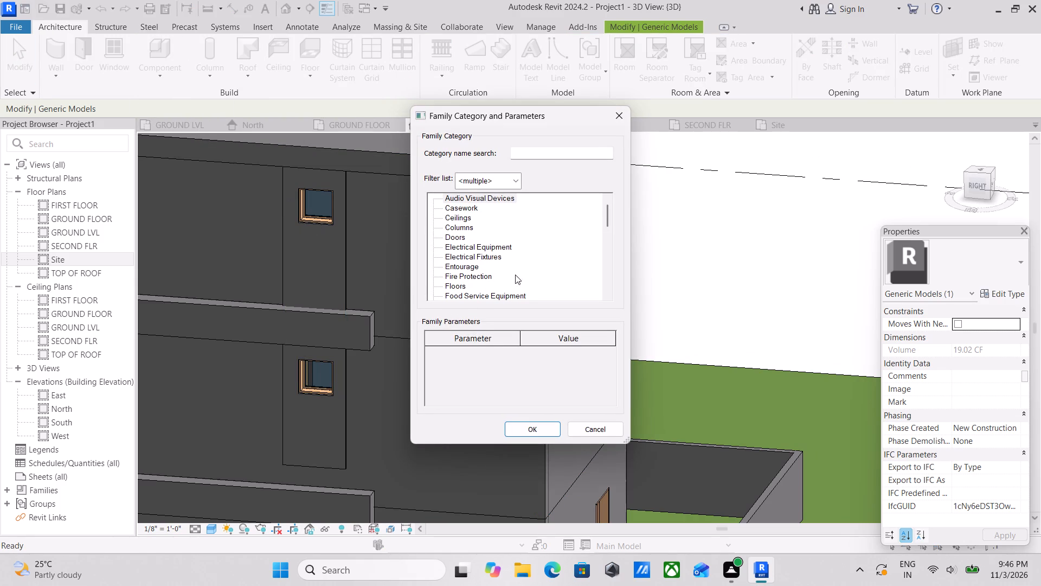
scroll(515, 275, "down", 4)
left_click(486, 285)
left_click(532, 424)
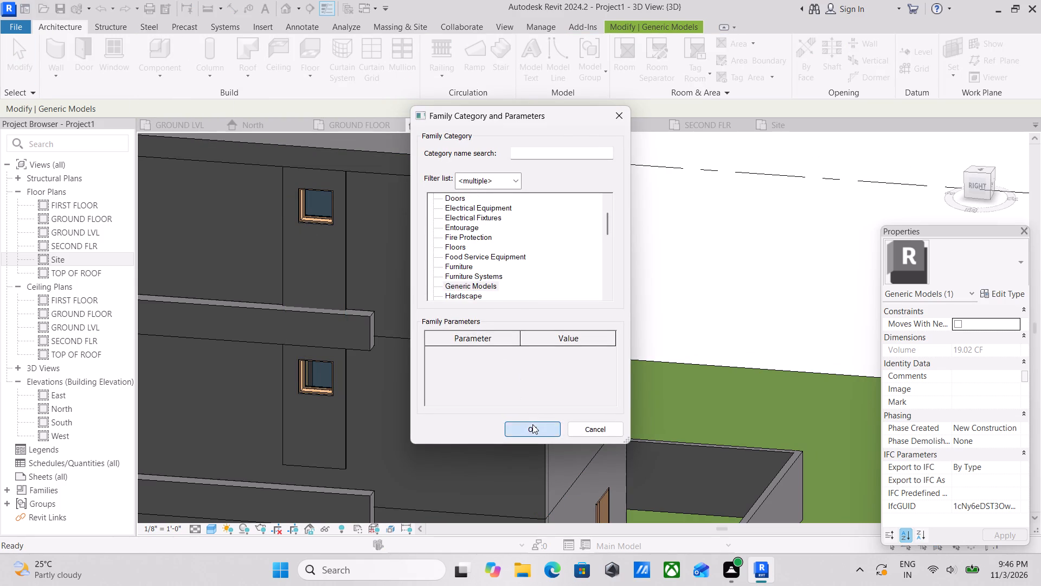
left_click(514, 306)
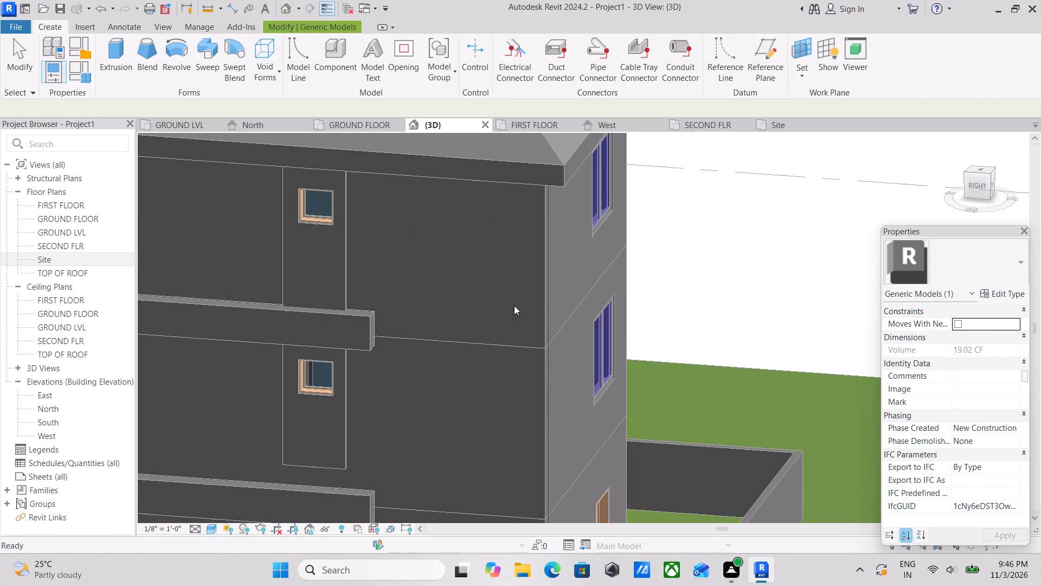
Start a Sweep in the in-place model and enter path sketching.
left_click(799, 71)
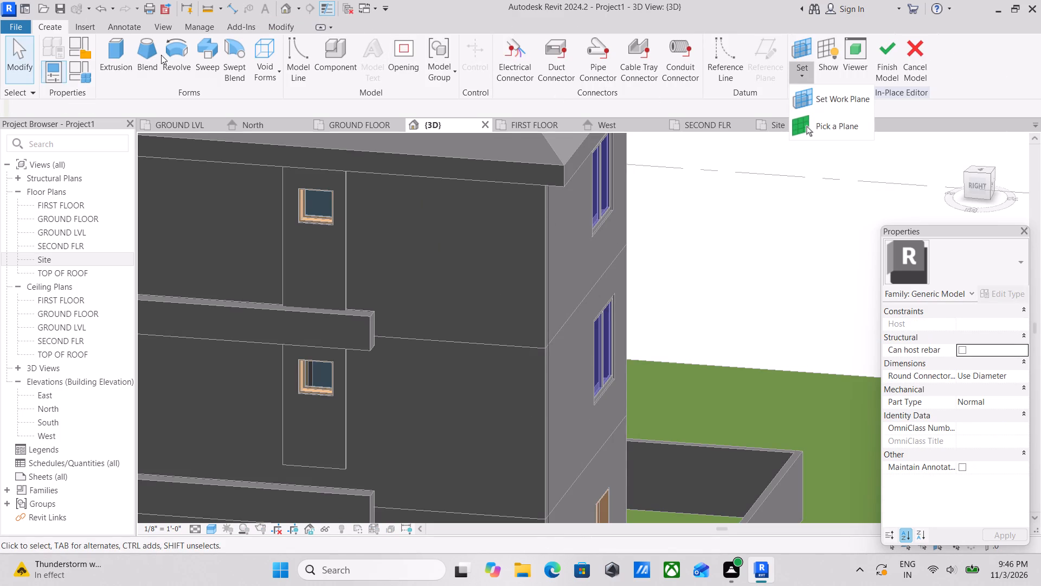
left_click(205, 55)
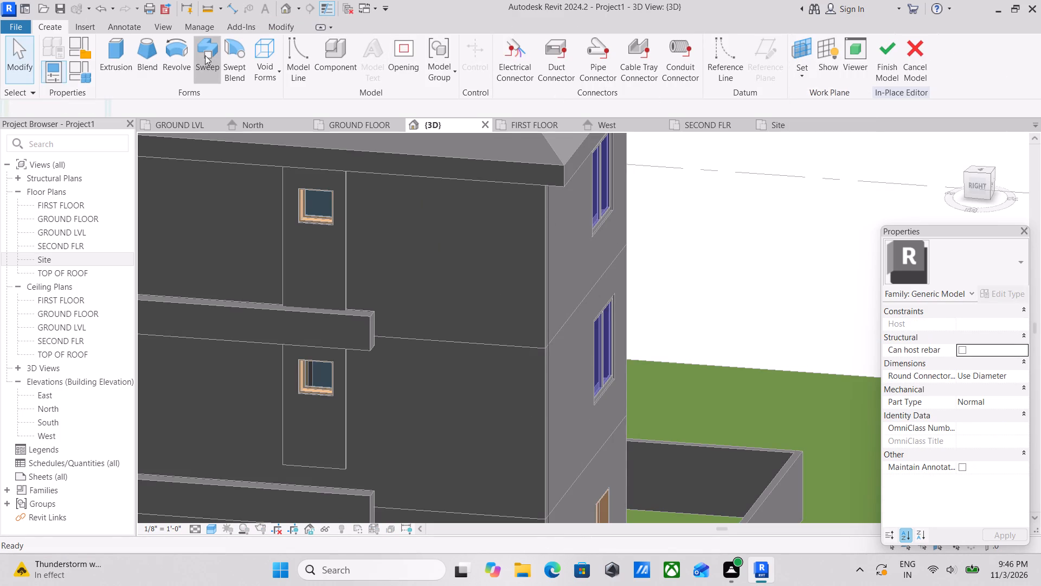
scroll(395, 349, "up", 2)
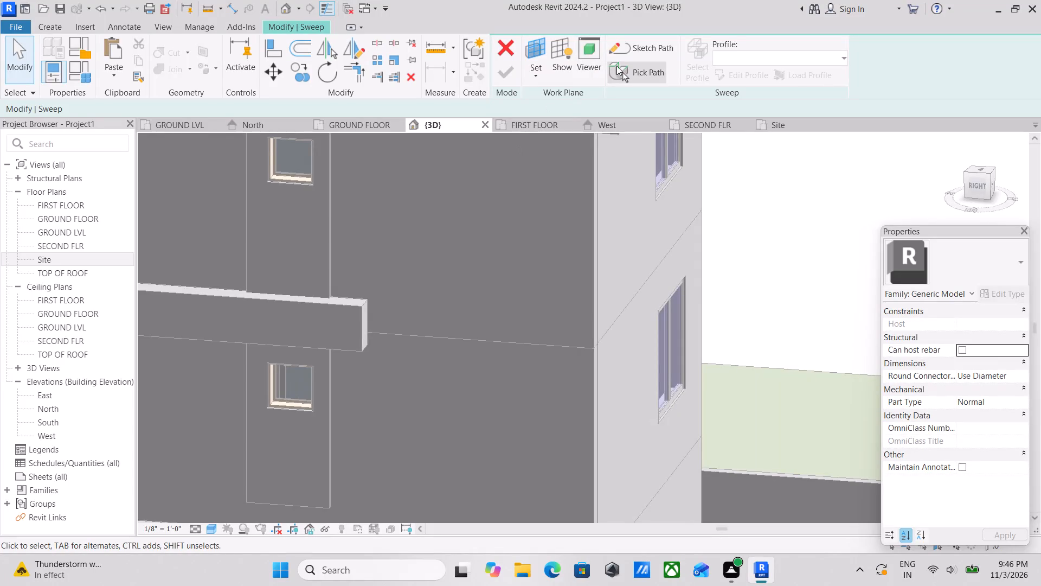
left_click(633, 50)
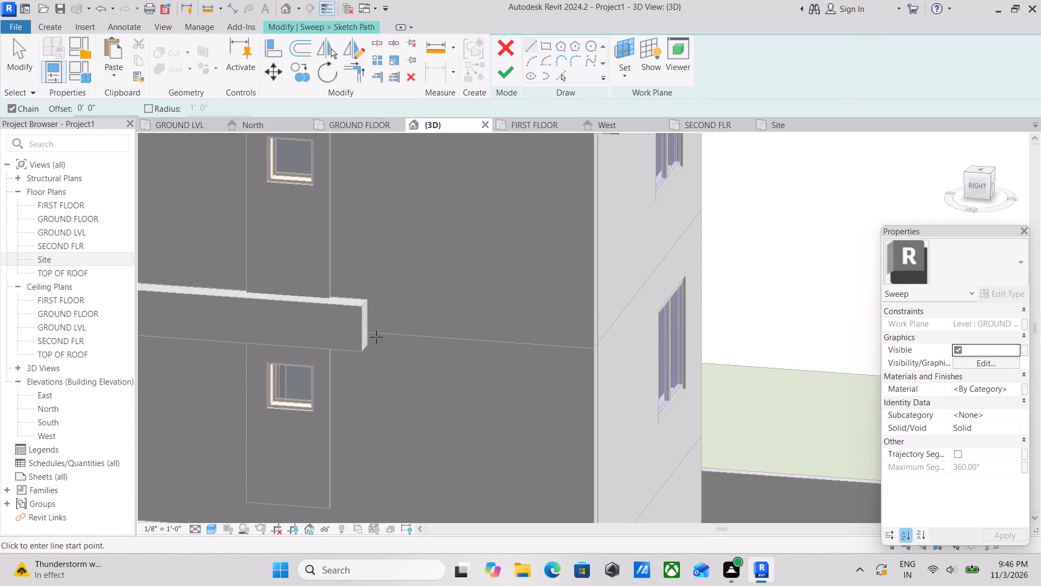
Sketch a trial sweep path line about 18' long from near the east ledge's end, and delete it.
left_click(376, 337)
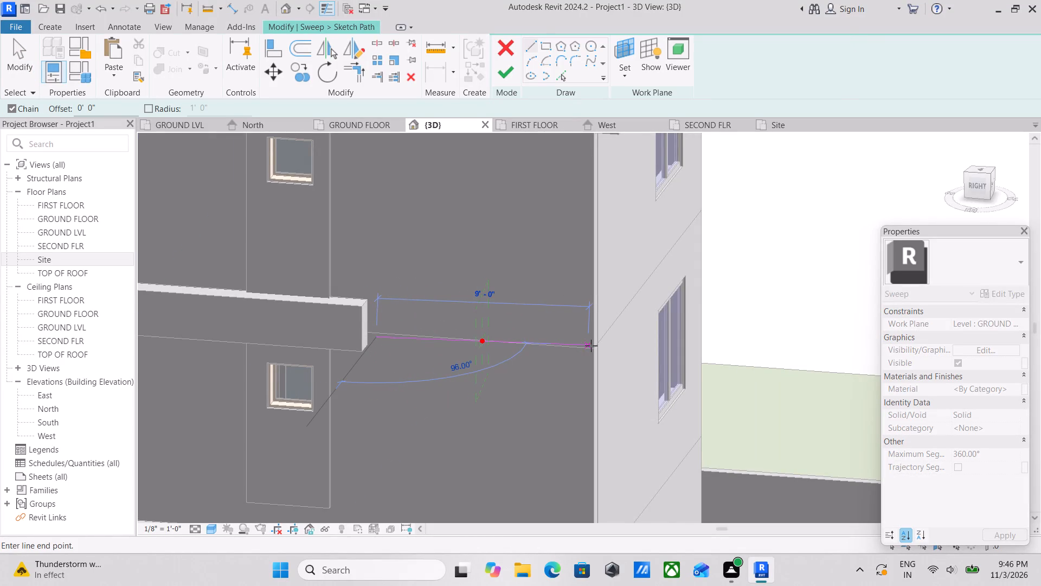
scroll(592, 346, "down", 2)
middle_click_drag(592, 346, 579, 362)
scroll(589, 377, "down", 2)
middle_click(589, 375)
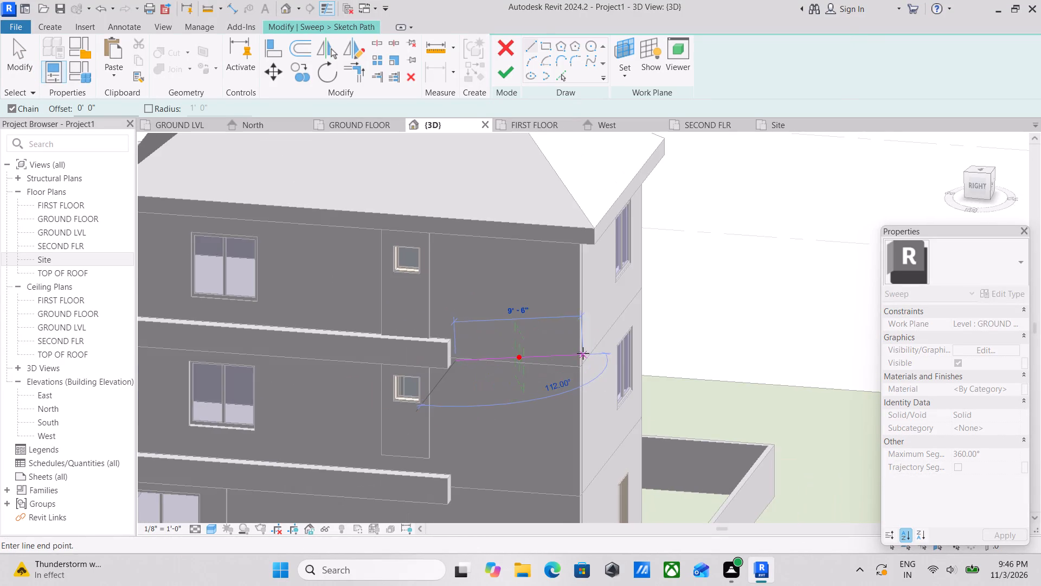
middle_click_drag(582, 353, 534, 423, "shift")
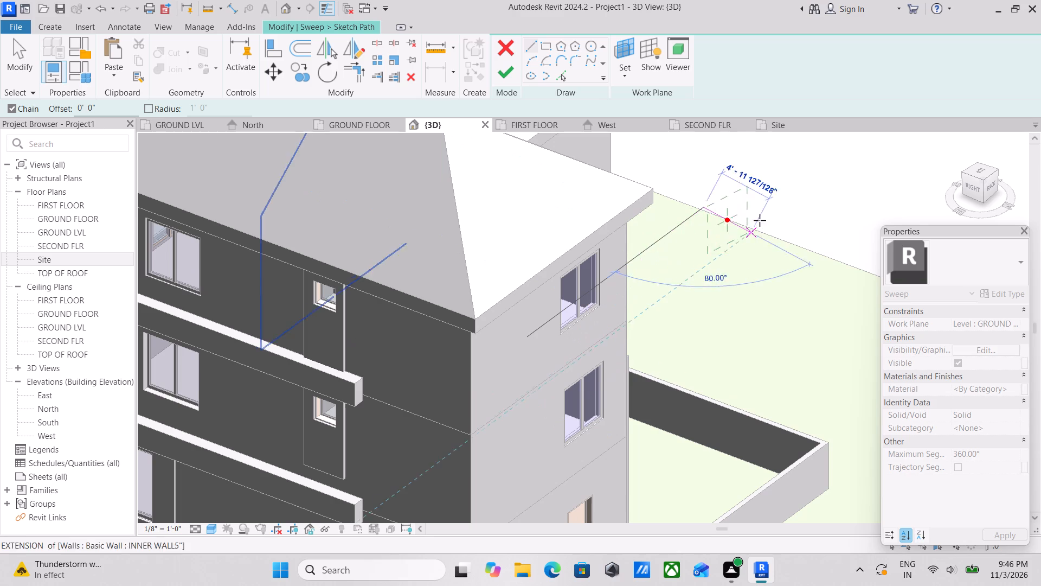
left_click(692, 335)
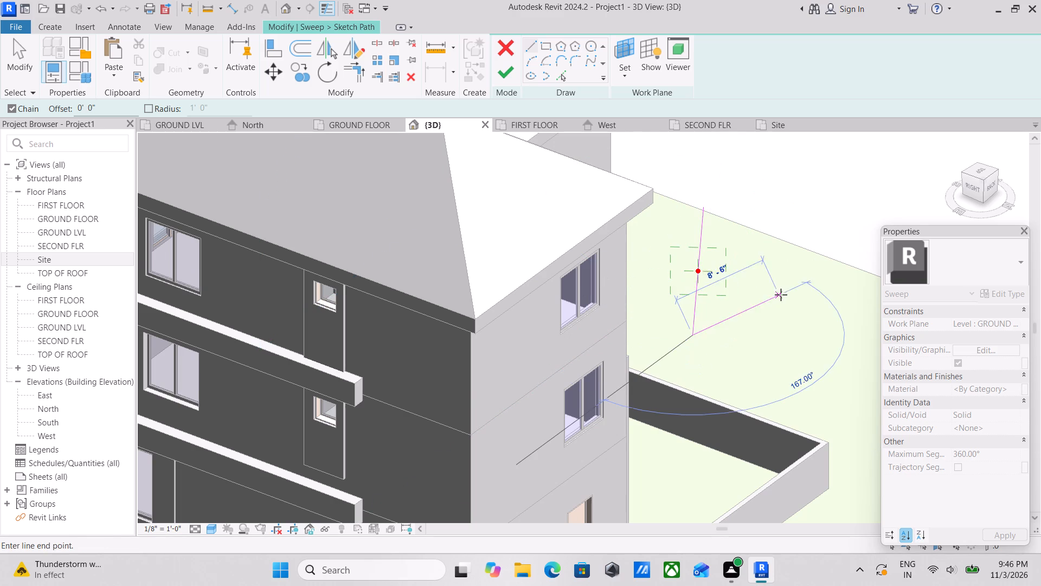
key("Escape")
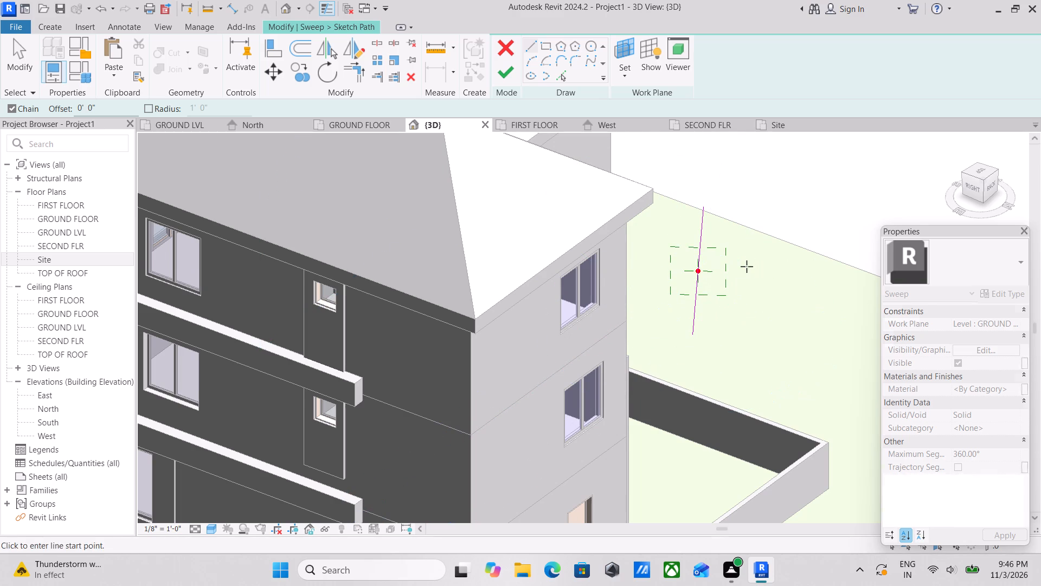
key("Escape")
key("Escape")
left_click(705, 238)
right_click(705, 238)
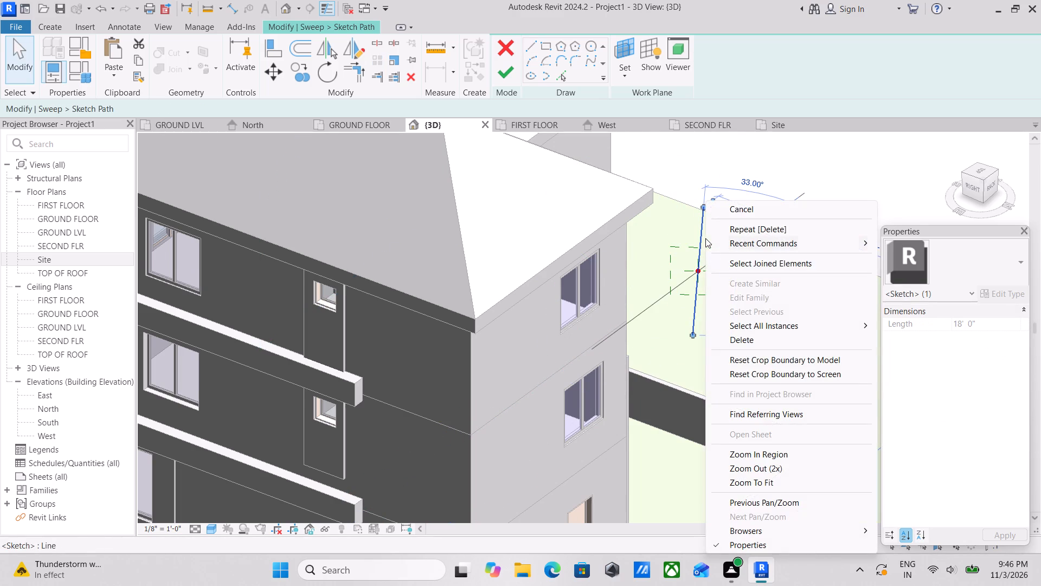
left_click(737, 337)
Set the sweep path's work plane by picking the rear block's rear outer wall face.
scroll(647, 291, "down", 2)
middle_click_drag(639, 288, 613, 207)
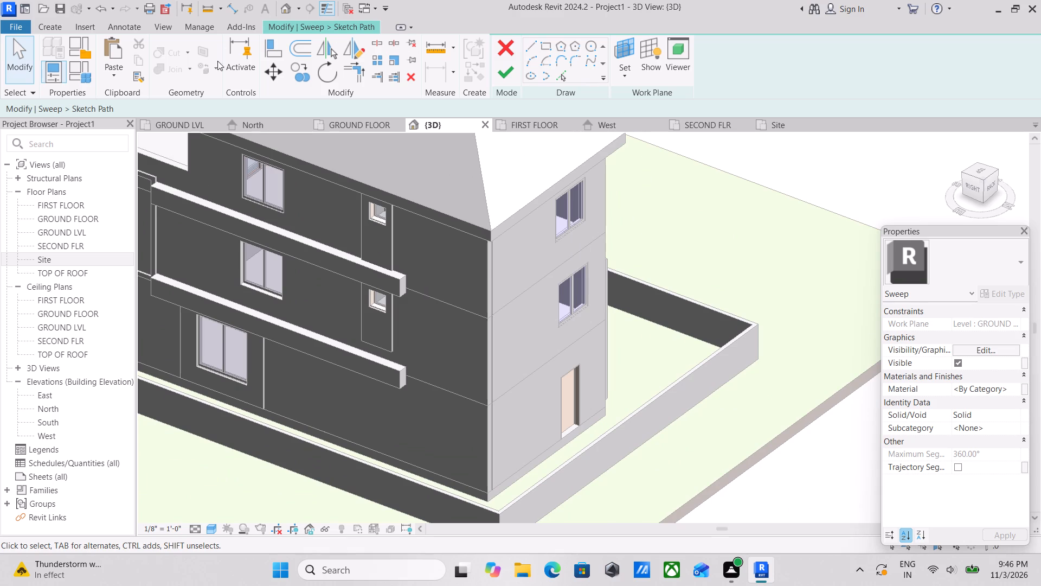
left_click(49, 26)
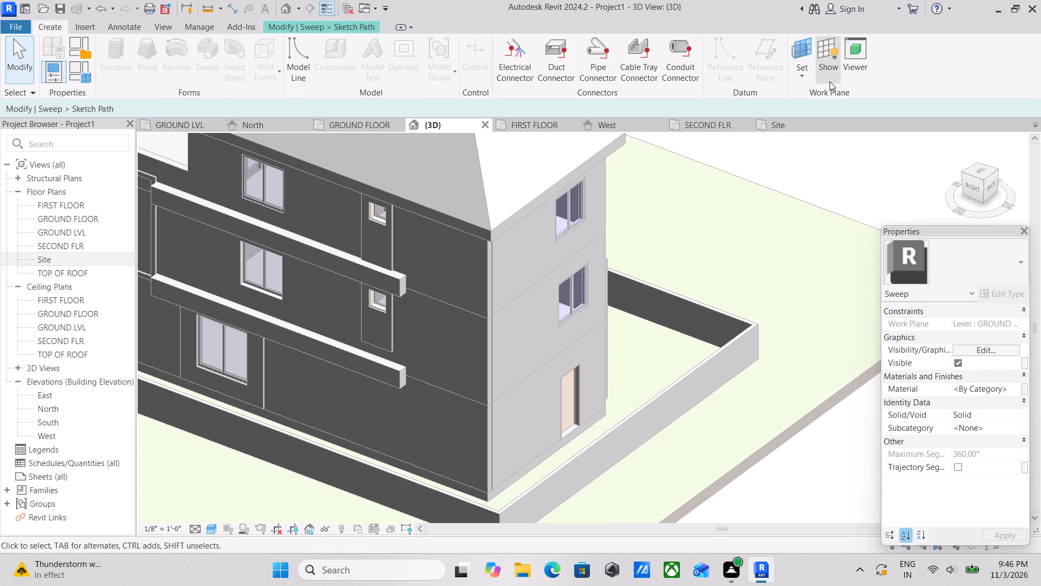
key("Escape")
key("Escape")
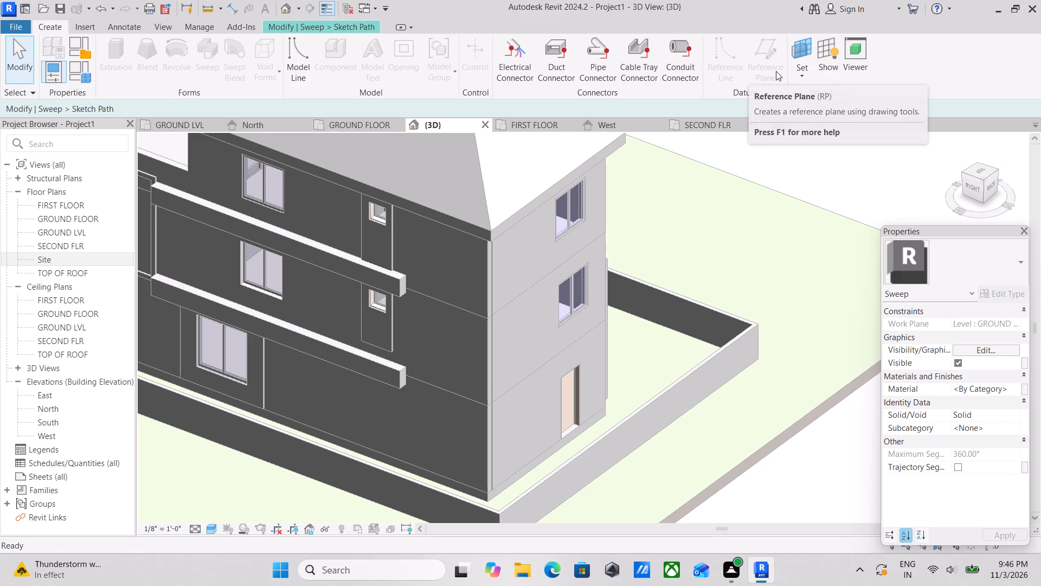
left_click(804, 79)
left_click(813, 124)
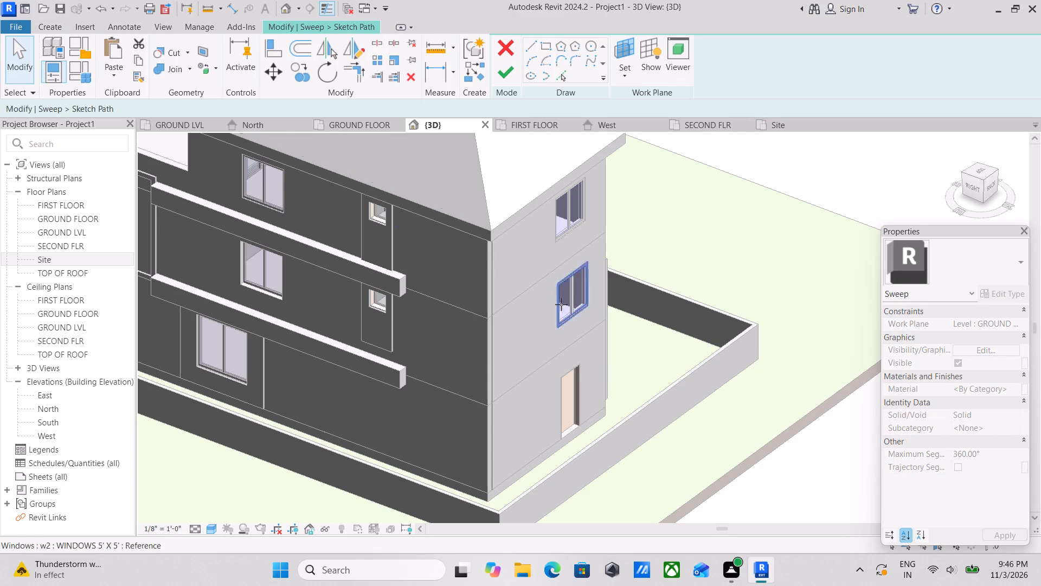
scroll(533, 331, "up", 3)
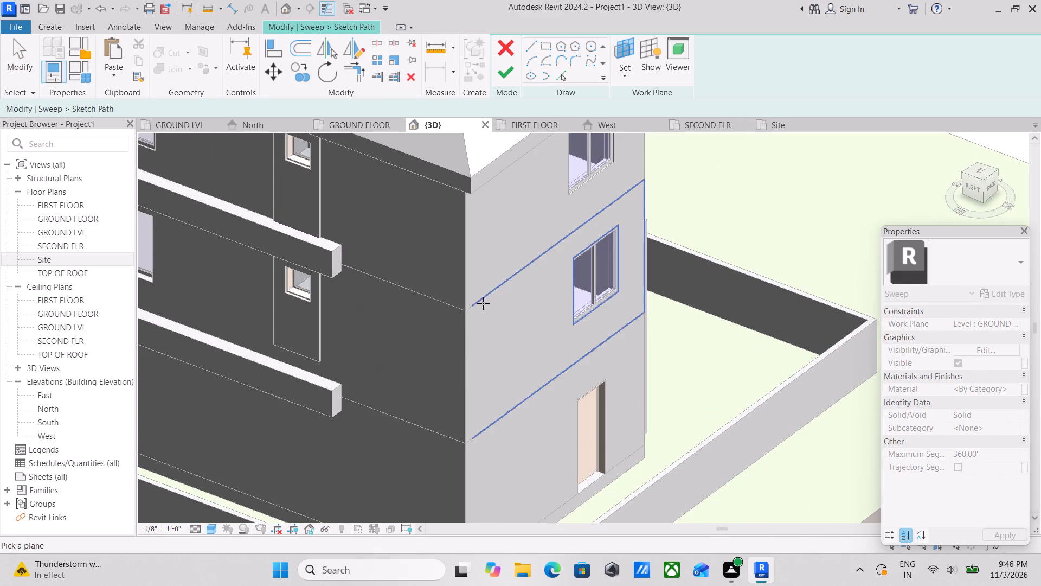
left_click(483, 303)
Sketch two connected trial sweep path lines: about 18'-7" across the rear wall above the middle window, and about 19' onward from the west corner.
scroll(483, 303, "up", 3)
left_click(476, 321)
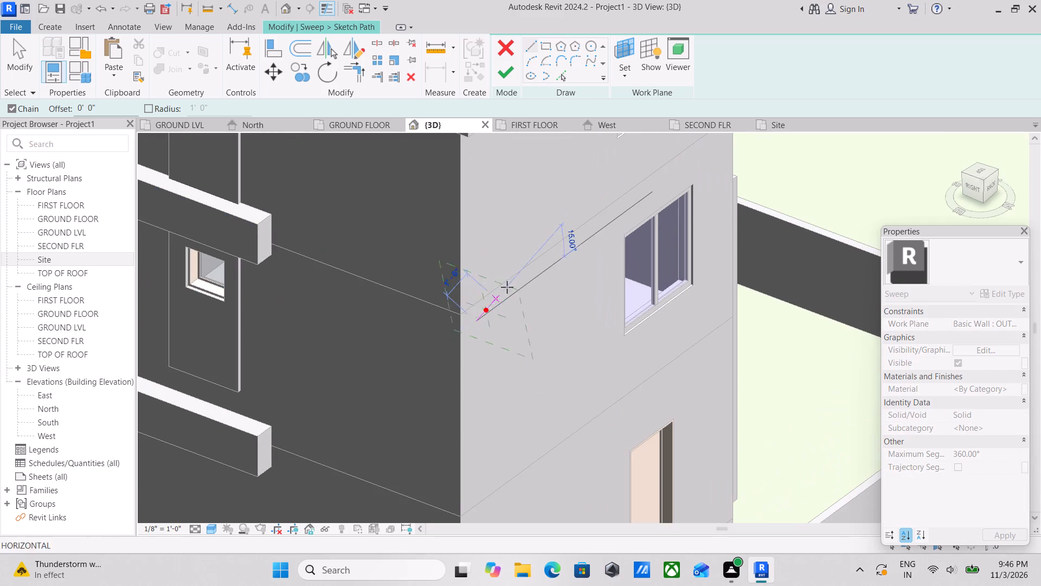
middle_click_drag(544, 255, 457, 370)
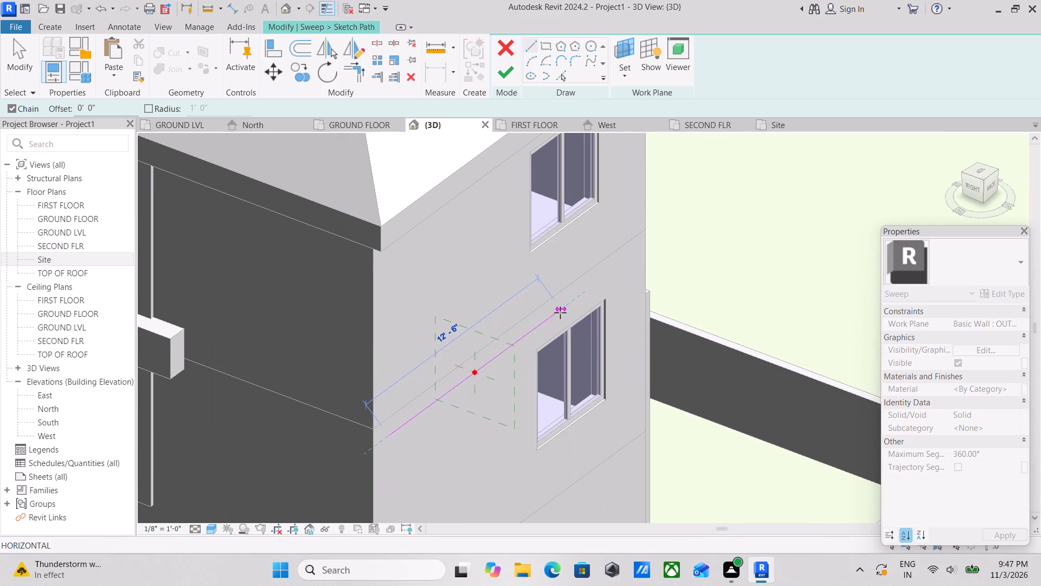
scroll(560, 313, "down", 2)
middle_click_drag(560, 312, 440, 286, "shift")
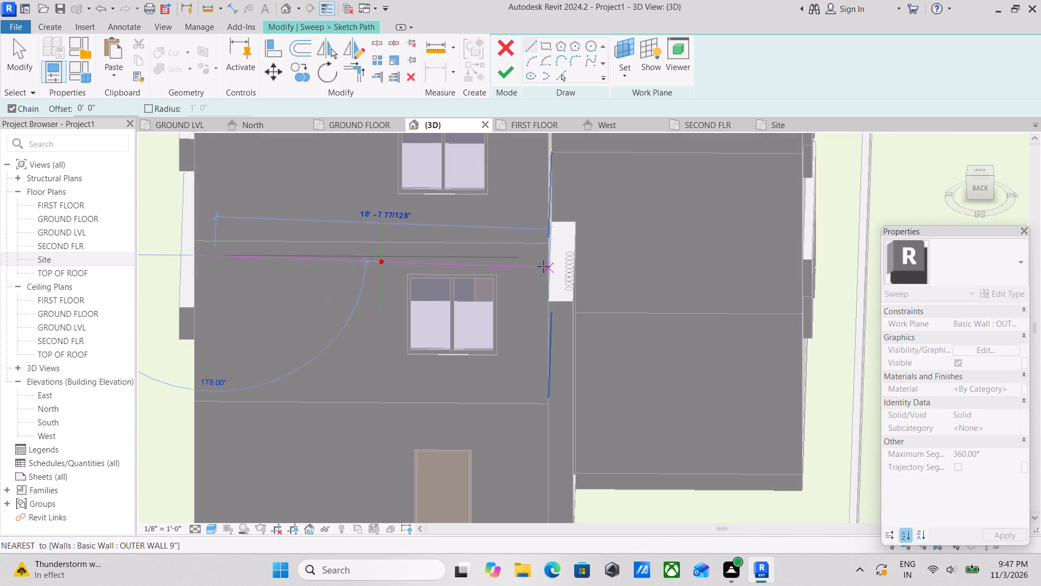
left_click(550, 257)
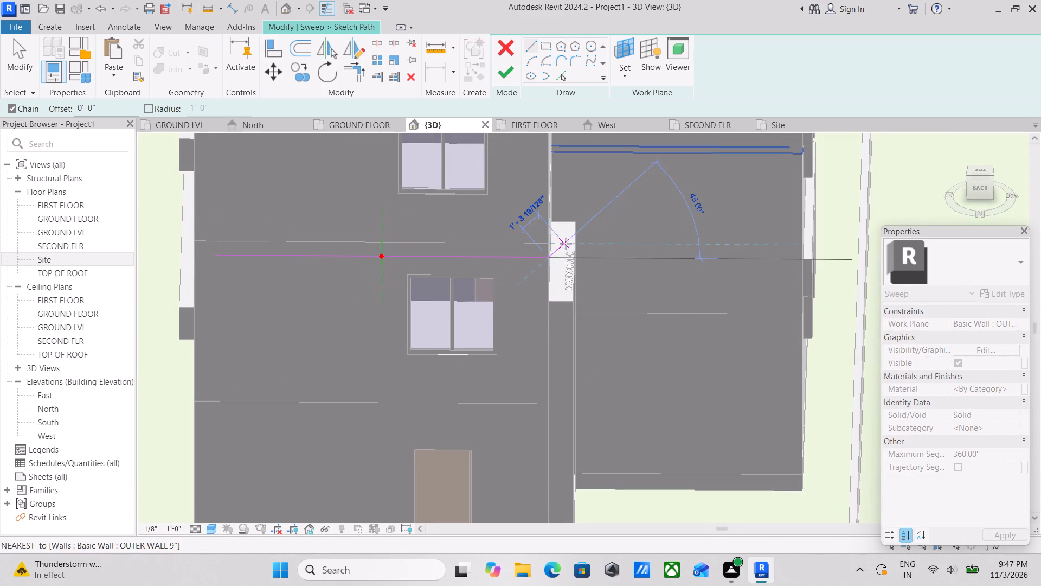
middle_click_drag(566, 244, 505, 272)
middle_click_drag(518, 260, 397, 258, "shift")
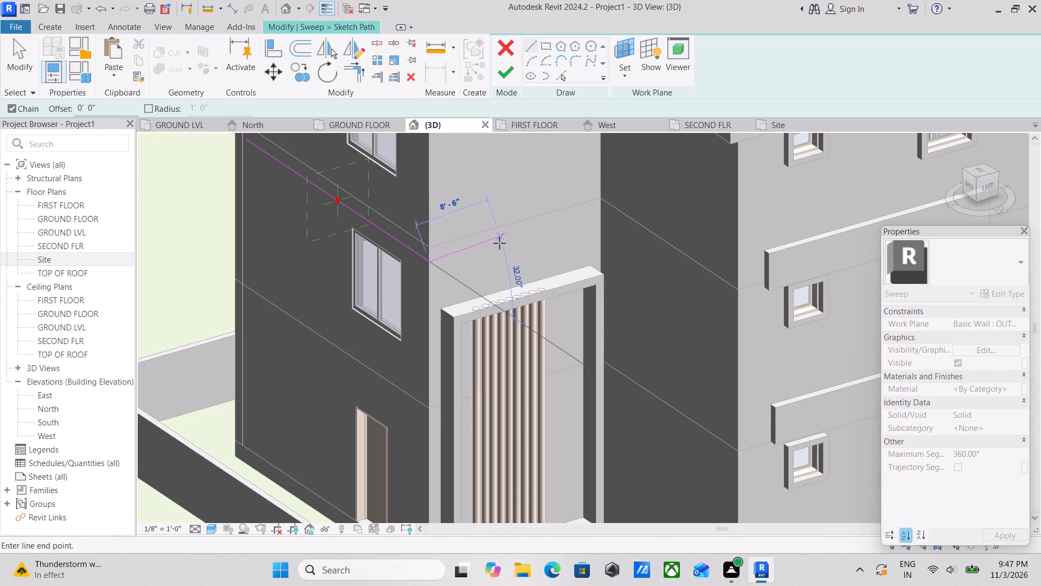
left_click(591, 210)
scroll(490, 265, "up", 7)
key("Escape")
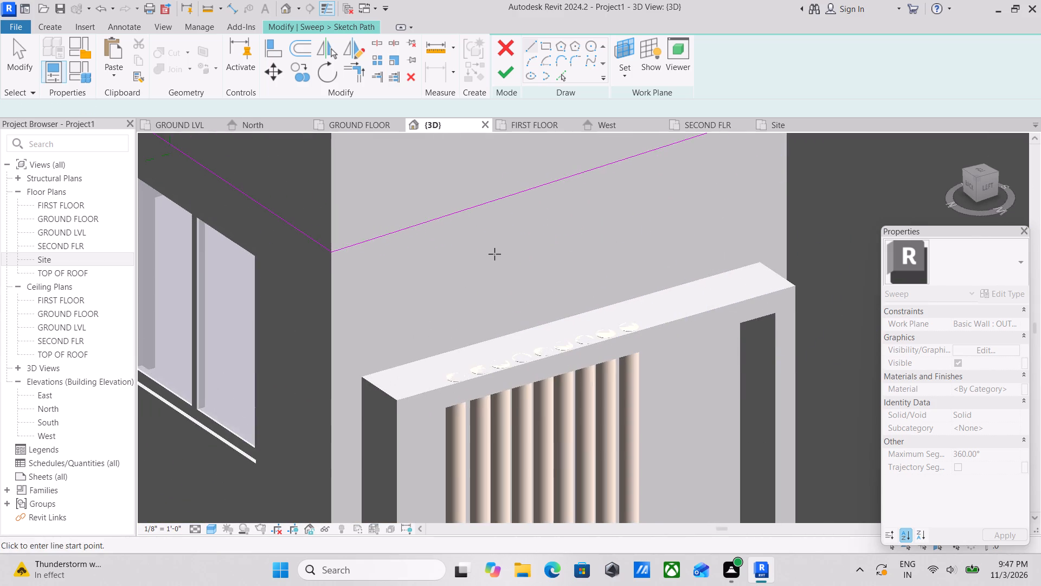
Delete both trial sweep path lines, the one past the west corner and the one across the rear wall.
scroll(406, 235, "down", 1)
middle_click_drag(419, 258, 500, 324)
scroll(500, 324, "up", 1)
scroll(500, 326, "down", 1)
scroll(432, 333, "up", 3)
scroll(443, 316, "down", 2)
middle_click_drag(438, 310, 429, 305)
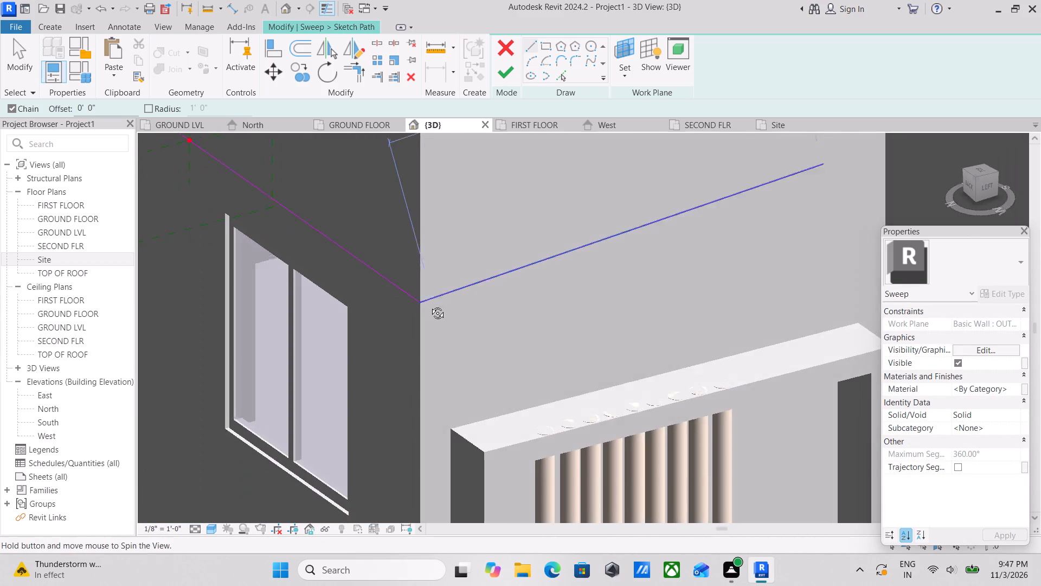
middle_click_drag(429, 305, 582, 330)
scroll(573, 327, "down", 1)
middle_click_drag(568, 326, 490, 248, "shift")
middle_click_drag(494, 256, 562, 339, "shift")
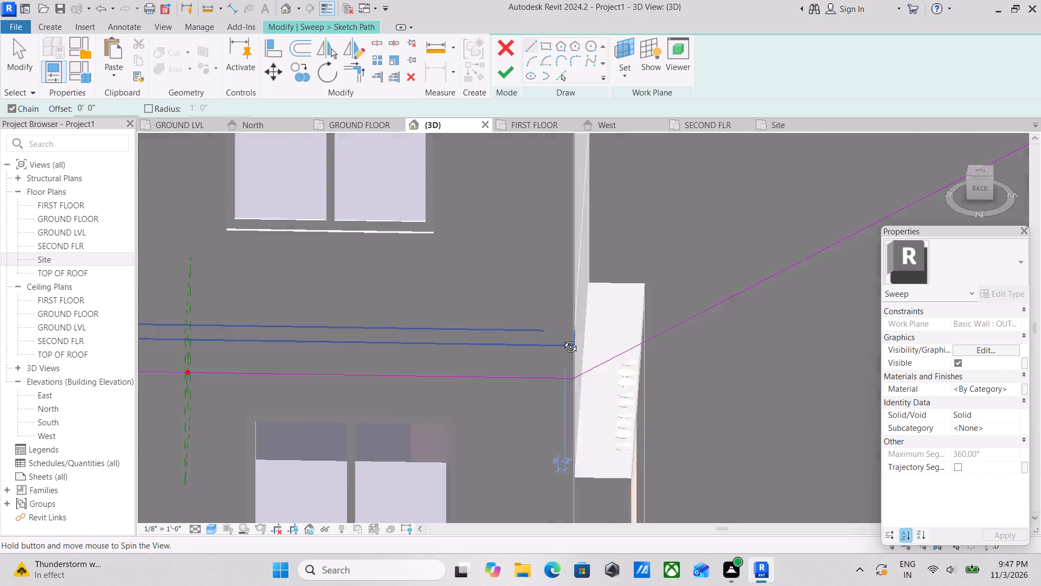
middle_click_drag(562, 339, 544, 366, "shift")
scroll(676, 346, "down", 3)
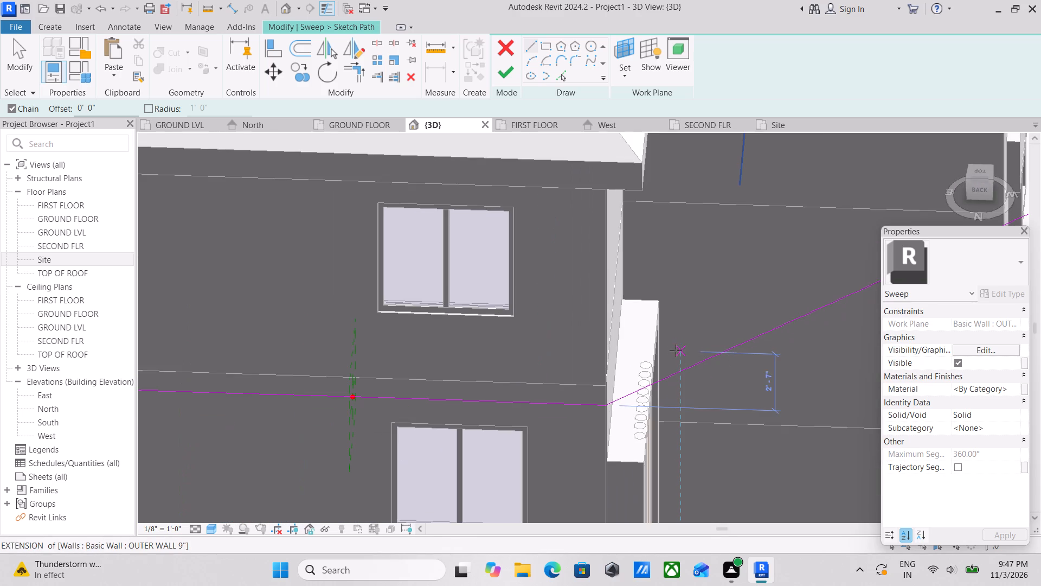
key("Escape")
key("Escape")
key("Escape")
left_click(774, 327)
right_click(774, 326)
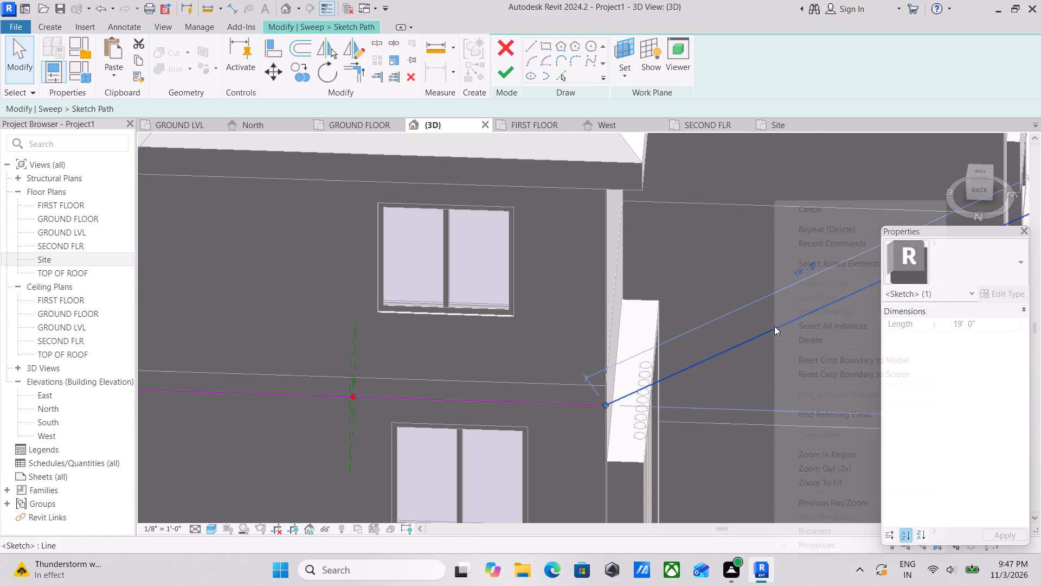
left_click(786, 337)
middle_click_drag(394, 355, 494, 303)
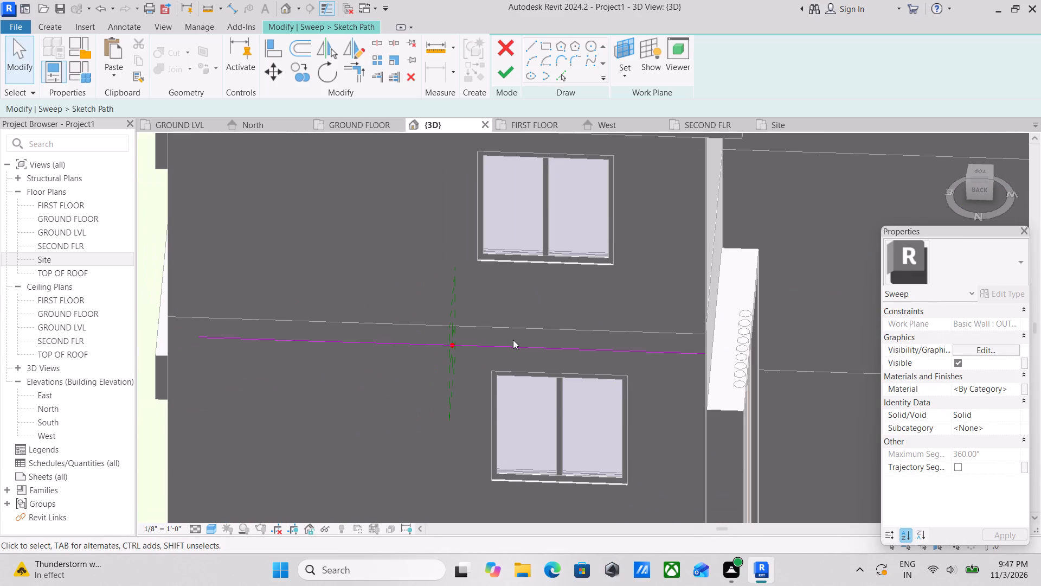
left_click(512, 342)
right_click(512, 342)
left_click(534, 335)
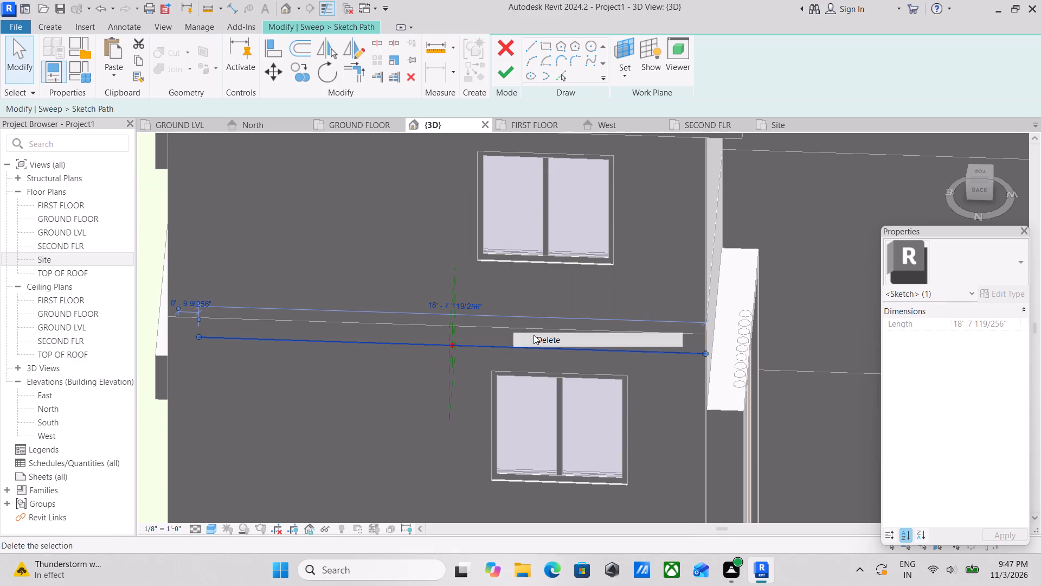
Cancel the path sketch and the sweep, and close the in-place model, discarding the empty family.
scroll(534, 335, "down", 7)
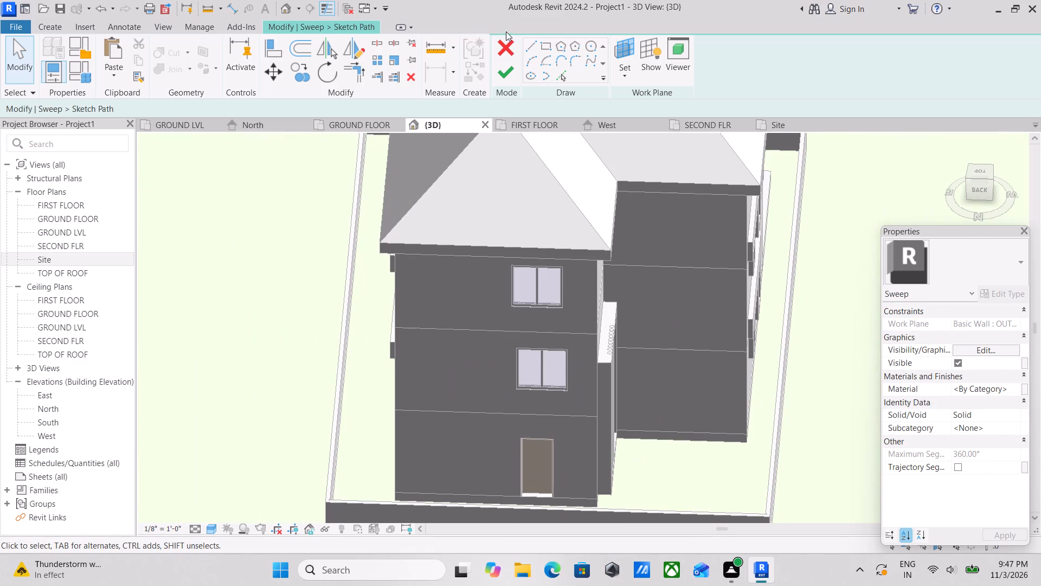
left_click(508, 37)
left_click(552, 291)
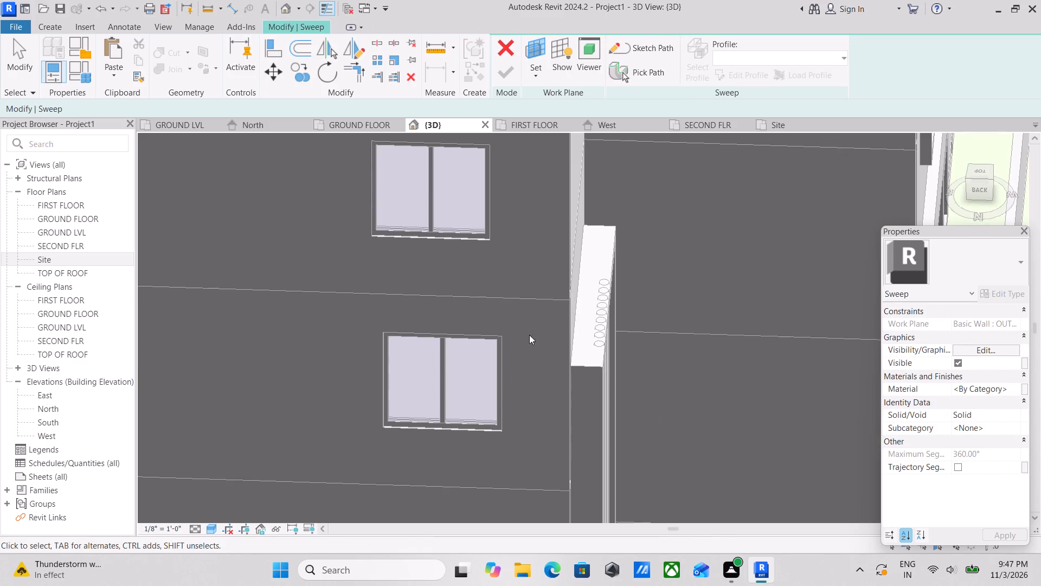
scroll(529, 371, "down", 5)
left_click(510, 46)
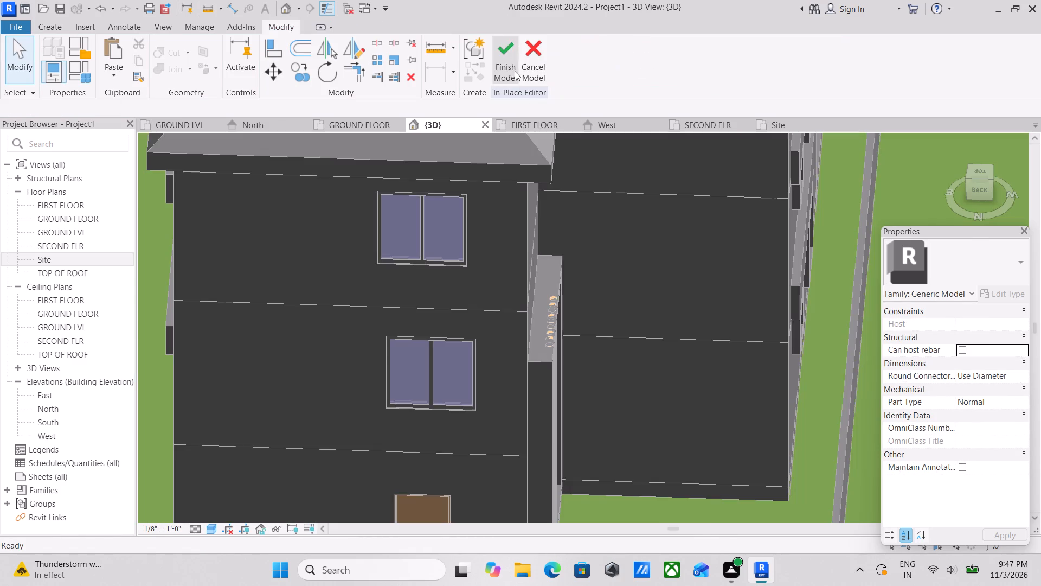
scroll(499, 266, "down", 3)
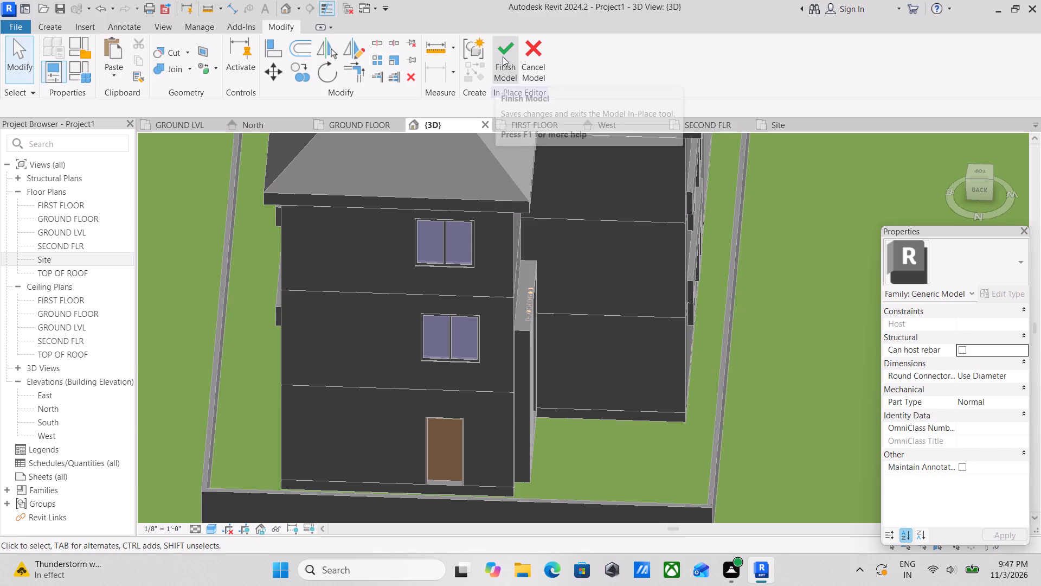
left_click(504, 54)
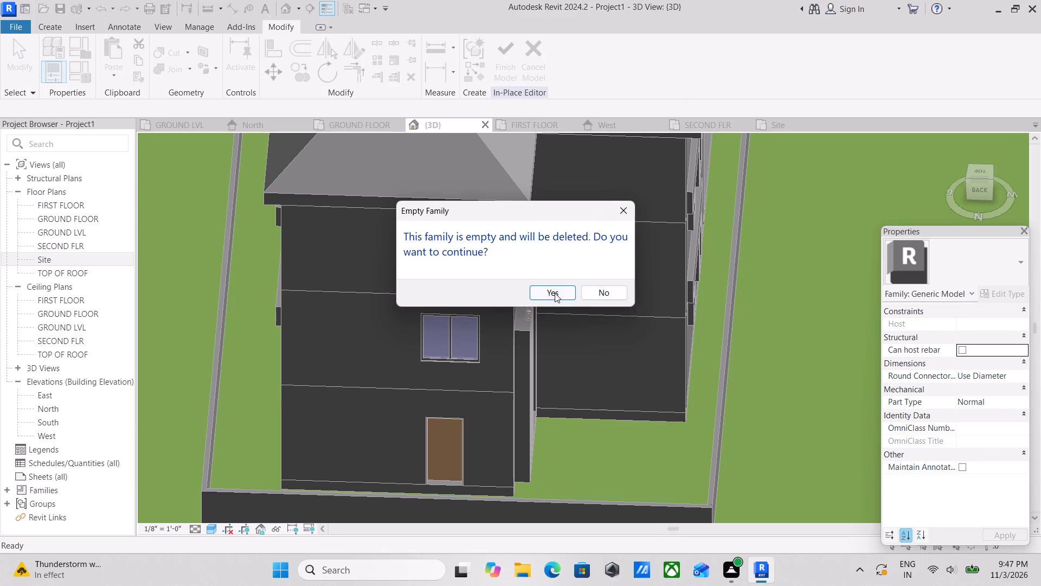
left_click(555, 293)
Examine the framed cylinder row's base and the ground beside it within the compound wall.
scroll(558, 294, "down", 2)
middle_click_drag(553, 301, 543, 300, "shift")
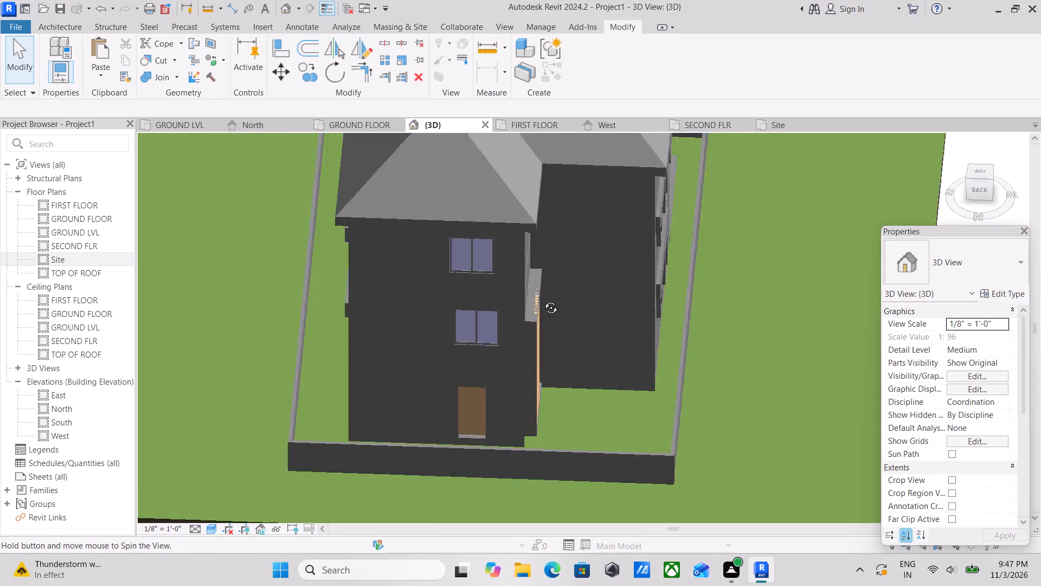
middle_click_drag(543, 300, 646, 235, "shift")
middle_click_drag(646, 236, 512, 234, "shift")
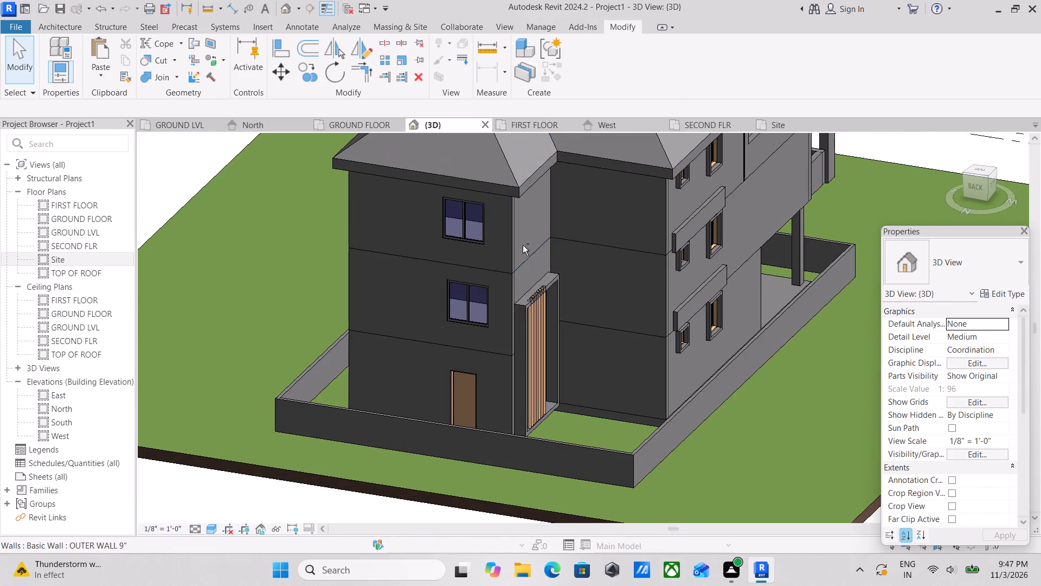
middle_click_drag(572, 364, 566, 453, "shift")
scroll(576, 436, "up", 3)
middle_click_drag(599, 416, 579, 321)
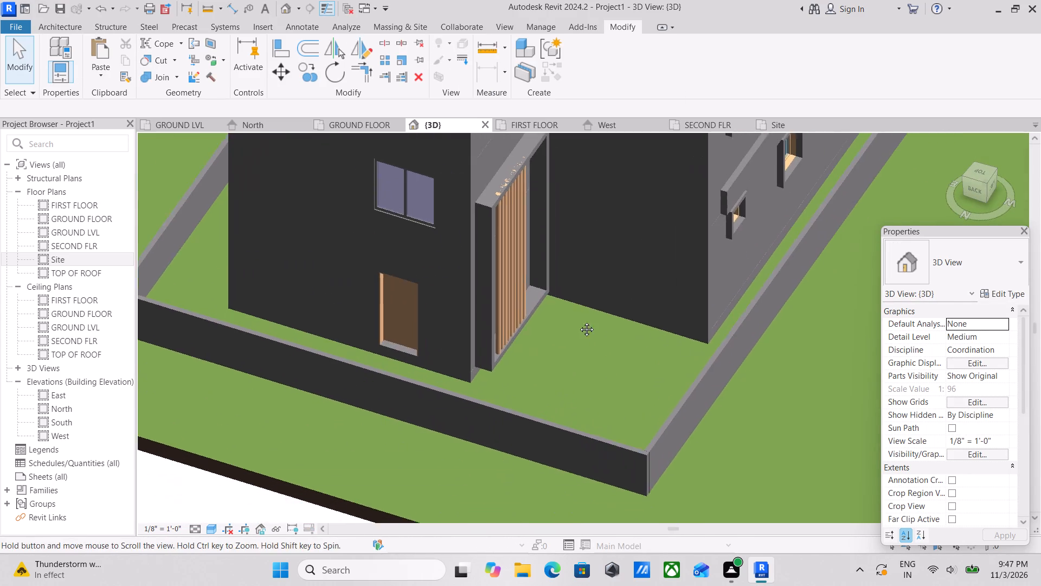
middle_click_drag(579, 321, 571, 301)
scroll(571, 297, "up", 4)
middle_click_drag(497, 222, 487, 362)
scroll(483, 372, "up", 3)
scroll(483, 370, "down", 3)
middle_click_drag(474, 355, 403, 251)
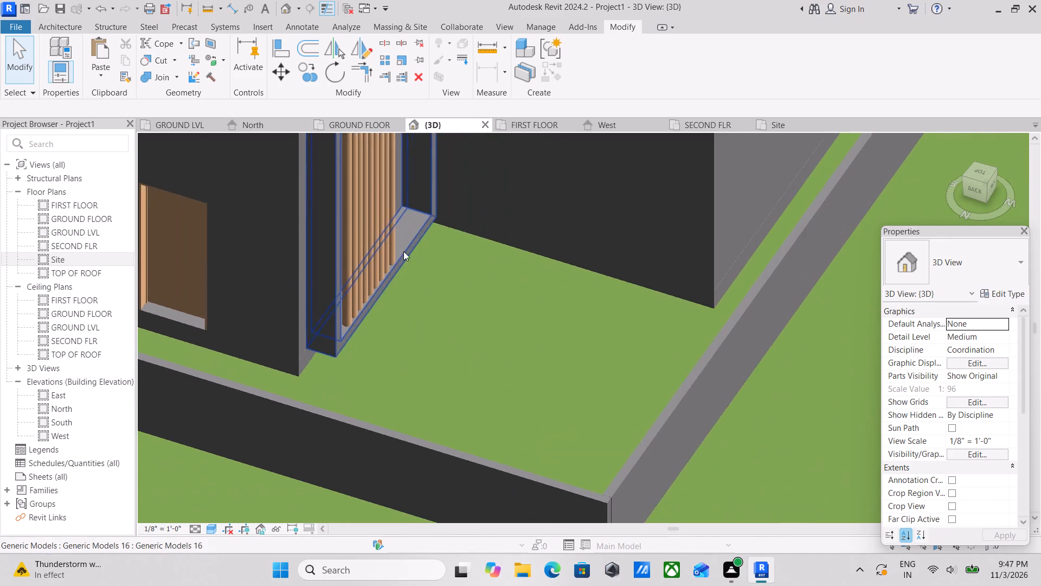
middle_click_drag(421, 267, 437, 280)
scroll(421, 267, "down", 1)
scroll(436, 267, "up", 1)
scroll(435, 267, "down", 4)
middle_click_drag(427, 262, 415, 232)
scroll(424, 254, "down", 2)
middle_click_drag(423, 254, 414, 200)
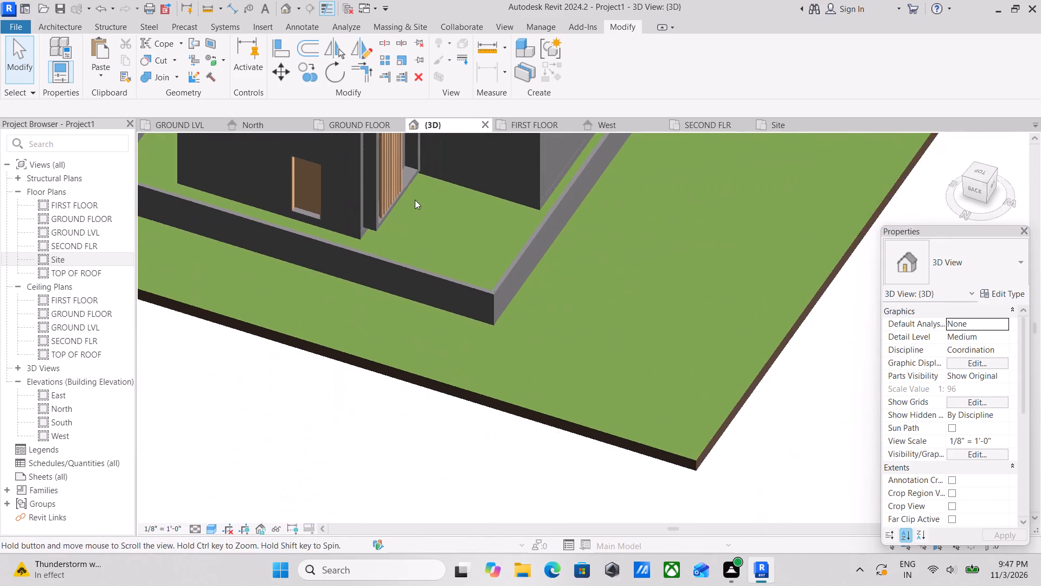
Start Split Face on the grassland toposolid and sketch a rectangle about 9'-1" by 5'-1" on the ground beside the framed cylinder row.
scroll(415, 200, "up", 1)
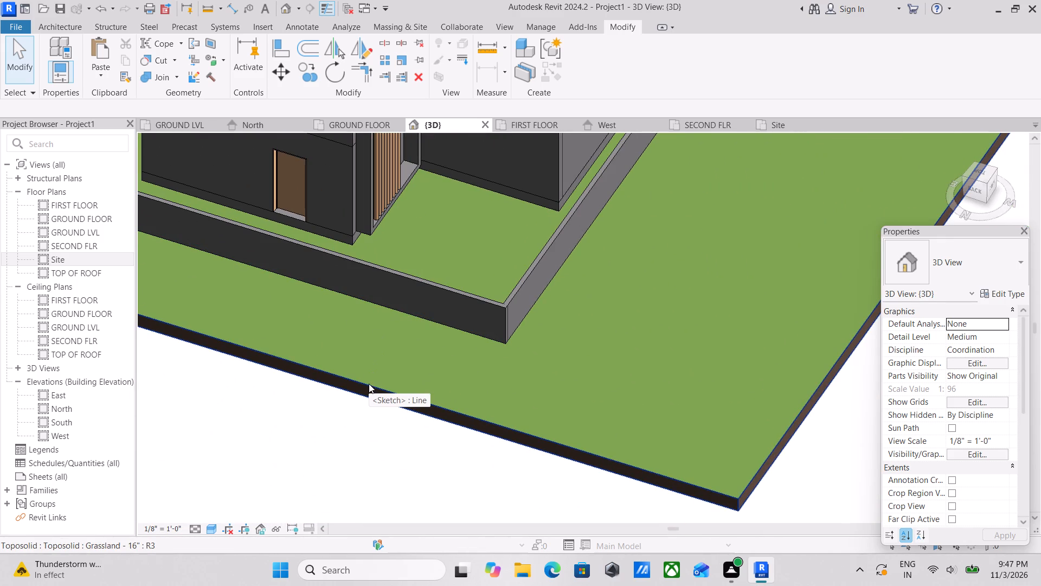
key("s")
key("f")
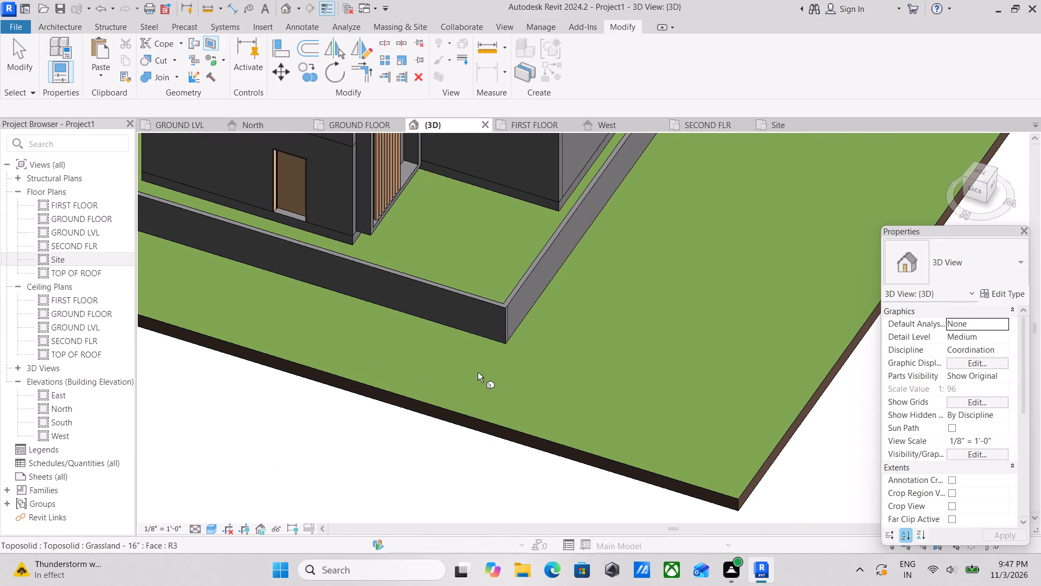
left_click(480, 417)
scroll(469, 347, "down", 2)
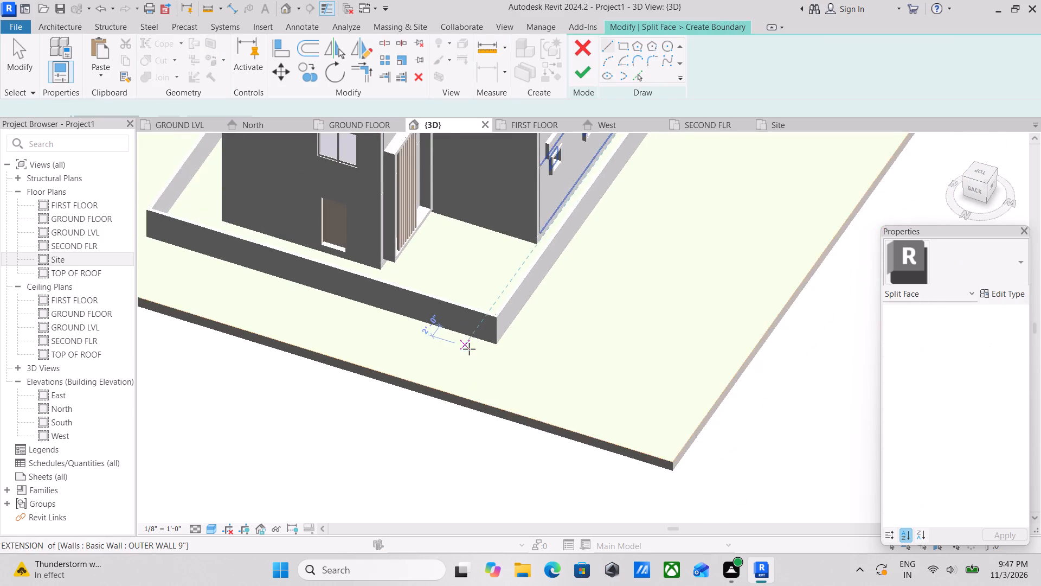
middle_click_drag(475, 364, 537, 485)
scroll(486, 355, "up", 5)
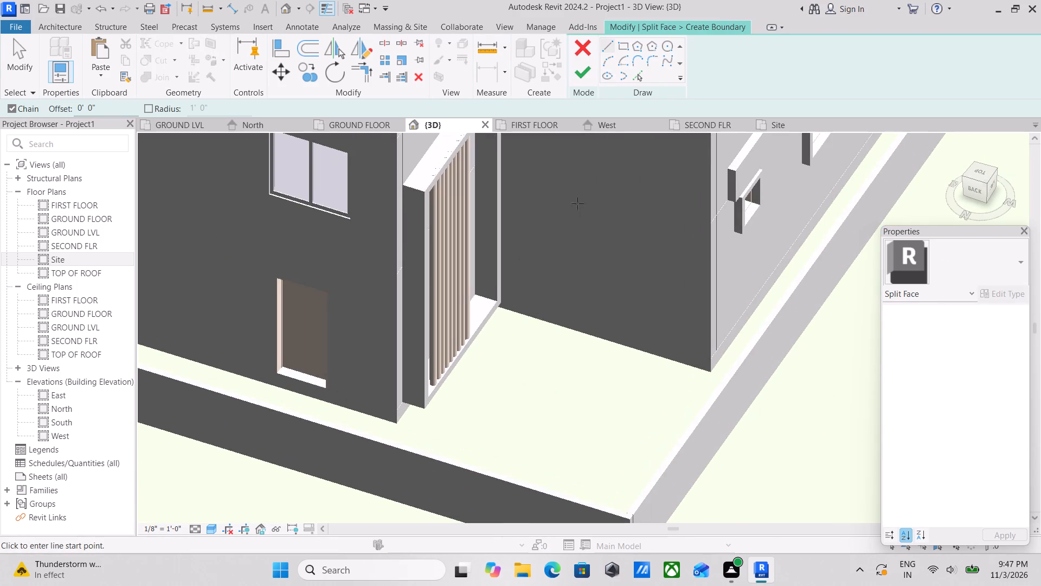
left_click(624, 46)
left_click_drag(472, 380, 477, 385)
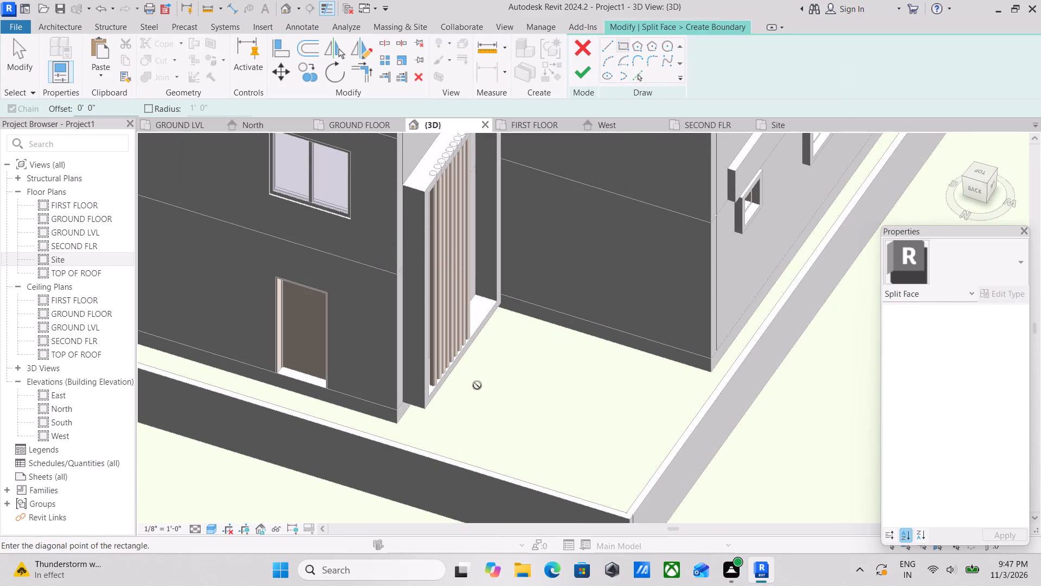
left_click_drag(477, 385, 478, 387)
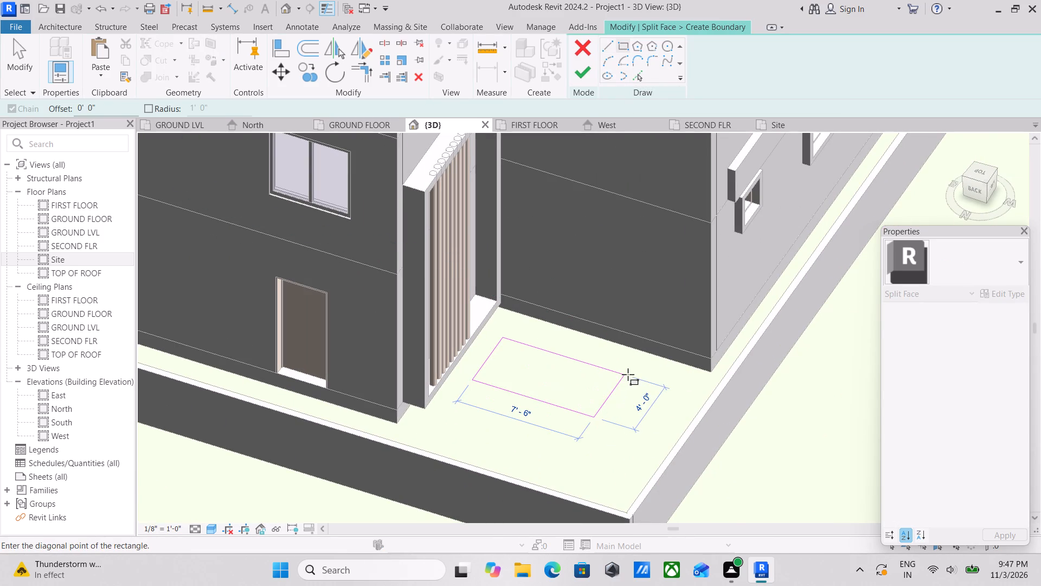
scroll(631, 373, "up", 3)
left_click(672, 370)
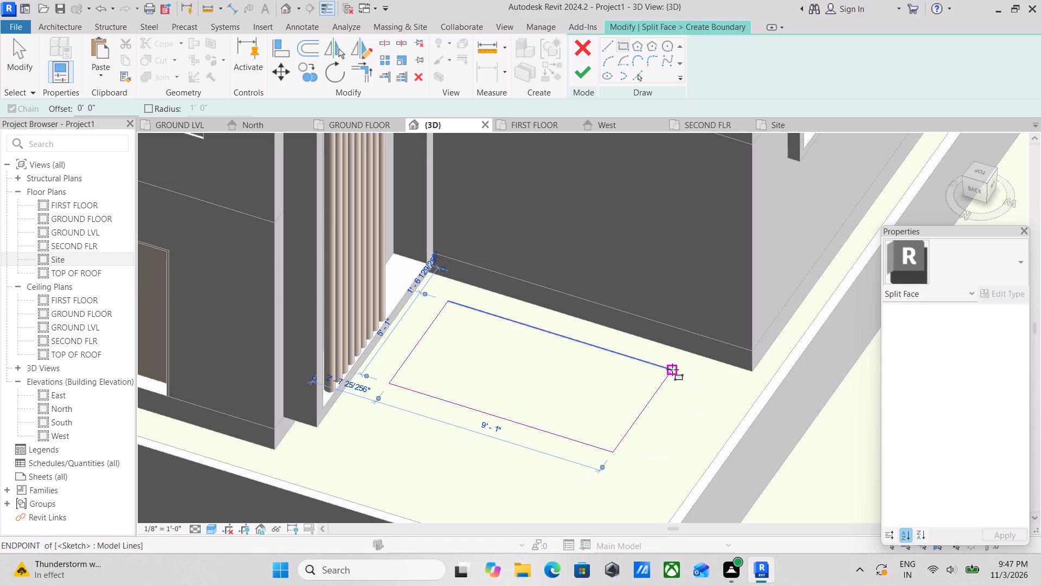
key("Escape")
key("Escape")
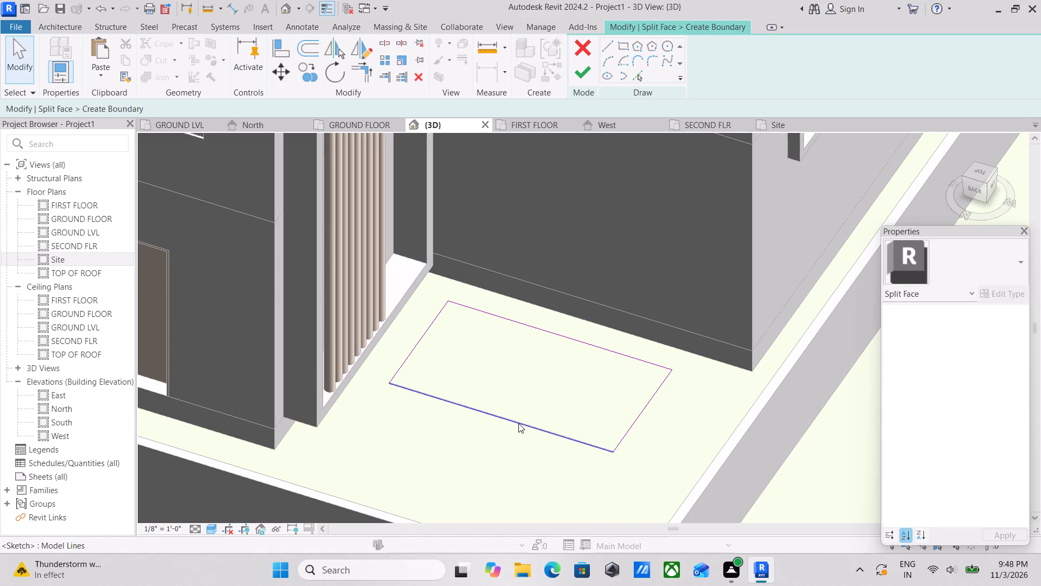
Set the split-face rectangle's short side to 6' and finish the boundary on the grassland toposolid.
left_click(518, 423)
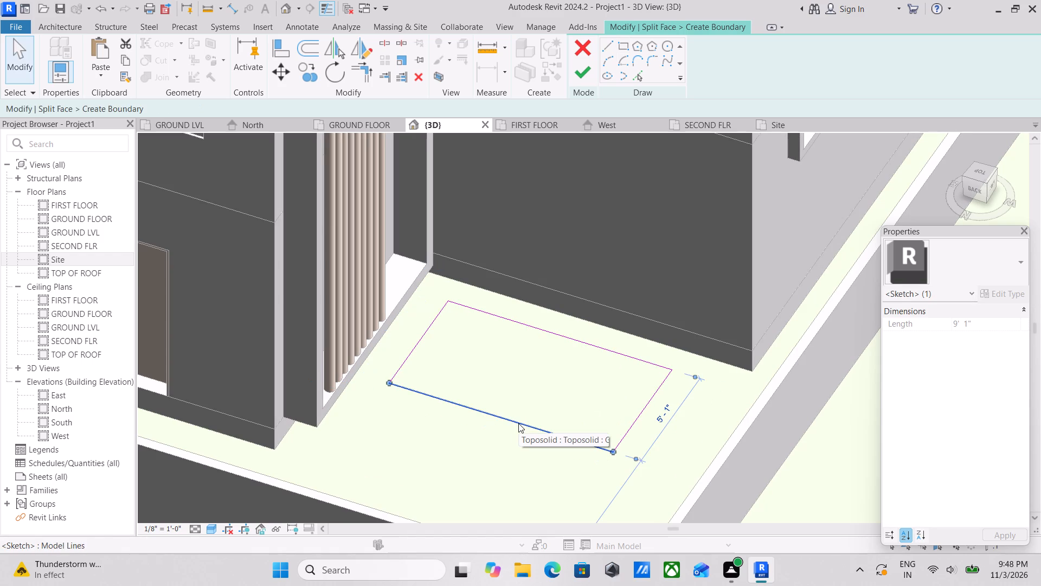
scroll(518, 423, "up", 1)
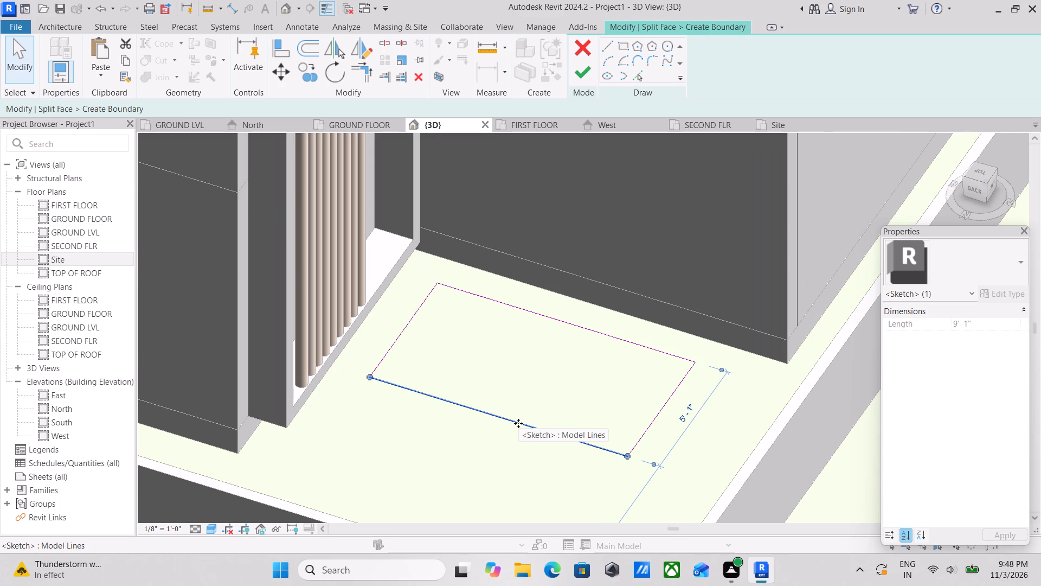
scroll(513, 428, "down", 4)
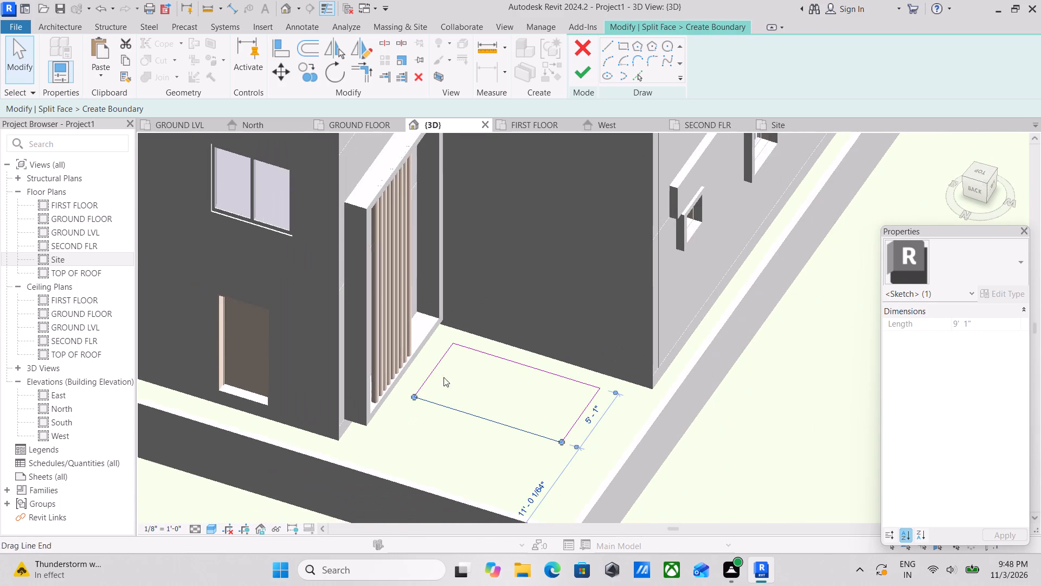
left_click(512, 362)
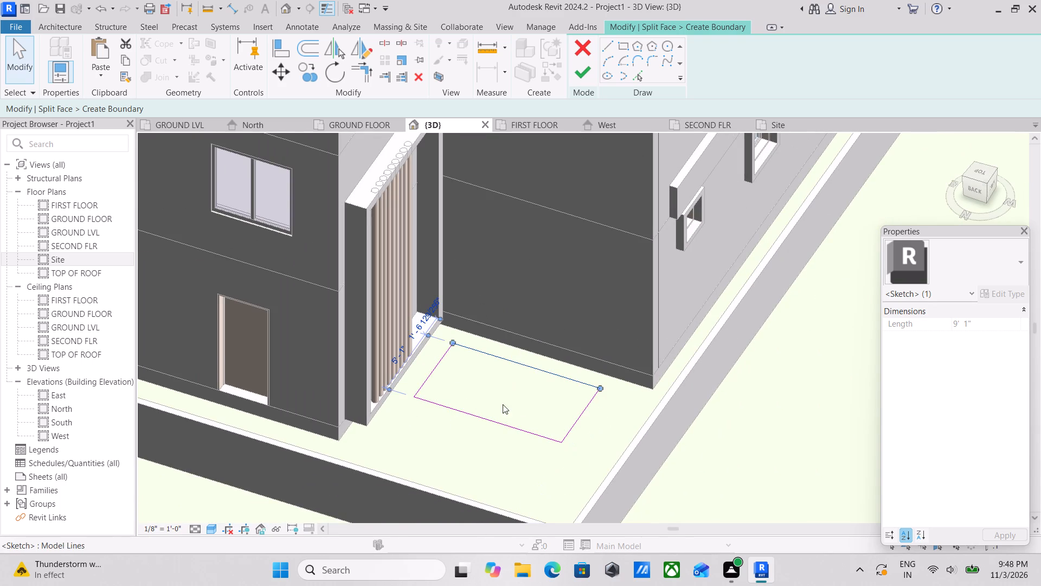
left_click(478, 421)
scroll(508, 431, "up", 2)
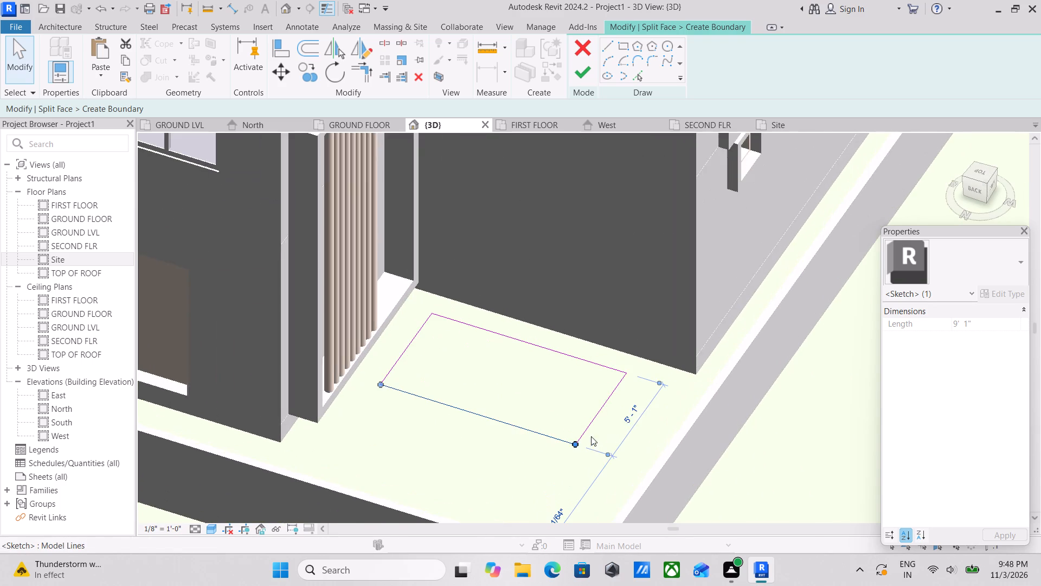
left_click(640, 412)
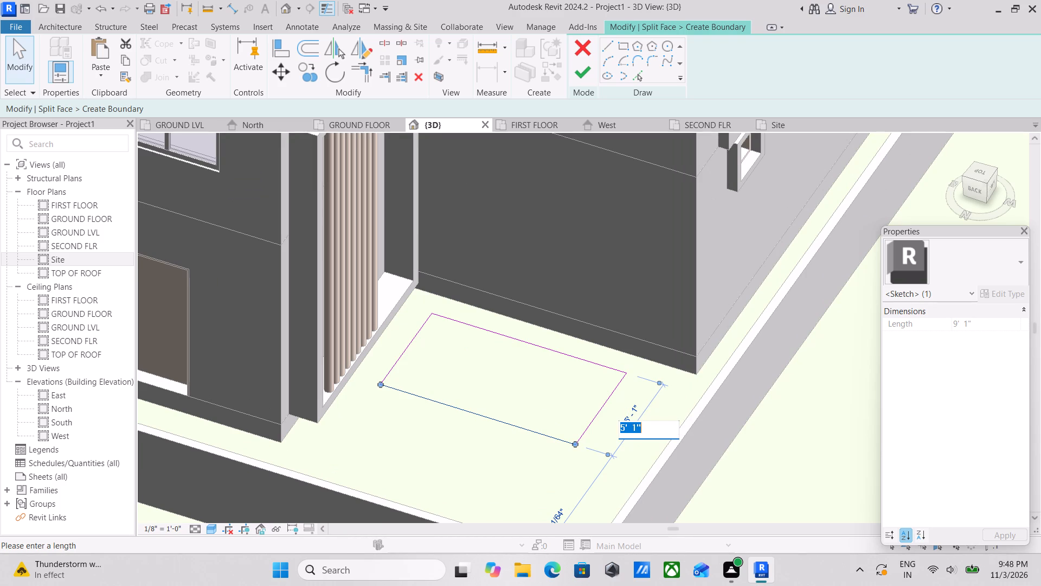
scroll(637, 431, "down", 5)
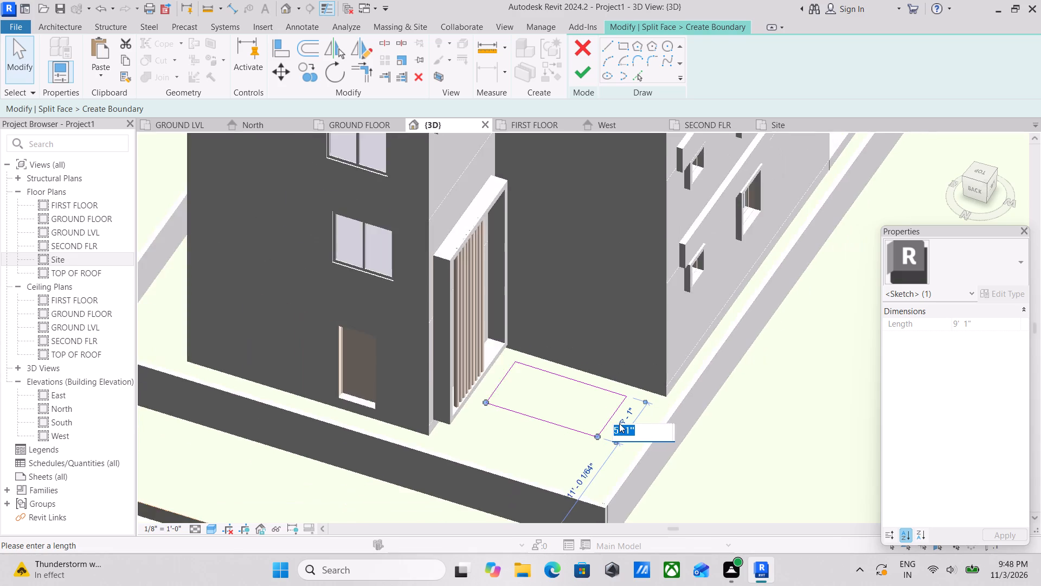
scroll(636, 431, "down", 1)
scroll(647, 454, "up", 1)
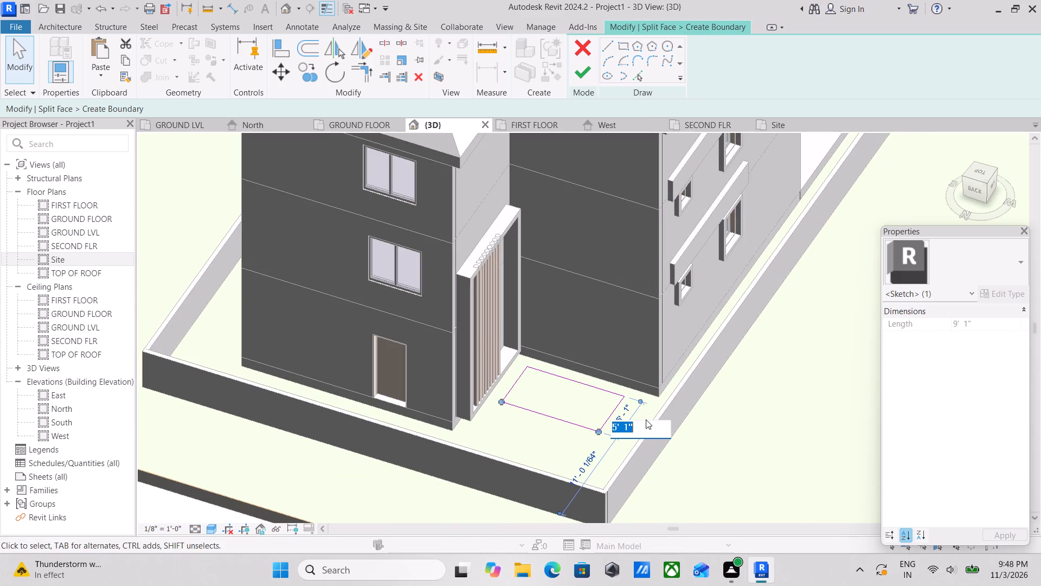
left_click(646, 419)
left_click(621, 417)
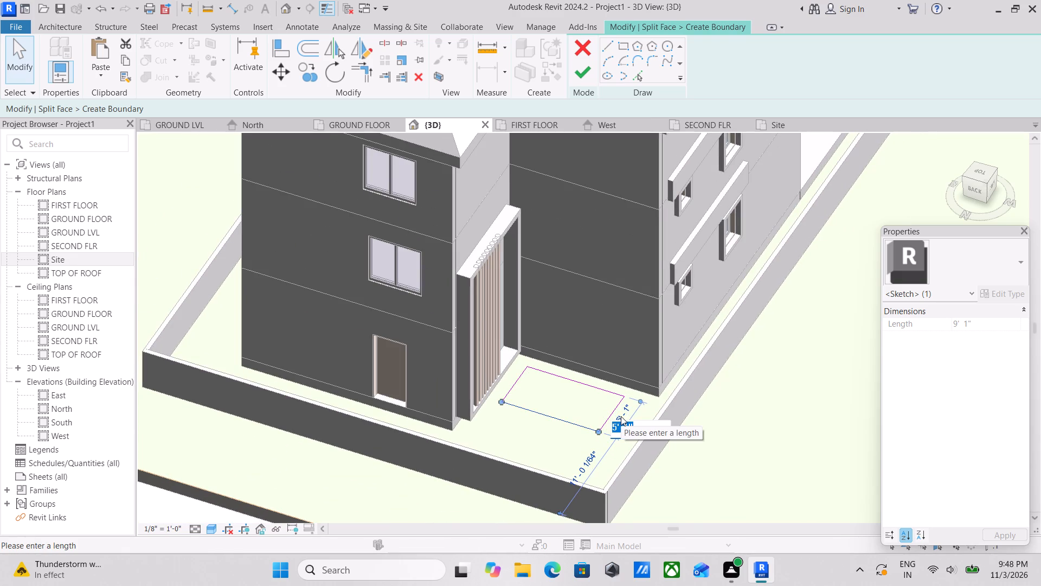
key("6")
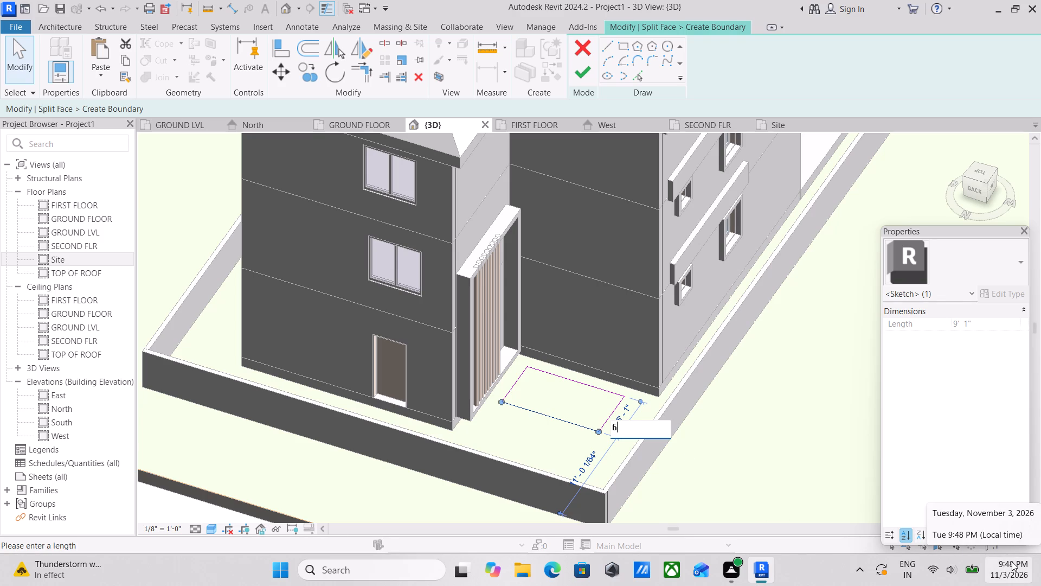
type("''")
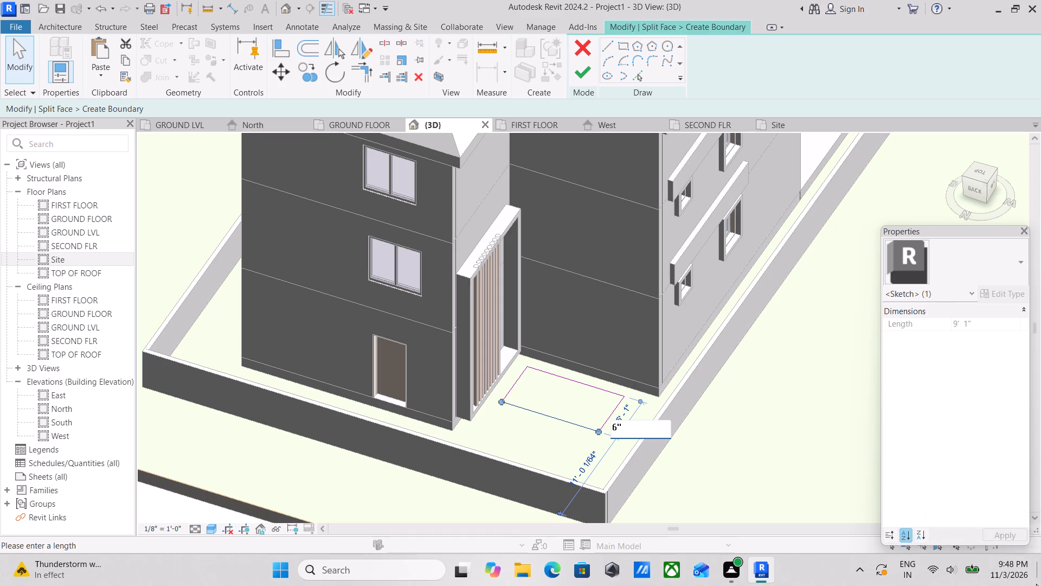
key("BackSpace")
key("Return")
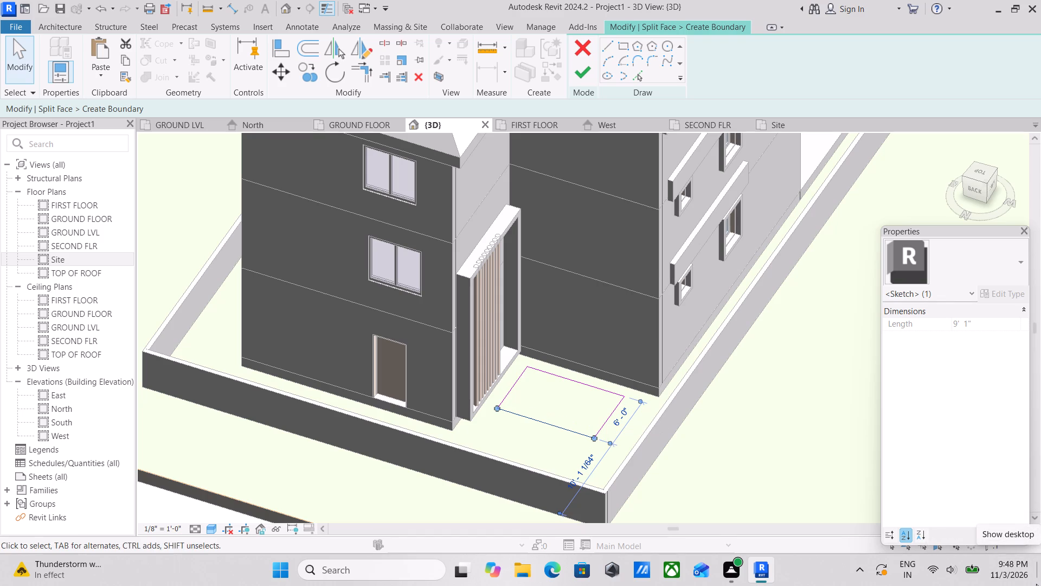
key("Escape")
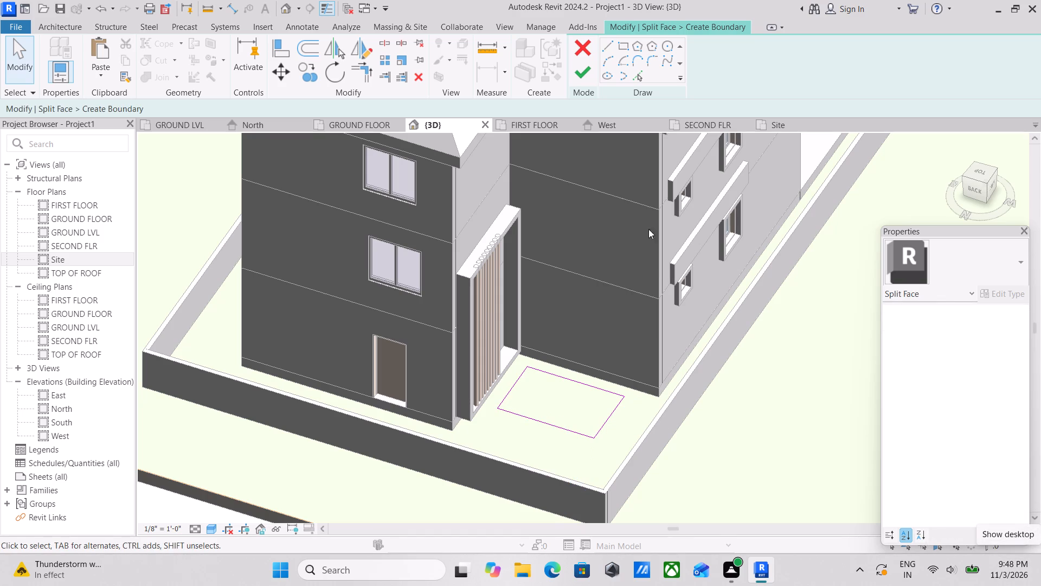
left_click(587, 74)
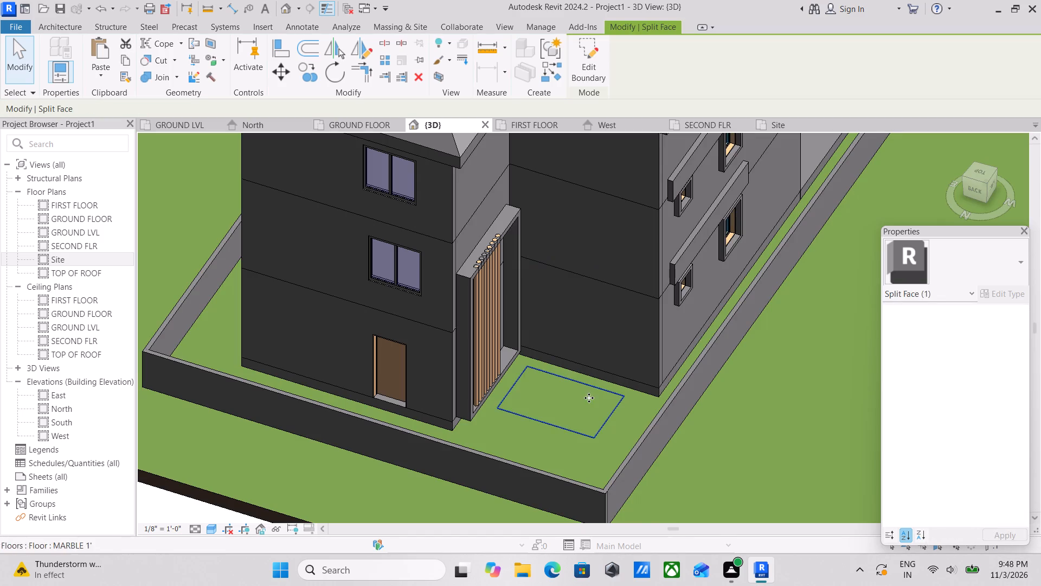
Paint the rectangular split region beside the framed cylinder row with the Water material.
middle_click_drag(602, 382, 674, 419)
scroll(681, 414, "down", 1)
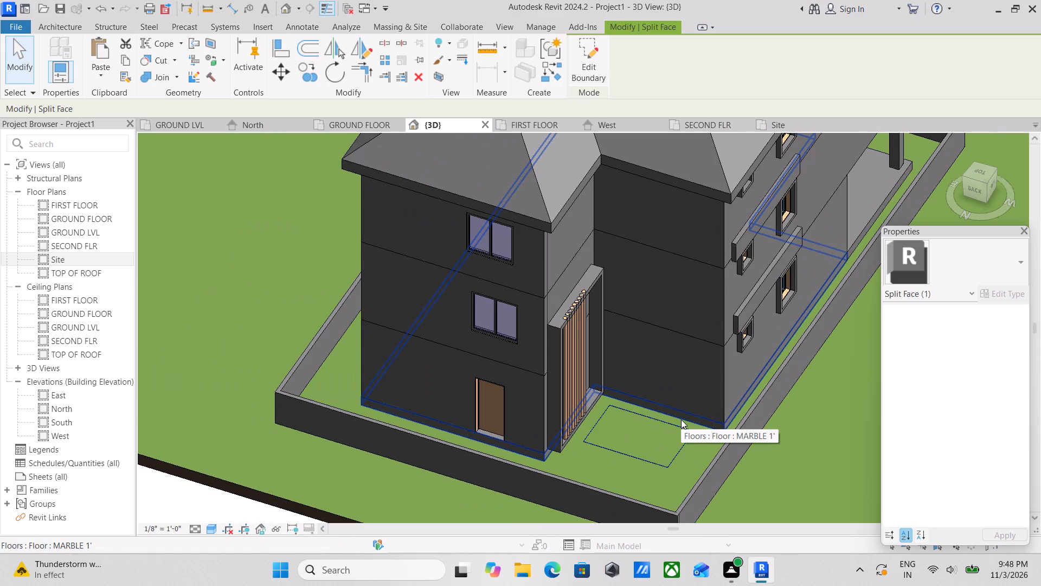
key("p")
key("t")
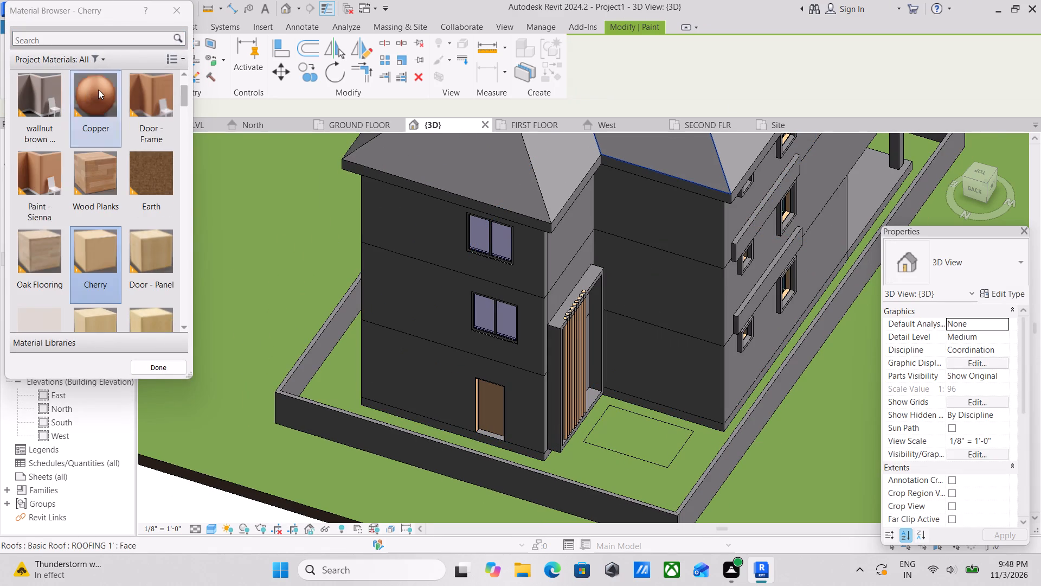
scroll(50, 249, "down", 7)
scroll(62, 247, "up", 3)
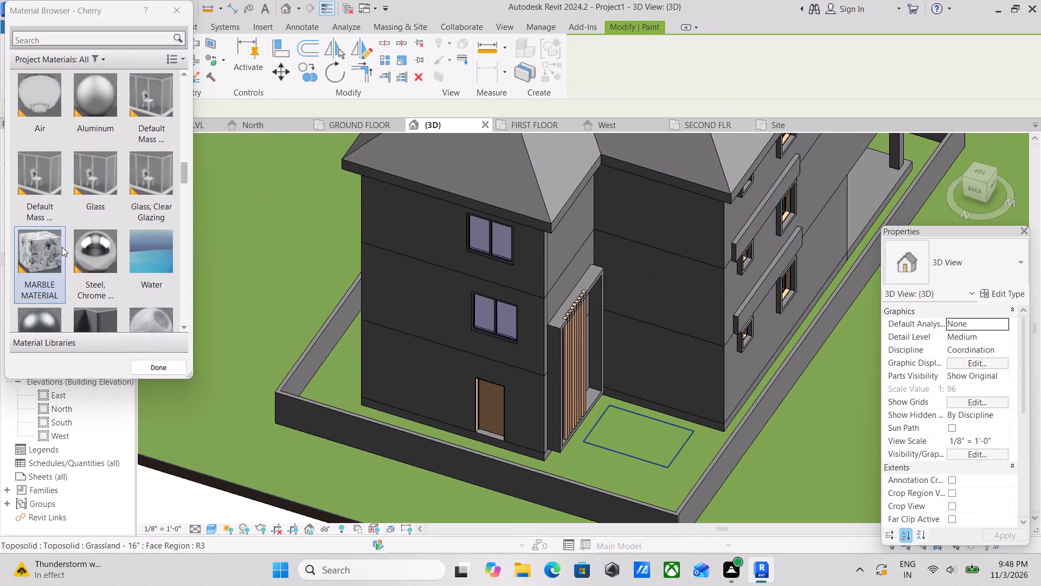
scroll(62, 247, "up", 4)
scroll(65, 239, "down", 4)
left_click(158, 255)
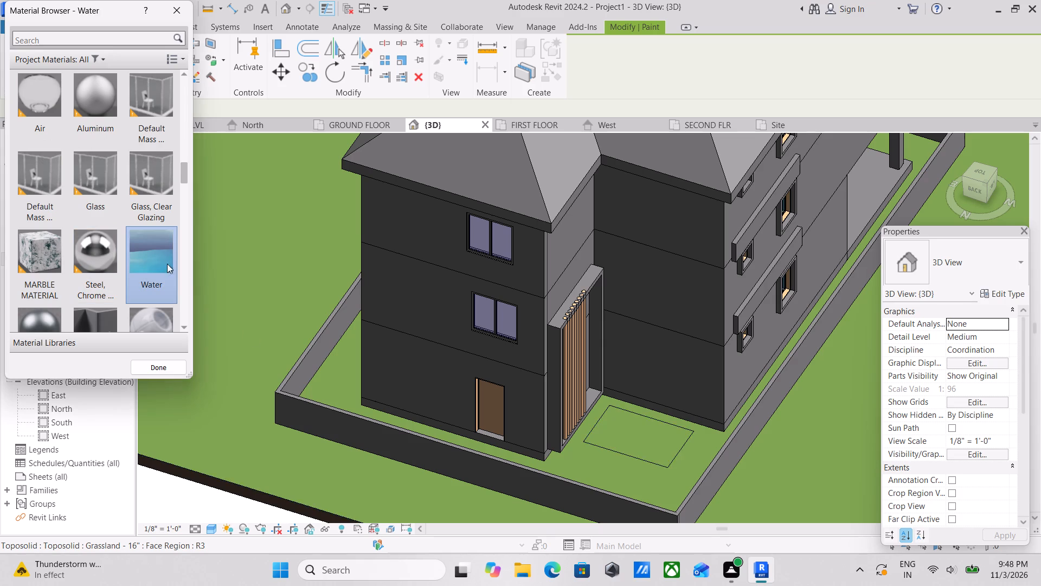
left_click(647, 445)
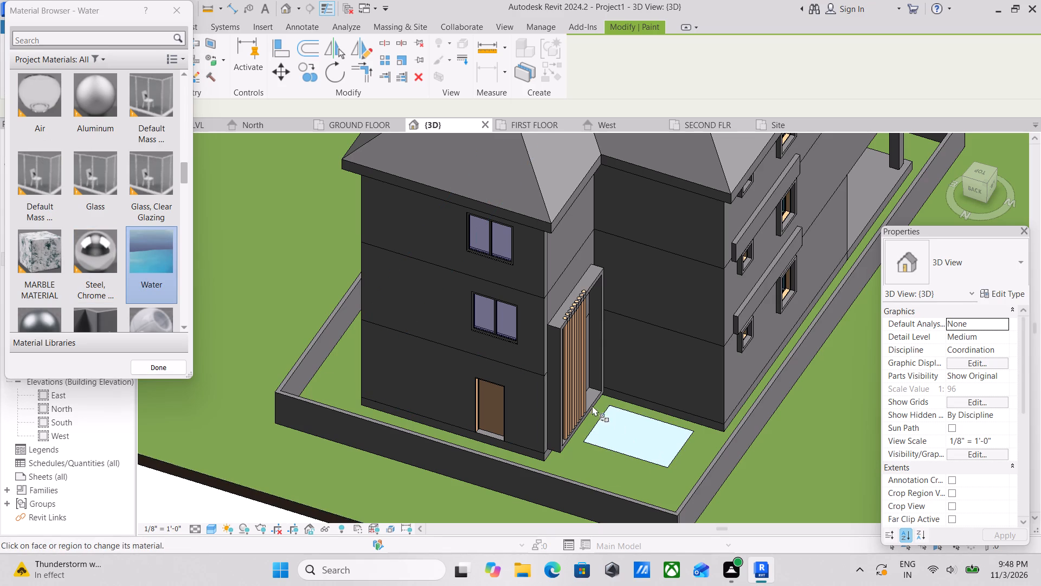
scroll(585, 402, "up", 5)
middle_click_drag(606, 436, 529, 396)
scroll(564, 442, "up", 3)
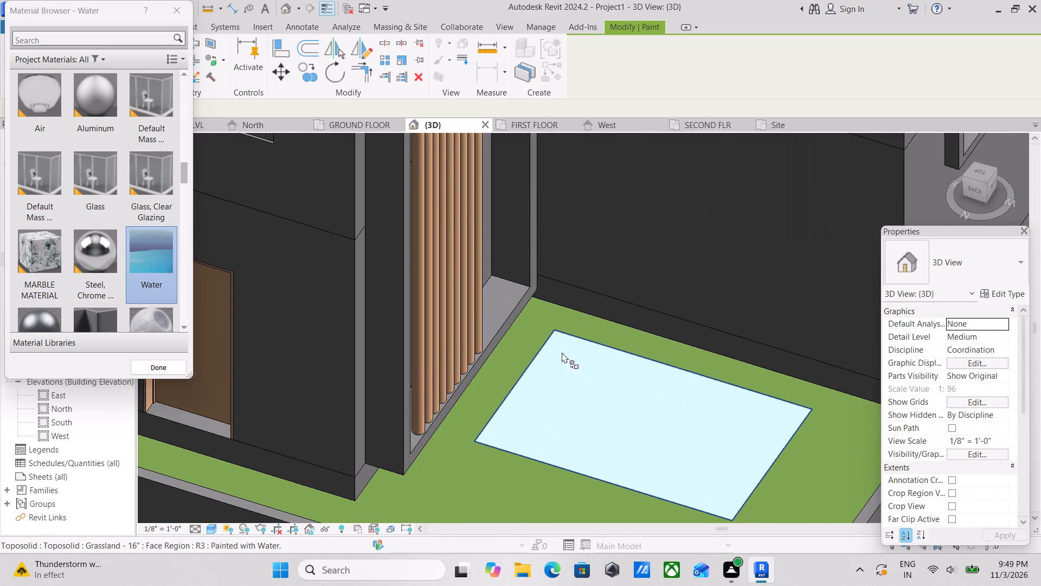
key("Escape")
Examine the water-painted area and the surrounding ground at the compound wall corner from different angles.
scroll(494, 339, "down", 2)
middle_click_drag(499, 353, 369, 309)
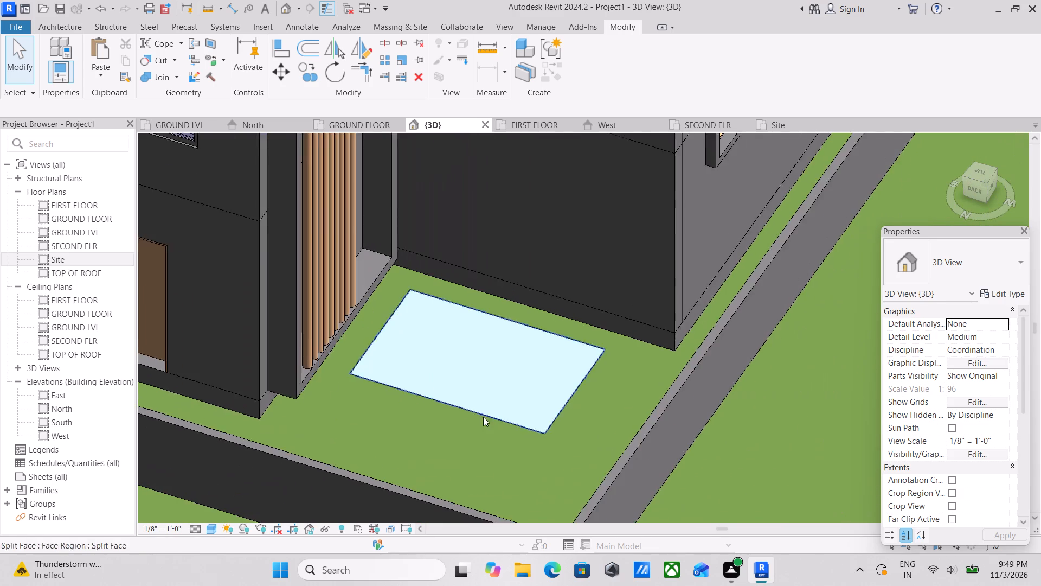
scroll(491, 418, "down", 2)
middle_click_drag(507, 373, 440, 448, "shift")
middle_click_drag(450, 440, 473, 402)
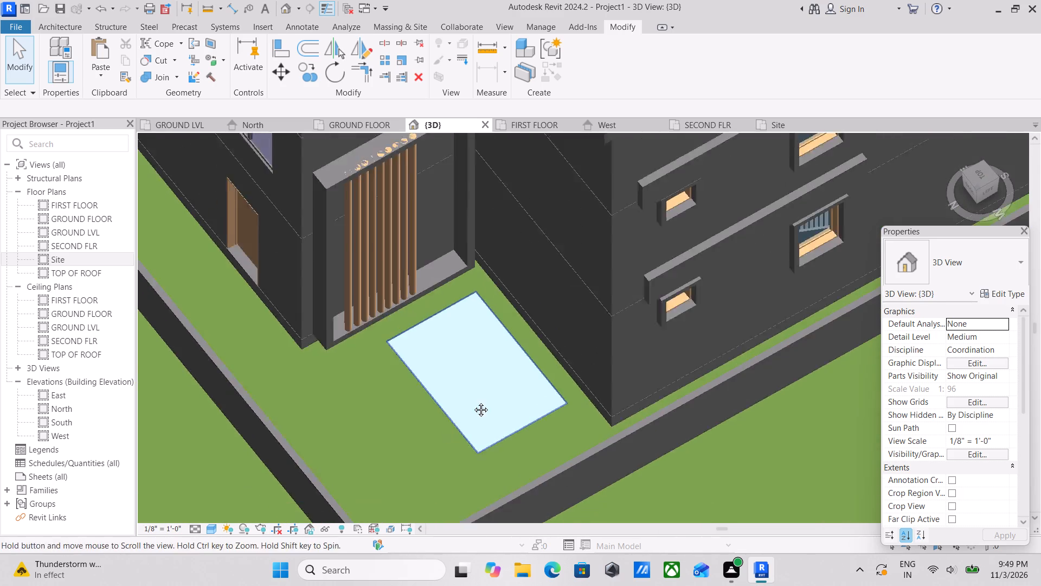
middle_click_drag(473, 402, 518, 345)
middle_click_drag(517, 358, 556, 351, "shift")
middle_click_drag(552, 355, 553, 250)
scroll(376, 427, "down", 1)
middle_click_drag(377, 423, 408, 350)
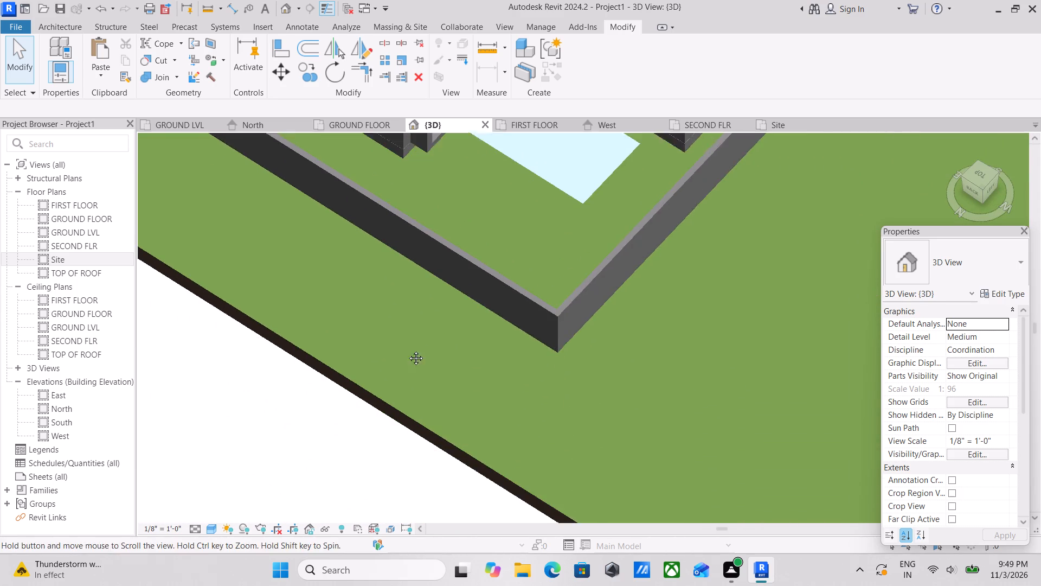
middle_click_drag(408, 350, 408, 348)
Split the grassland toposolid's face with a rectangle offset 1' outside the water area, about 11'-1" by 8'-0", and finish the boundary.
type("SF")
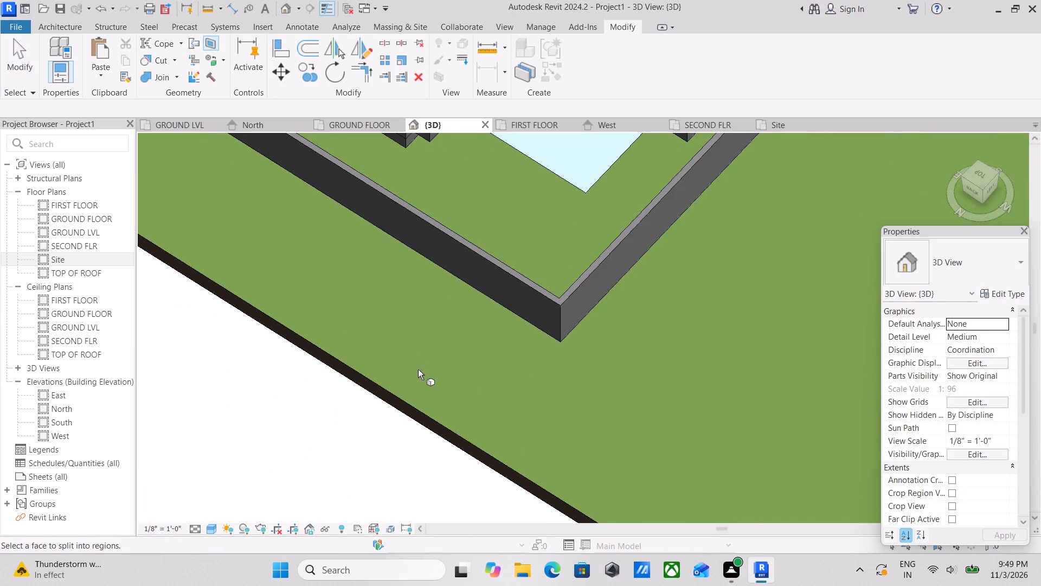
scroll(420, 370, "down", 3)
middle_click_drag(417, 362, 417, 354)
scroll(428, 360, "up", 1)
left_click(451, 407)
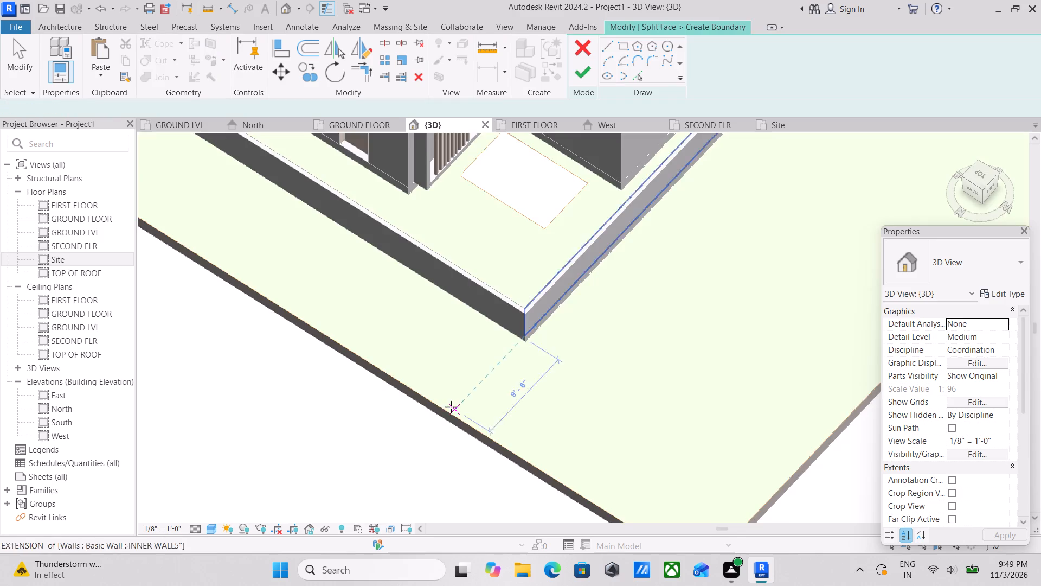
scroll(536, 423, "down", 3)
middle_click_drag(525, 434, 520, 488)
scroll(506, 264, "up", 3)
scroll(498, 334, "up", 2)
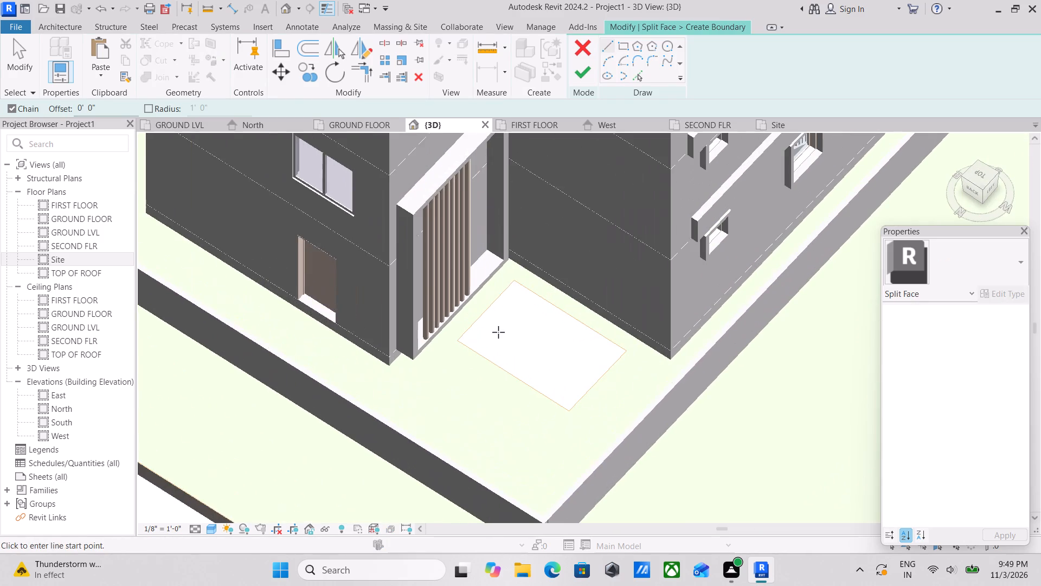
left_click(630, 48)
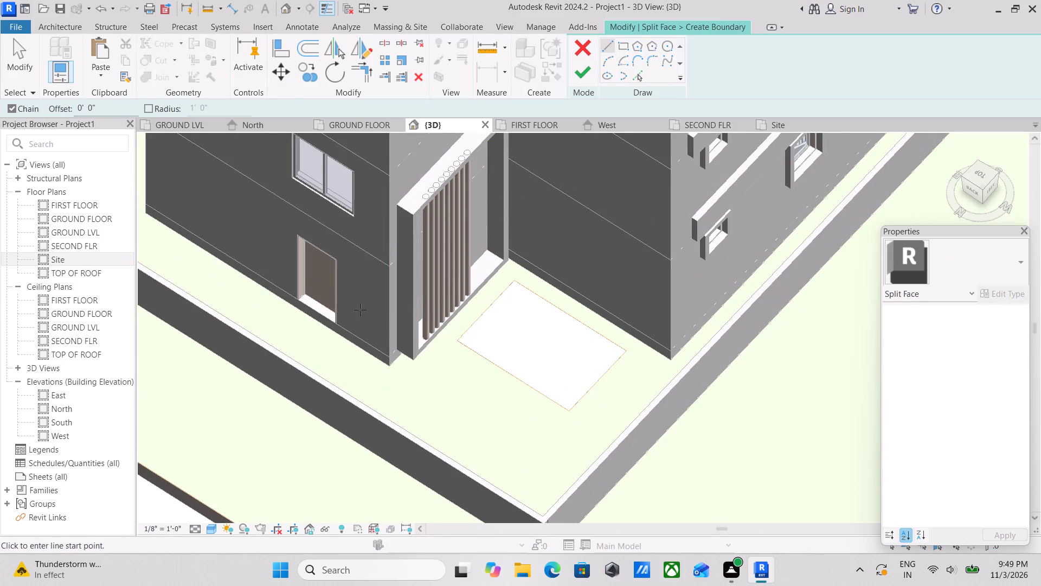
left_click_drag(97, 107, 63, 112)
key("1")
key("apostrophe")
key("Return")
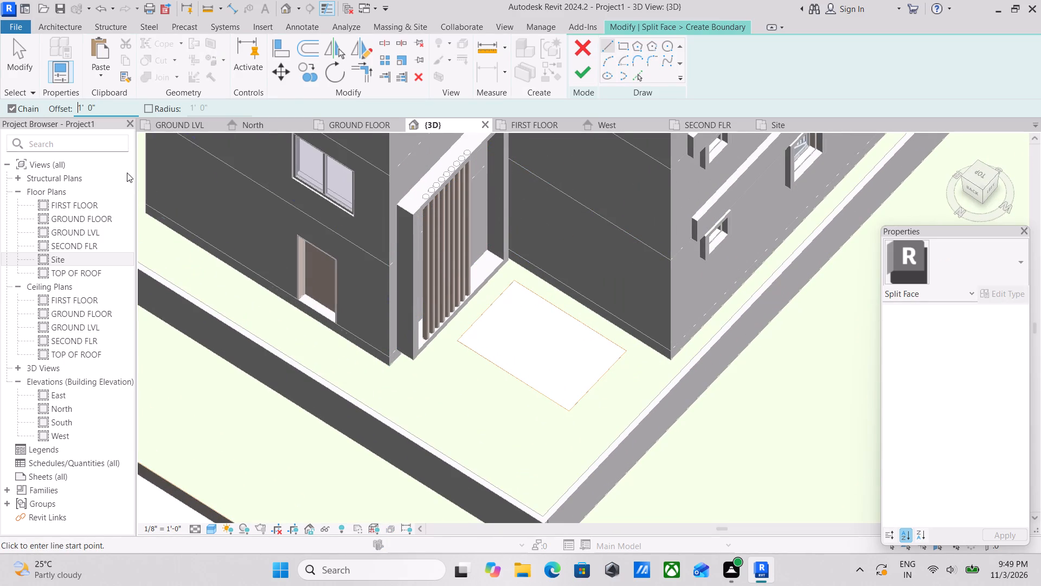
scroll(401, 311, "up", 3)
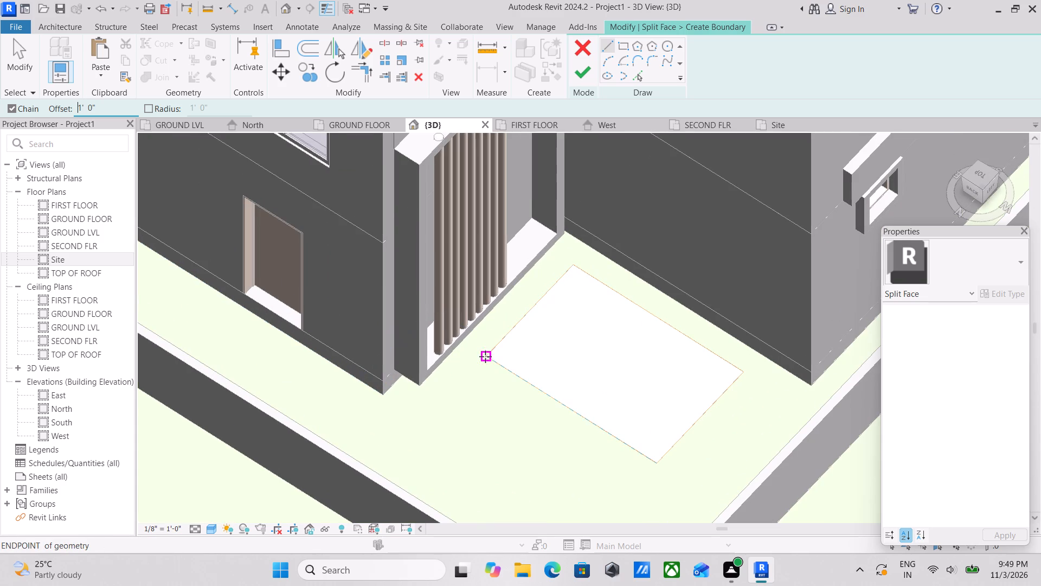
left_click(485, 356)
key("Escape")
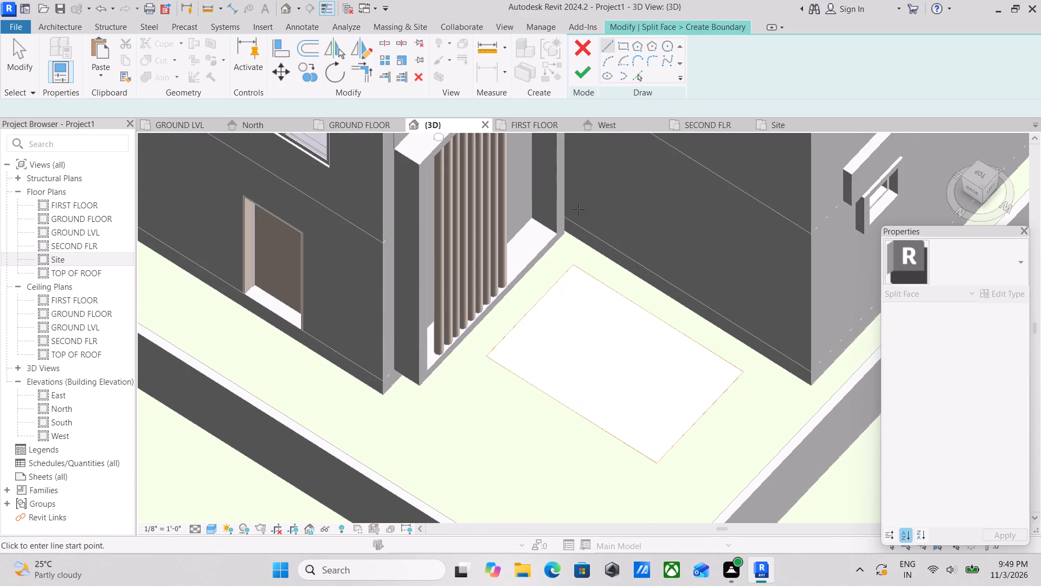
left_click(623, 50)
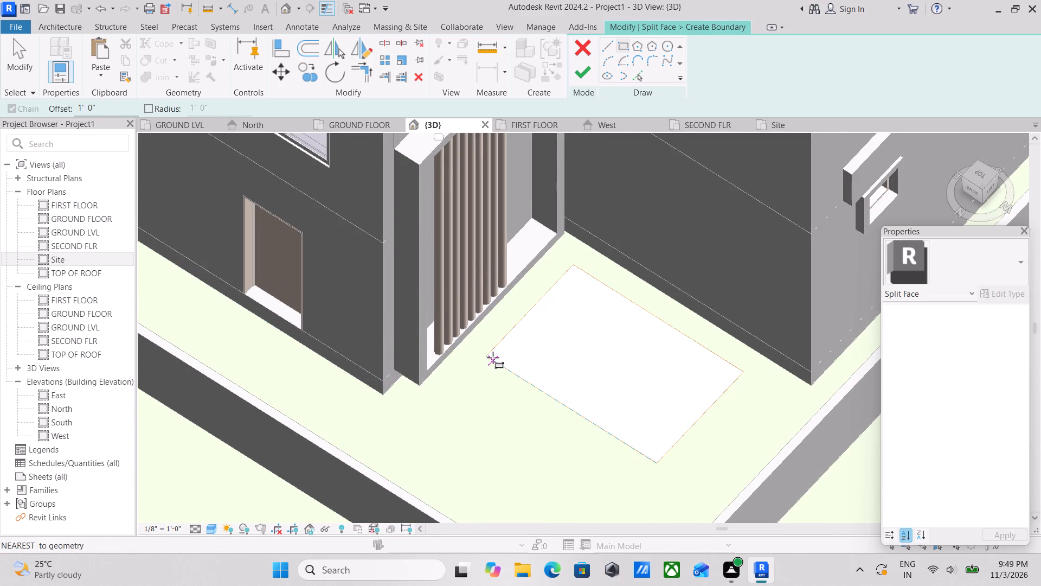
left_click(490, 356)
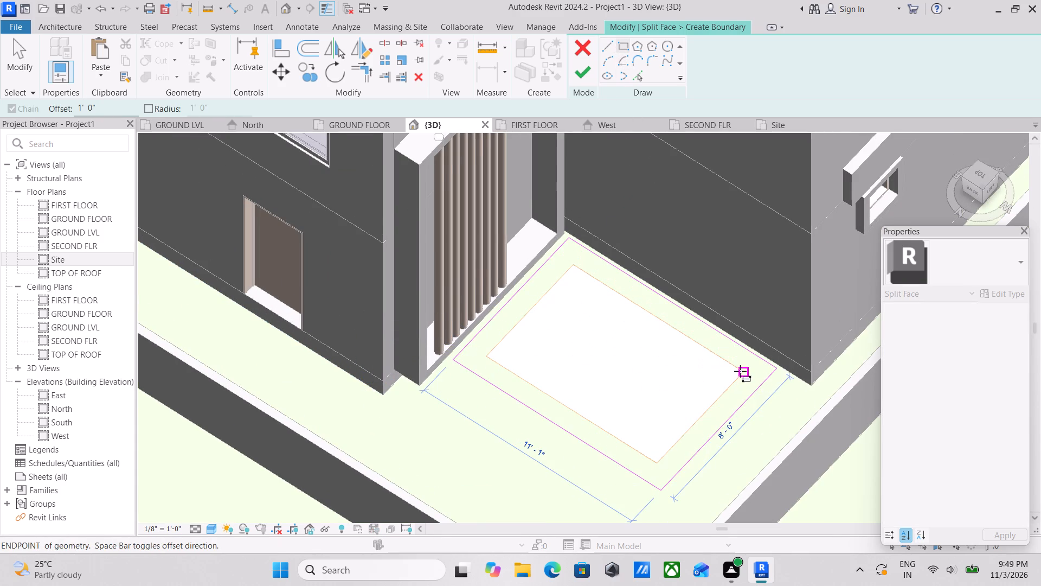
left_click(740, 370)
scroll(597, 291, "down", 1)
middle_click_drag(591, 309, 582, 354)
left_click(592, 69)
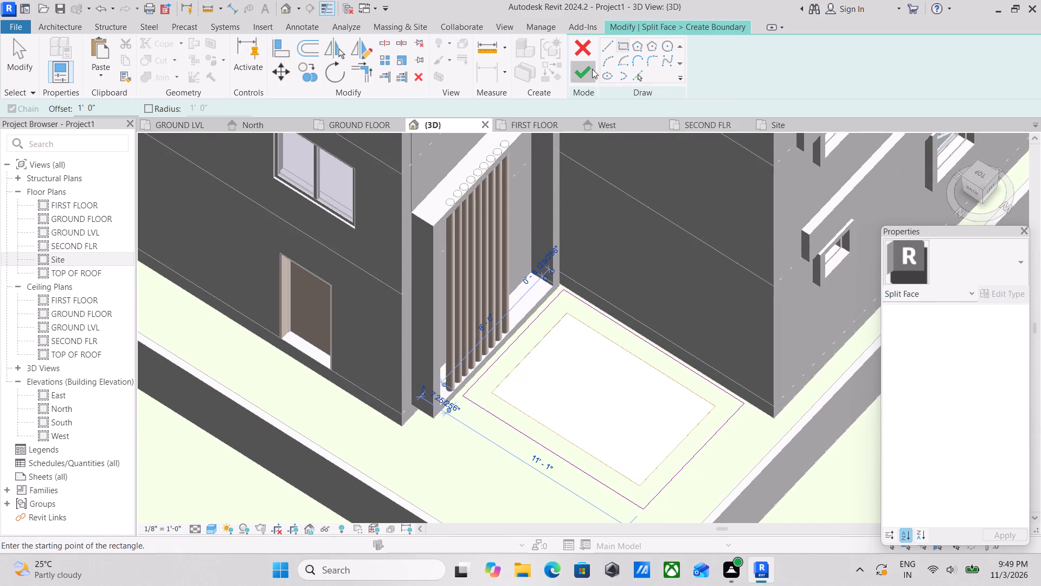
scroll(531, 374, "up", 5)
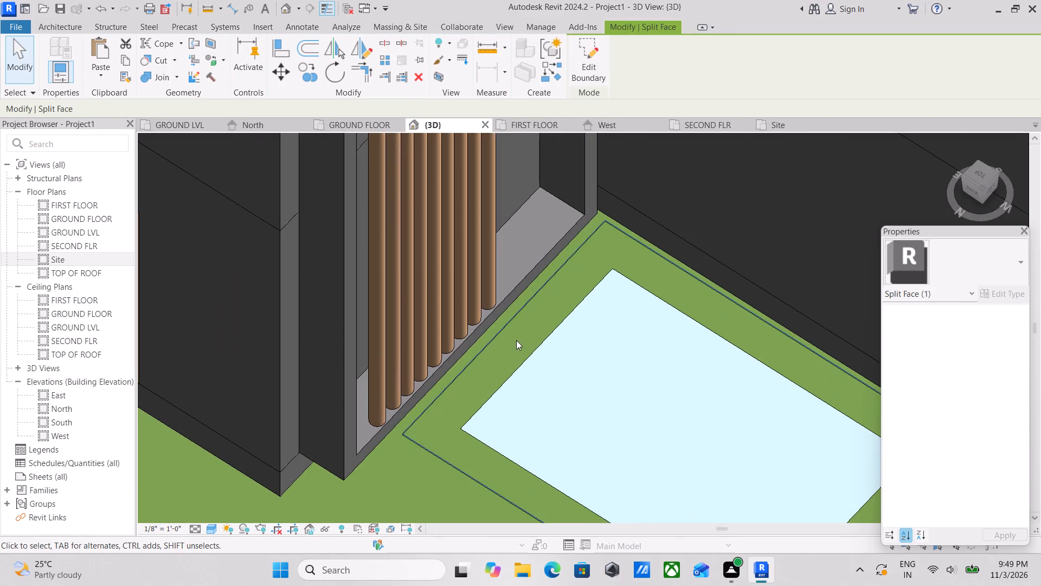
Paint the 1' border region around the water area with MARBLE MATERIAL.
key("Escape")
scroll(520, 346, "down", 2)
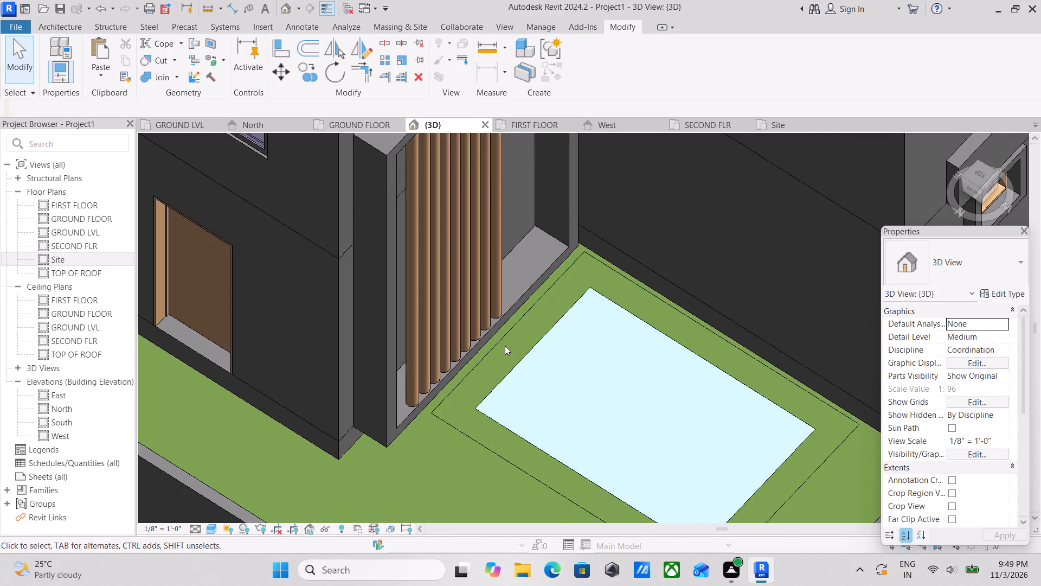
key("o")
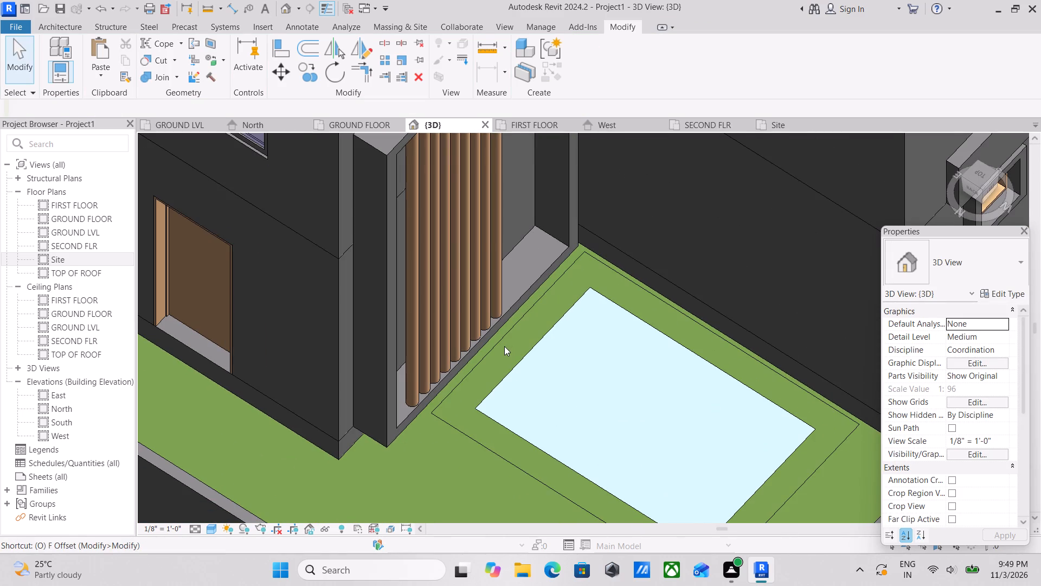
key("Escape")
type("PT")
scroll(63, 187, "down", 1)
scroll(42, 188, "up", 1)
left_click(37, 184)
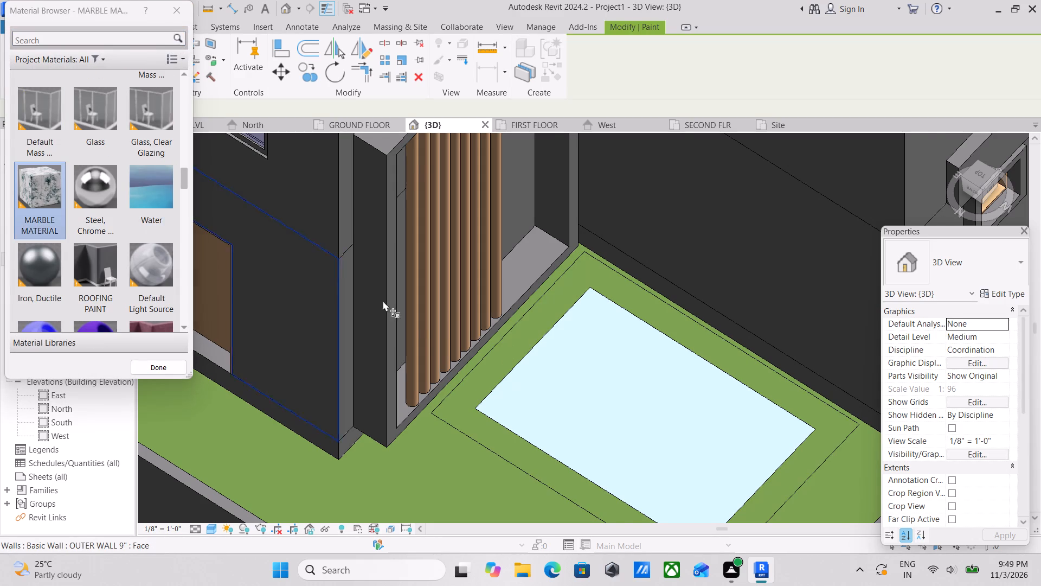
scroll(421, 317, "down", 1)
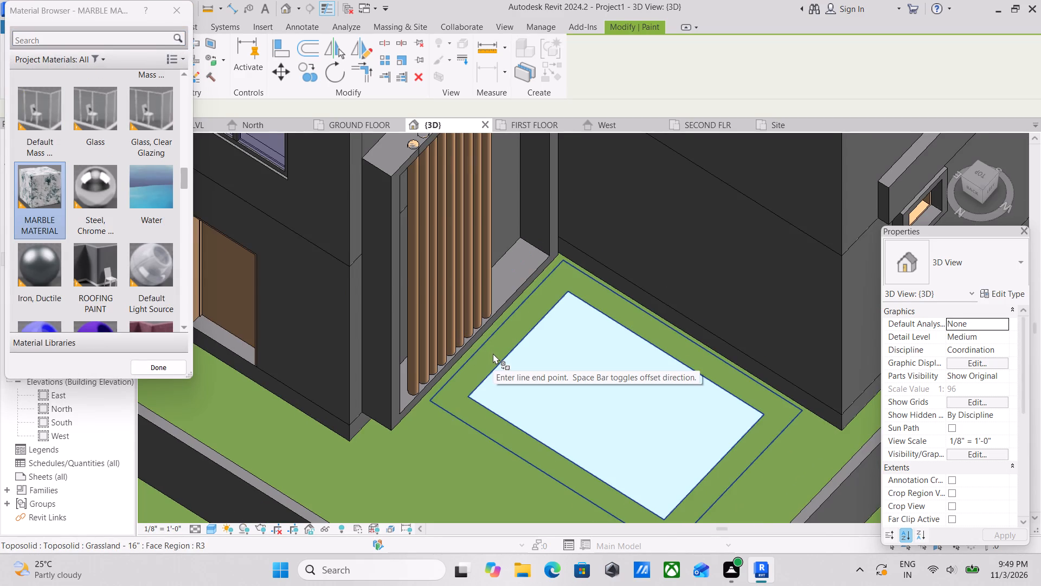
left_click(493, 353)
scroll(497, 352, "down", 2)
middle_click_drag(496, 352, 487, 387)
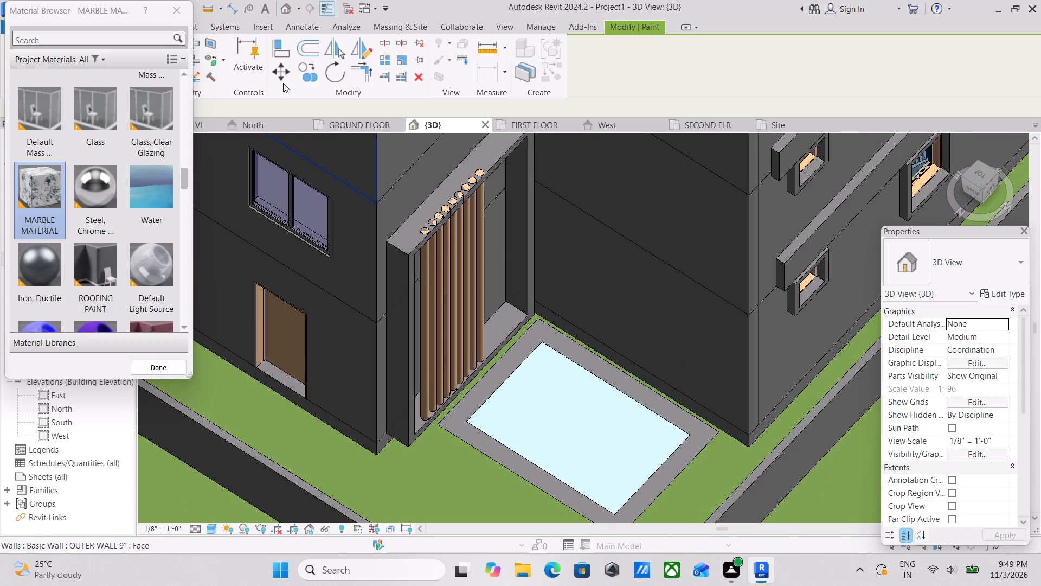
left_click(185, 8)
Examine the bordered pool area, the compound wall and the house exterior from several distances and angles.
scroll(522, 386, "down", 2)
middle_click_drag(522, 386, 478, 339)
scroll(516, 389, "down", 2)
middle_click_drag(516, 389, 528, 396)
scroll(523, 410, "down", 3)
middle_click_drag(514, 413, 572, 533)
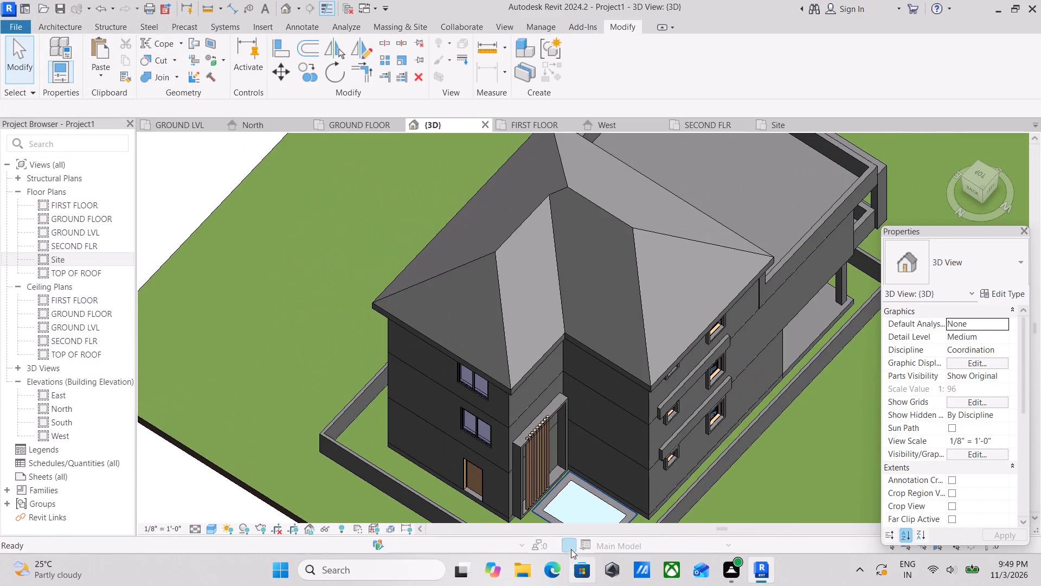
scroll(572, 545, "up", 2)
middle_click_drag(579, 496, 494, 330)
scroll(494, 329, "up", 3)
scroll(464, 367, "up", 7)
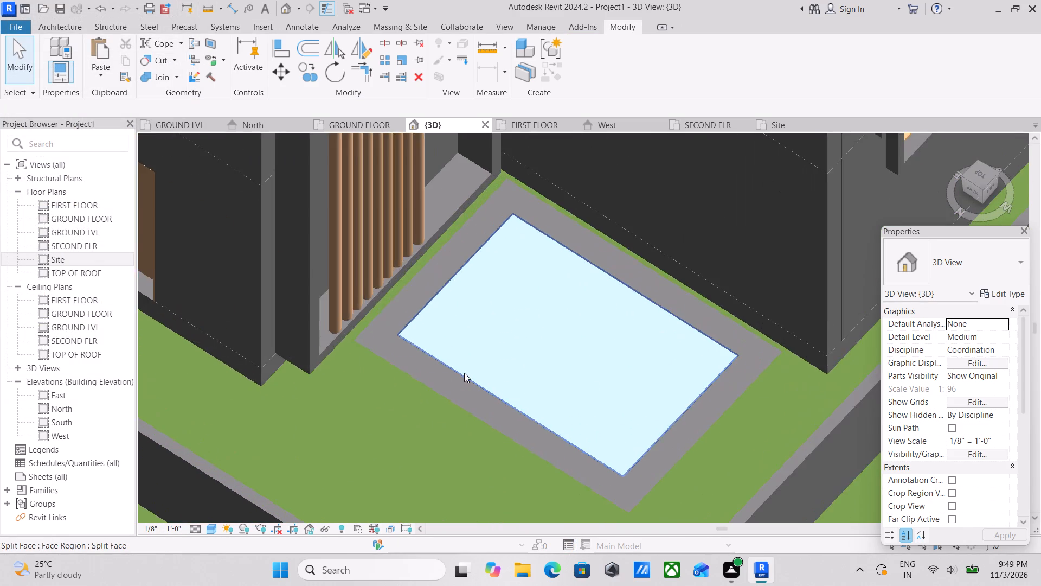
scroll(586, 326, "up", 3)
scroll(606, 315, "down", 11)
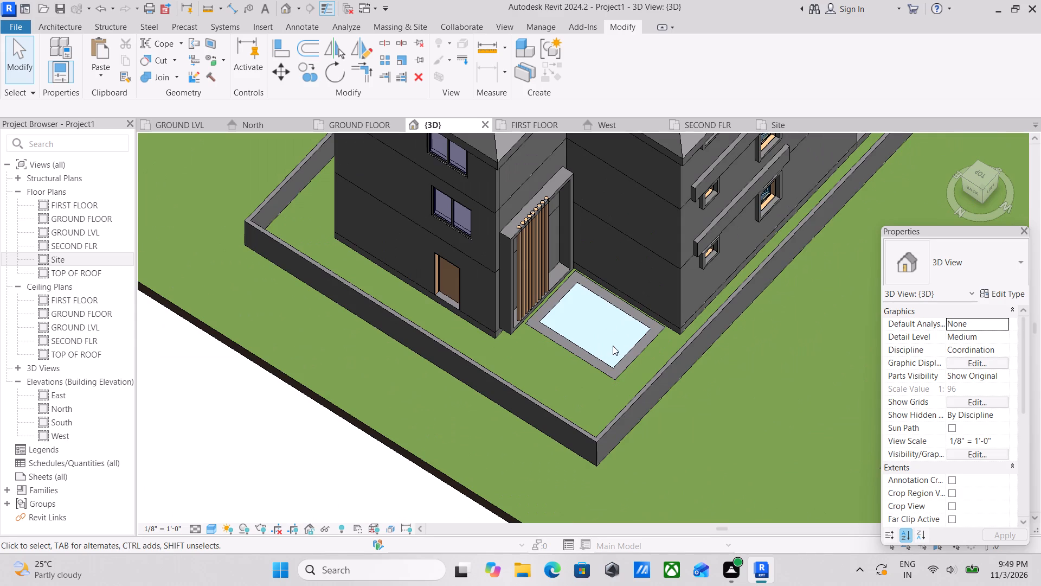
scroll(613, 347, "down", 3)
middle_click_drag(613, 349, 577, 338)
scroll(589, 323, "down", 2)
middle_click_drag(589, 323, 499, 369)
scroll(601, 238, "up", 3)
middle_click_drag(643, 273, 627, 373)
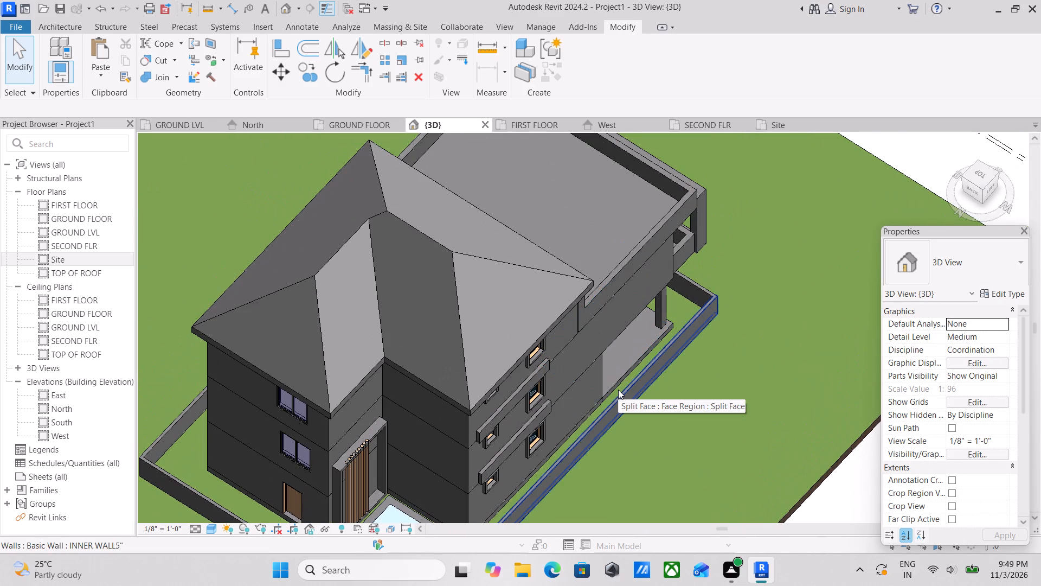
scroll(618, 390, "down", 3)
middle_click_drag(620, 390, 576, 364)
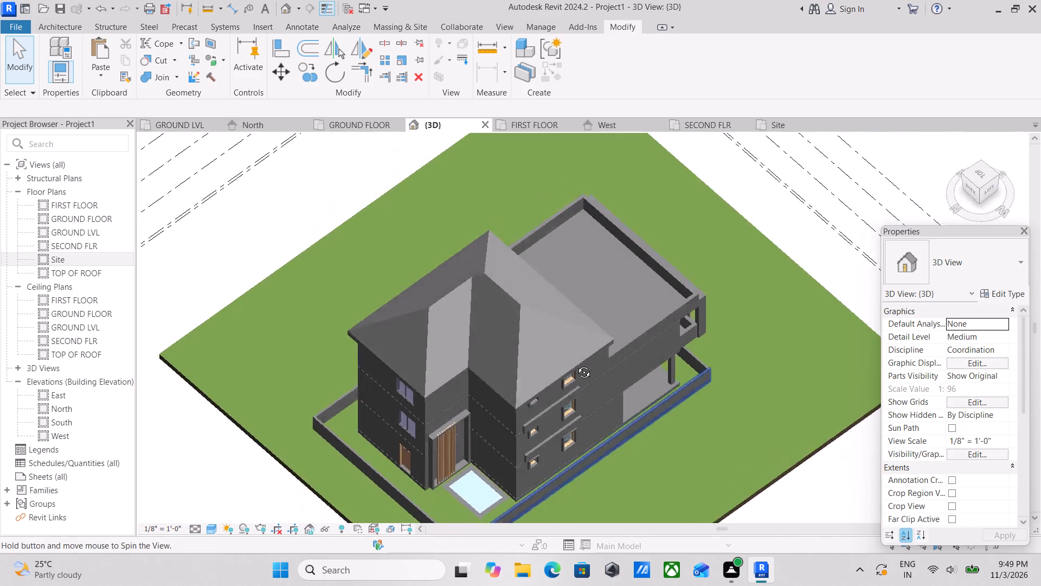
middle_click_drag(576, 364, 463, 286)
middle_click_drag(692, 476, 601, 333)
middle_click_drag(545, 415, 682, 377, "shift")
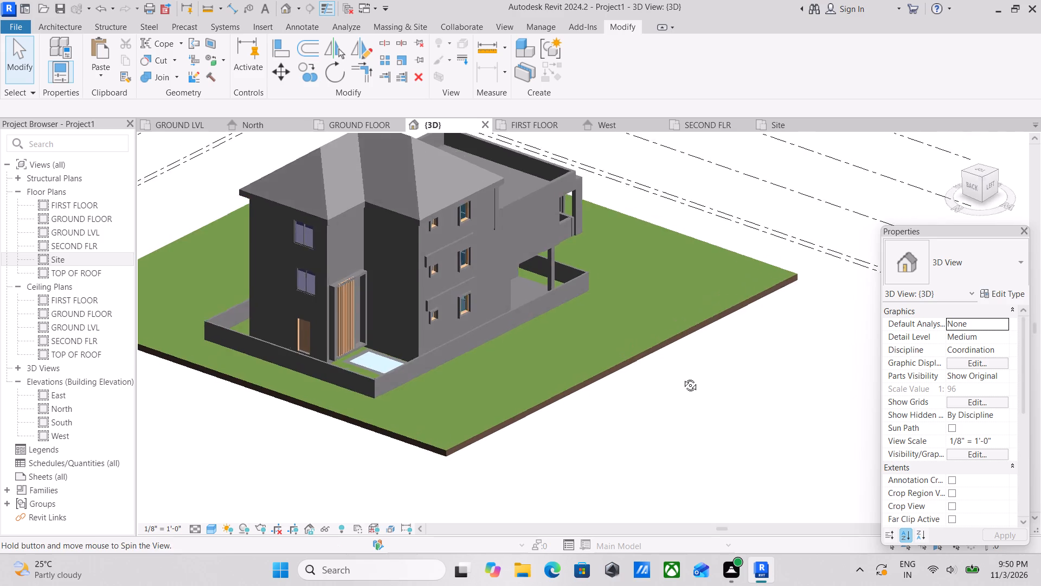
middle_click_drag(682, 377, 680, 377, "shift")
middle_click_drag(413, 390, 599, 384, "shift")
middle_click_drag(414, 419, 364, 423, "shift")
scroll(375, 375, "up", 2)
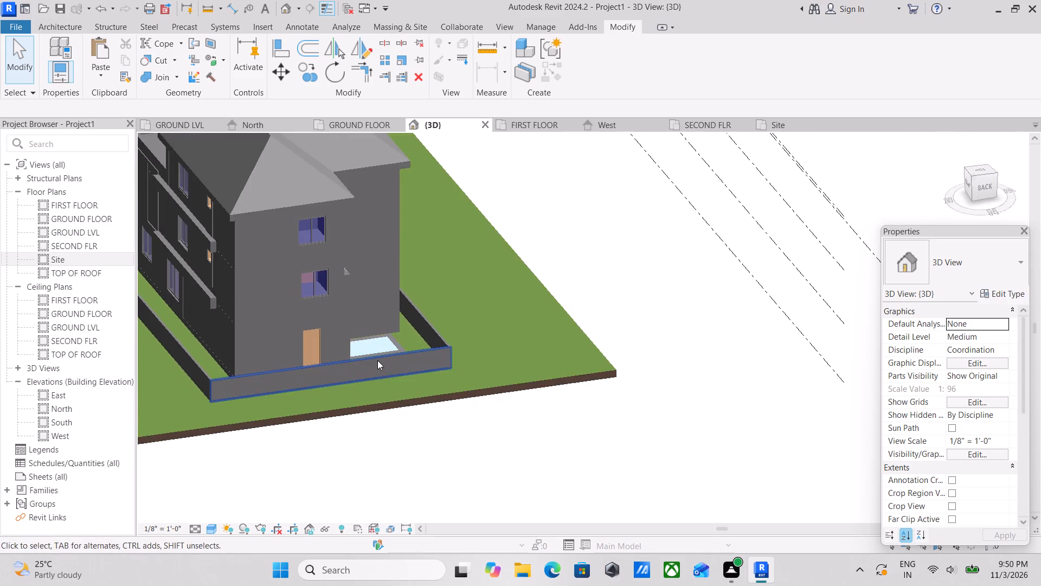
scroll(377, 360, "up", 1)
middle_click_drag(374, 354, 427, 364, "shift")
scroll(241, 322, "up", 2)
Start an in-place component in the Generic Models category for the upper 5' x 5' window on the back wall, keeping the default name.
middle_click_drag(271, 300, 485, 441)
scroll(537, 321, "up", 2)
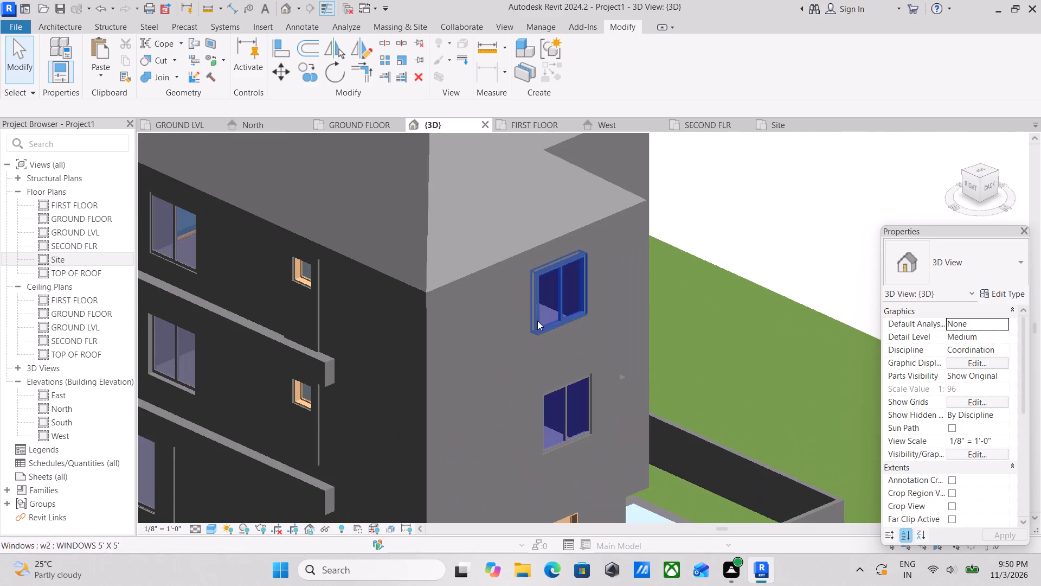
middle_click_drag(541, 330, 571, 421)
scroll(550, 354, "up", 6)
scroll(603, 366, "up", 2)
middle_click_drag(603, 366, 664, 417)
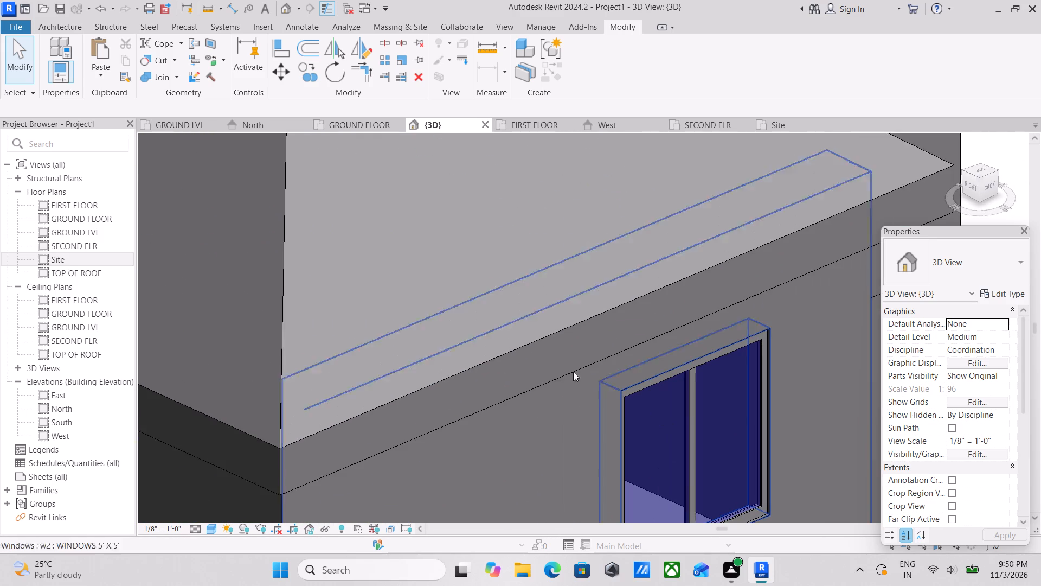
left_click(60, 21)
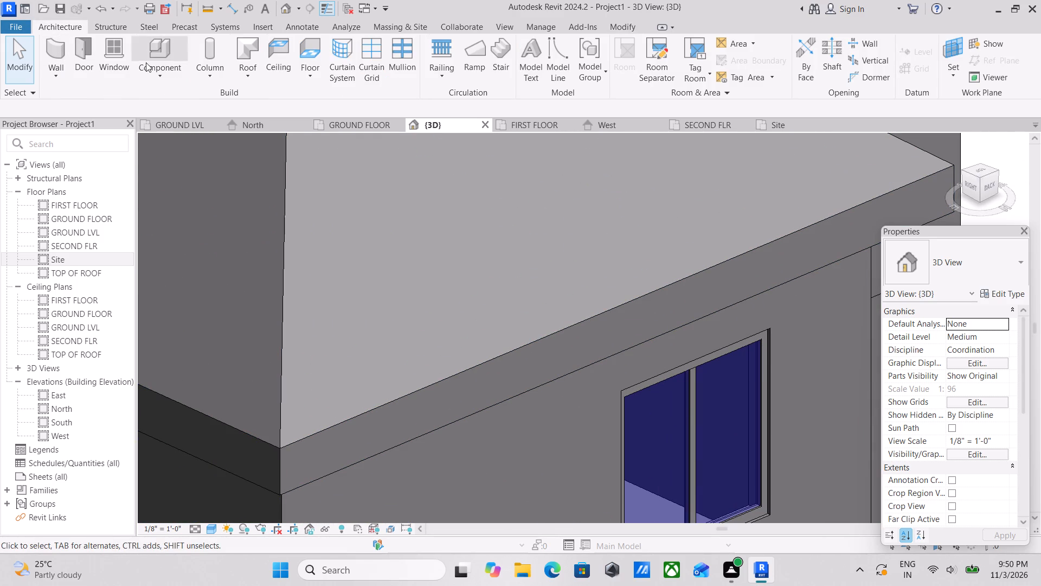
left_click(170, 75)
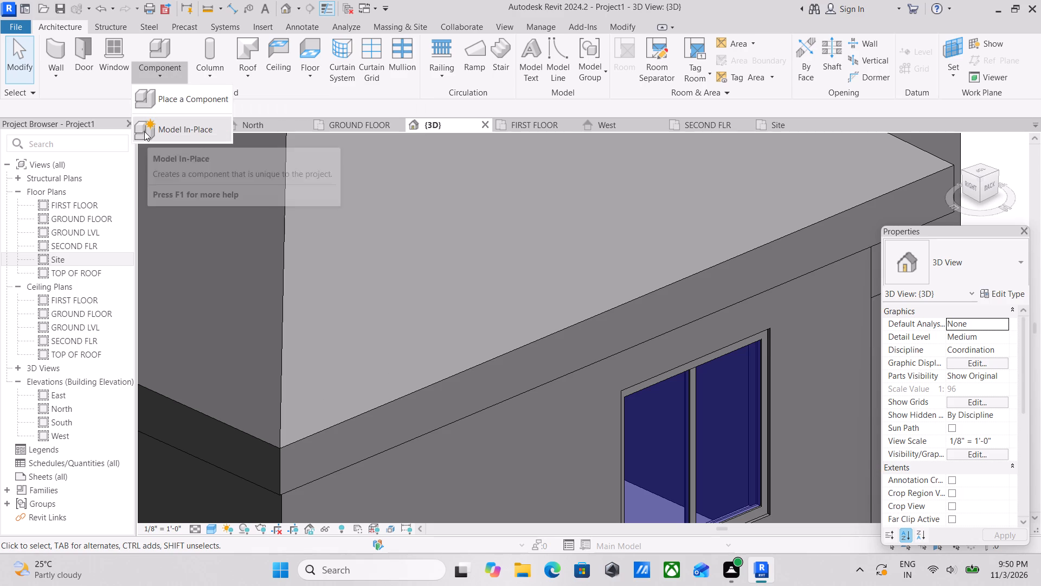
left_click(144, 131)
scroll(532, 316, "down", 3)
scroll(467, 280, "down", 3)
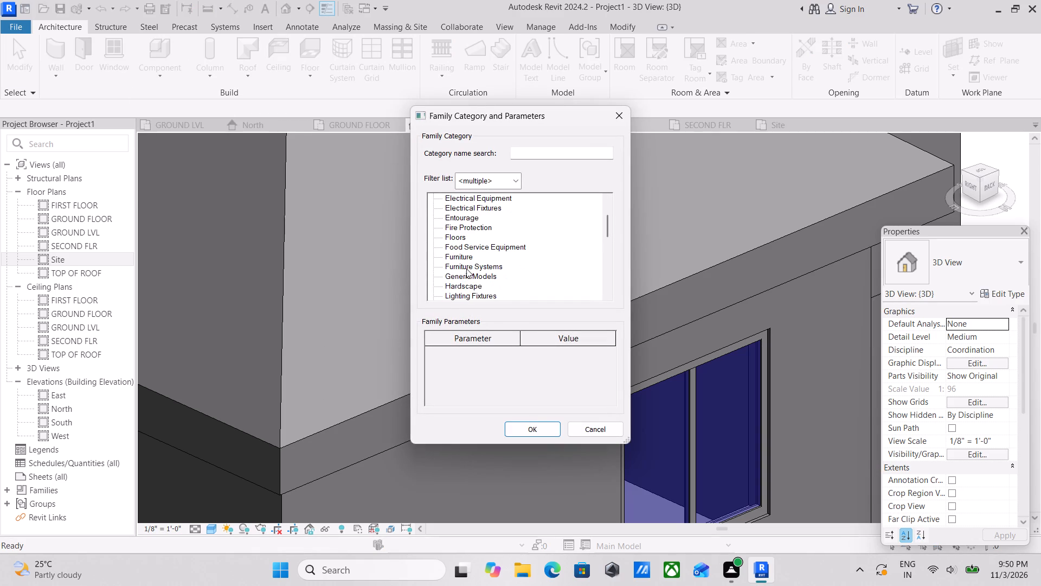
left_click(465, 273)
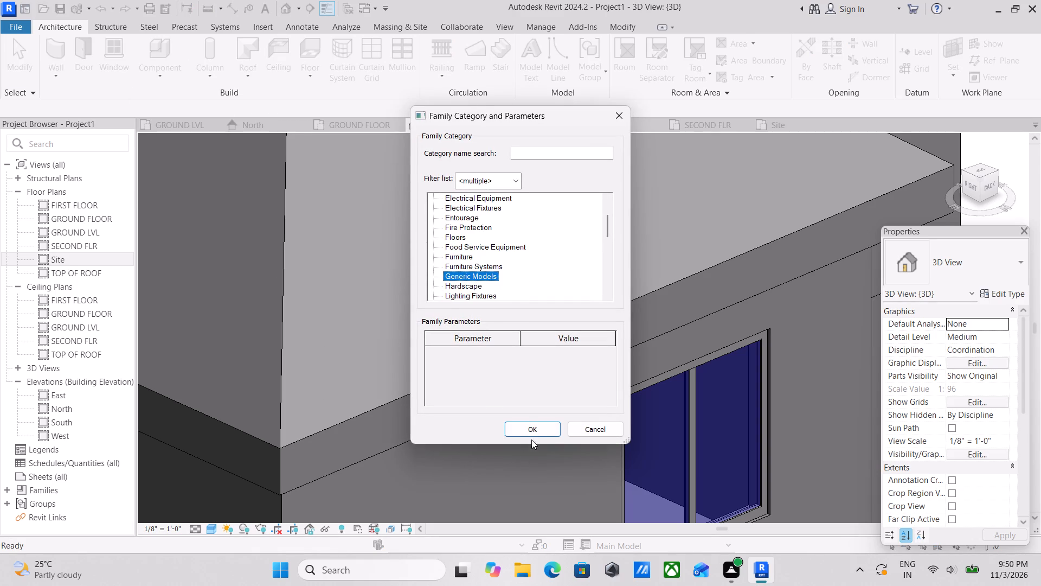
left_click(535, 432)
left_click(517, 309)
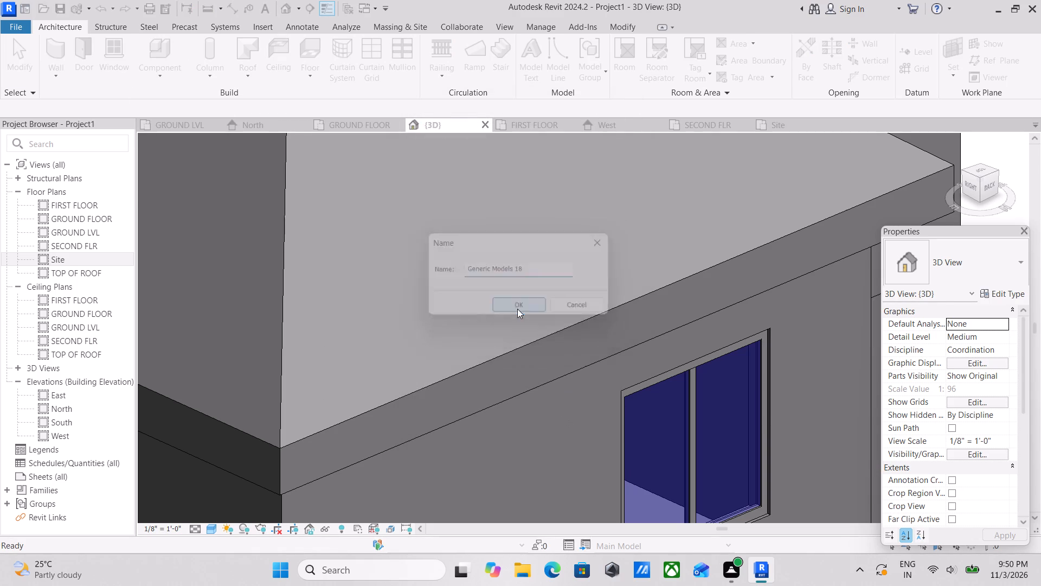
Set the work plane to the outer face of the back wall around the upper window.
scroll(532, 326, "down", 1)
left_click(802, 79)
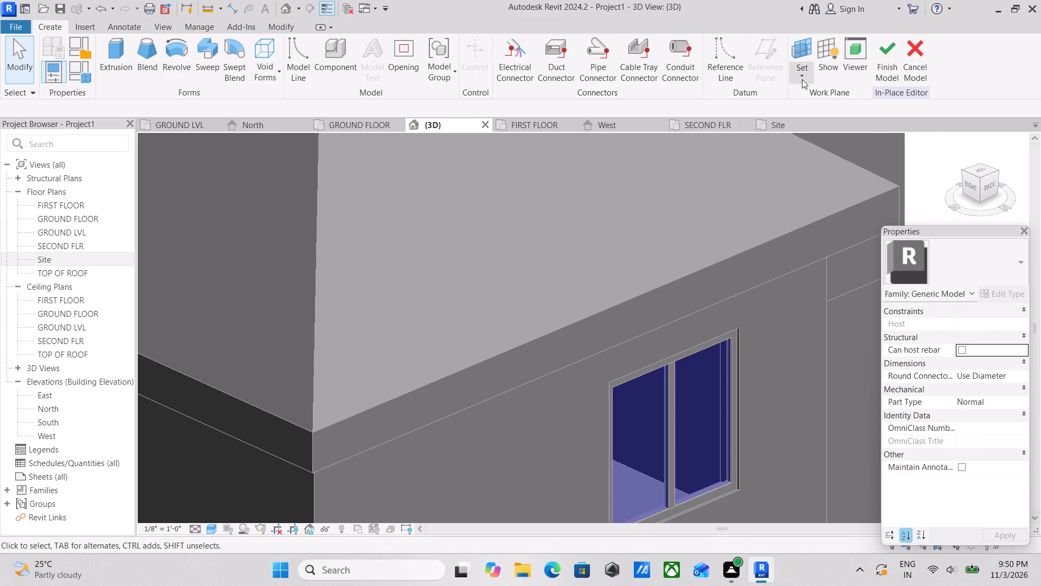
left_click(790, 129)
scroll(658, 352, "down", 3)
middle_click_drag(626, 336, 606, 230)
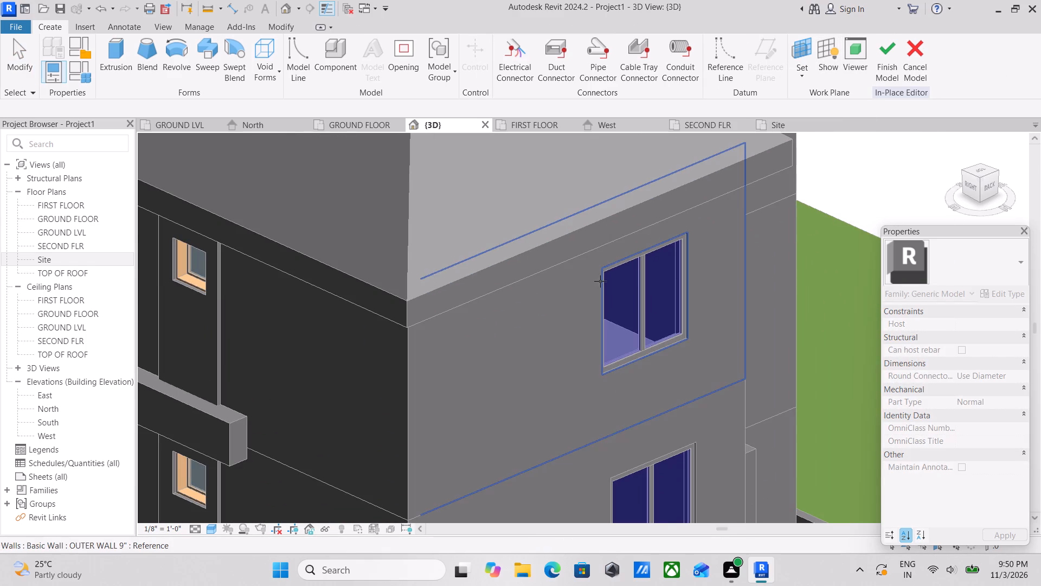
left_click(599, 281)
scroll(585, 315, "up", 3)
middle_click_drag(587, 328, 561, 388)
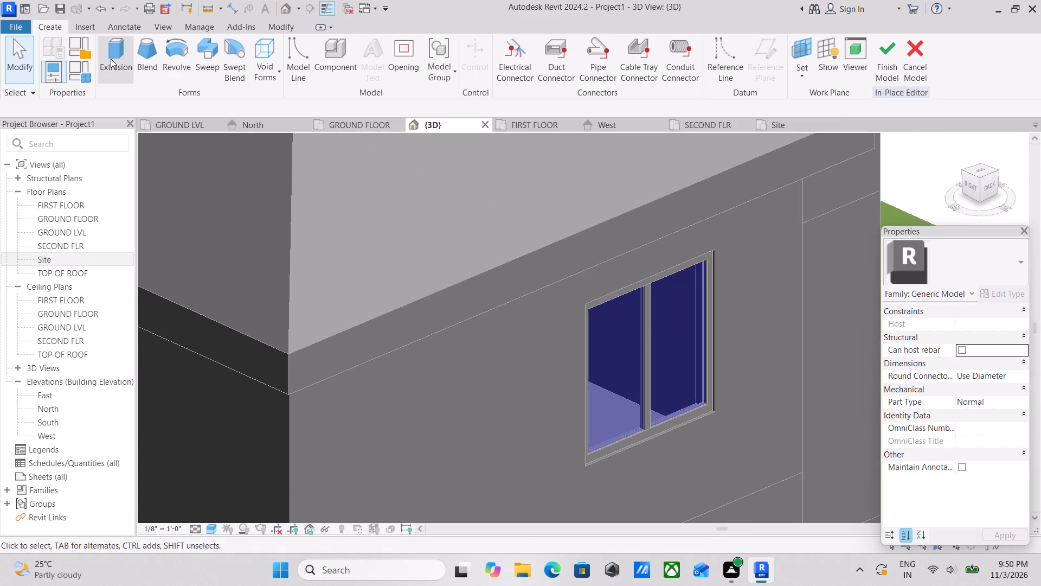
Start an extrusion and sketch a 5'-0" by 5'-0" rectangle along the edges of the upper back-wall window opening.
left_click(111, 59)
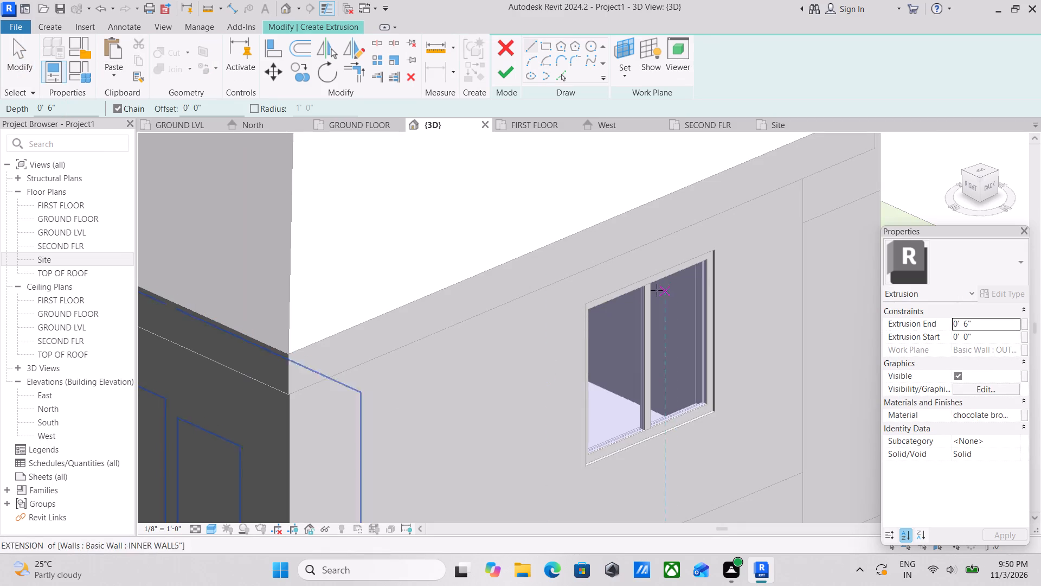
left_click(545, 42)
scroll(602, 352, "up", 4)
scroll(578, 279, "up", 1)
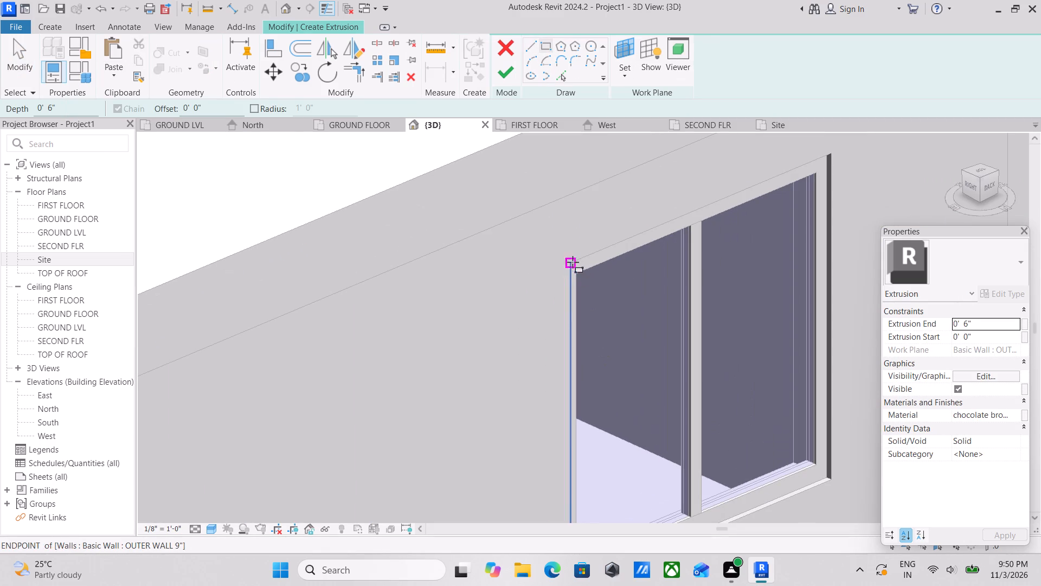
left_click(572, 260)
middle_click_drag(702, 372, 592, 254)
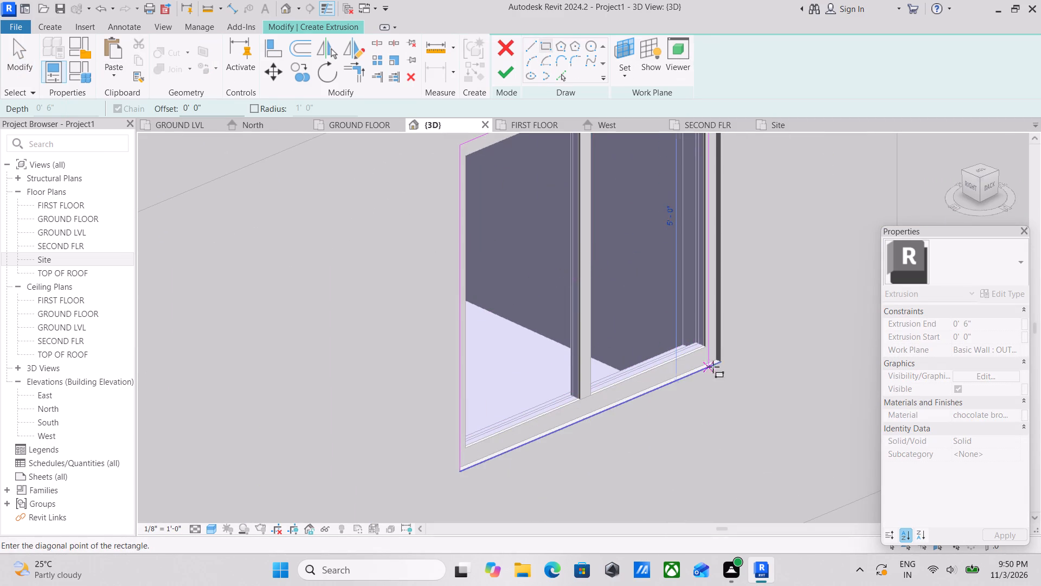
left_click(724, 360)
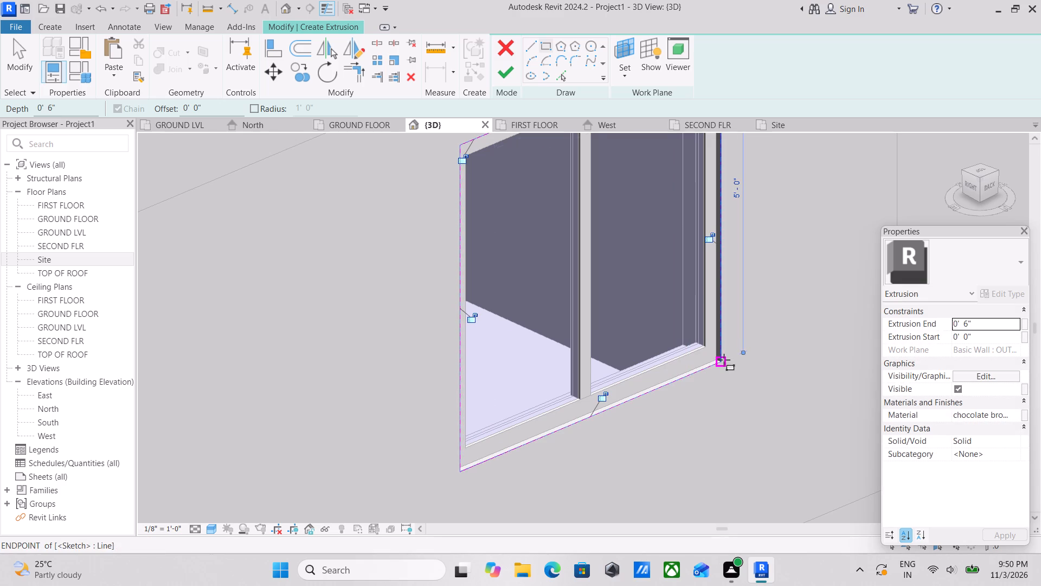
Sketch an outer rectangle offset 4" outward around the 5'-0" by 5'-0" window outline to form the frame profile.
scroll(724, 360, "down", 3)
scroll(670, 341, "down", 5)
middle_click_drag(679, 376, 617, 339)
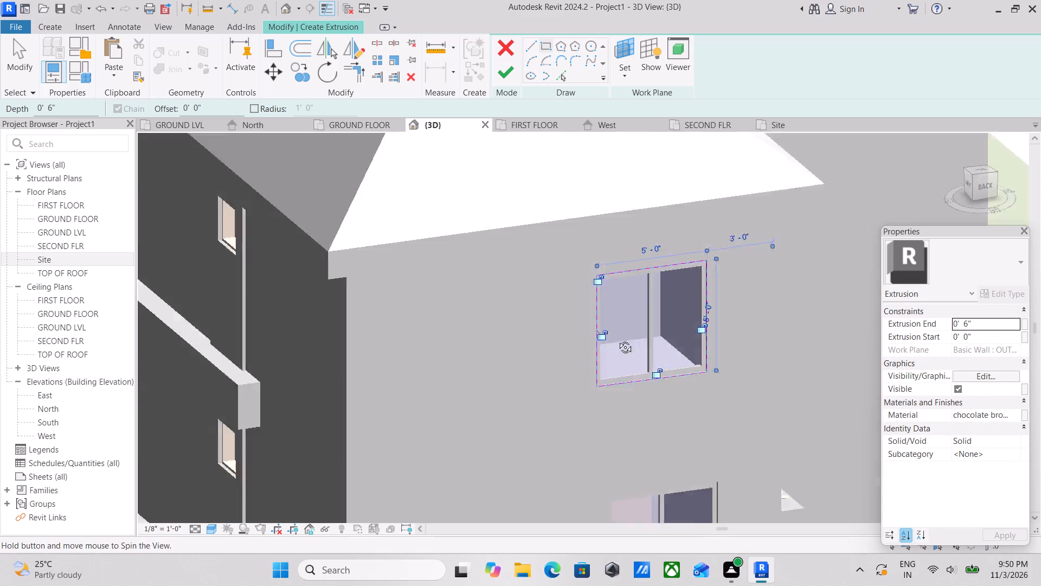
middle_click_drag(617, 339, 588, 319)
scroll(610, 163, "up", 5)
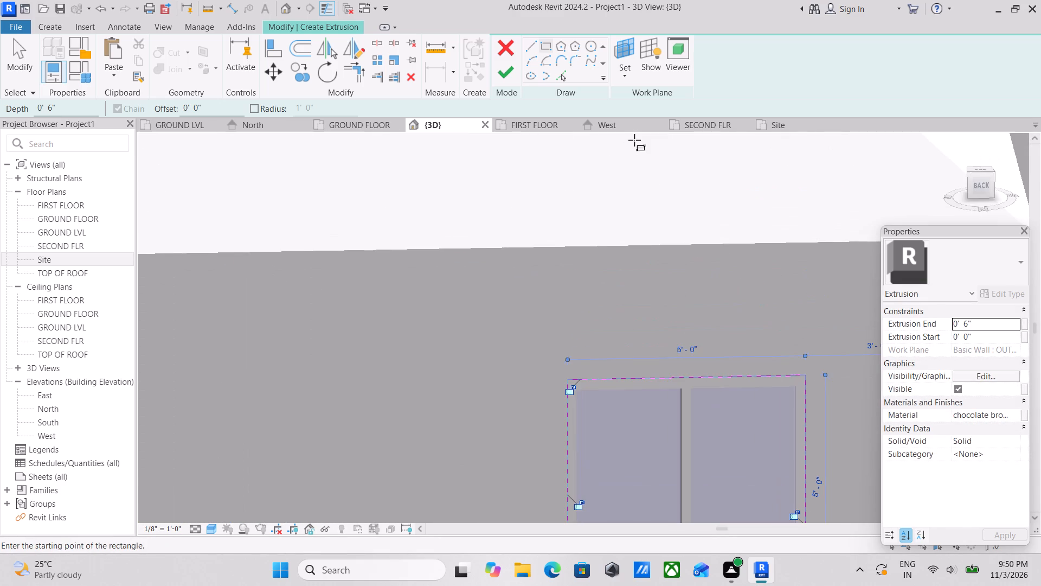
scroll(495, 278, "down", 2)
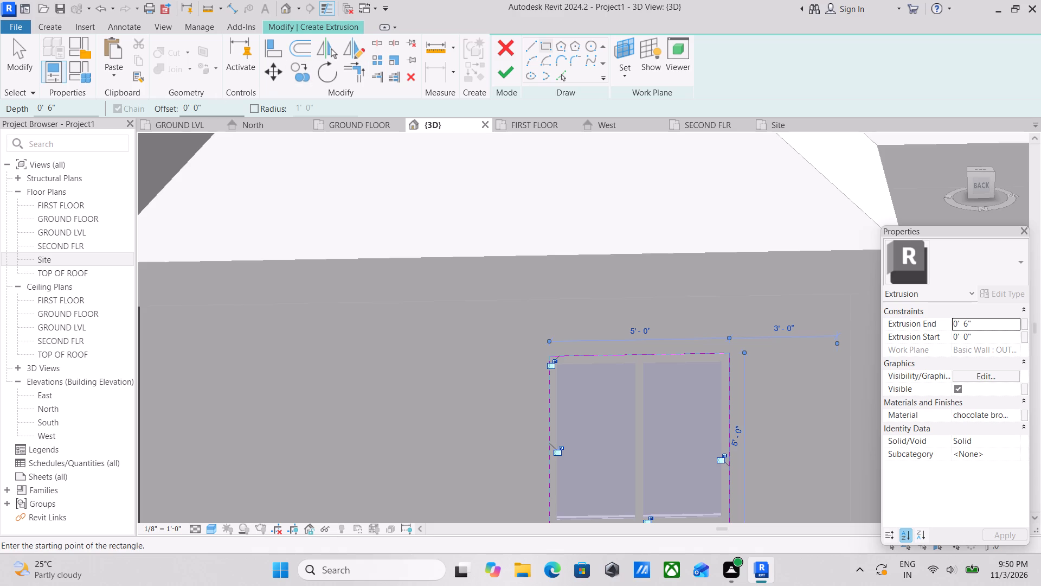
left_click_drag(212, 109, 169, 117)
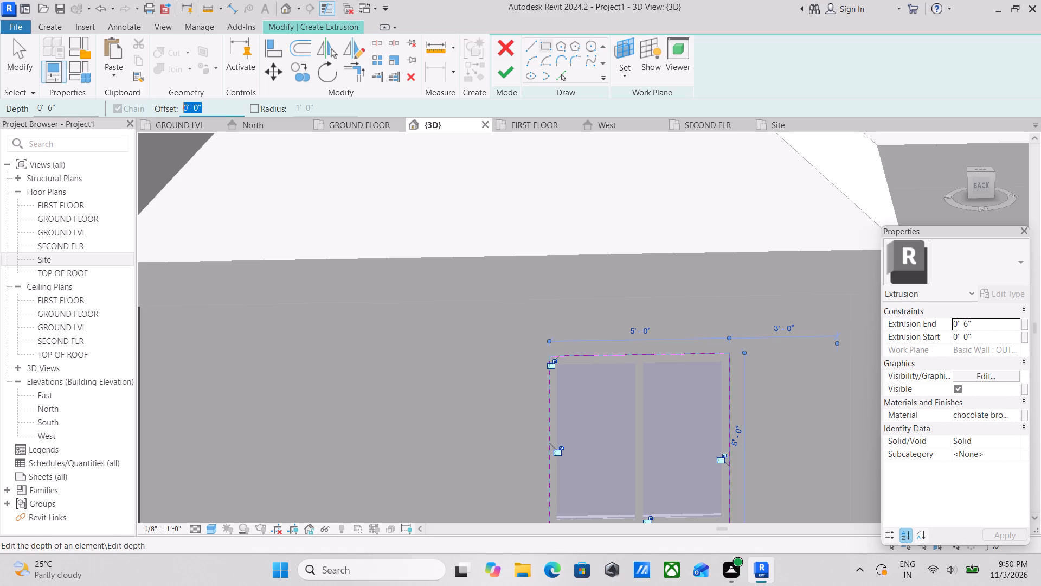
left_click_drag(169, 117, 152, 118)
key("4")
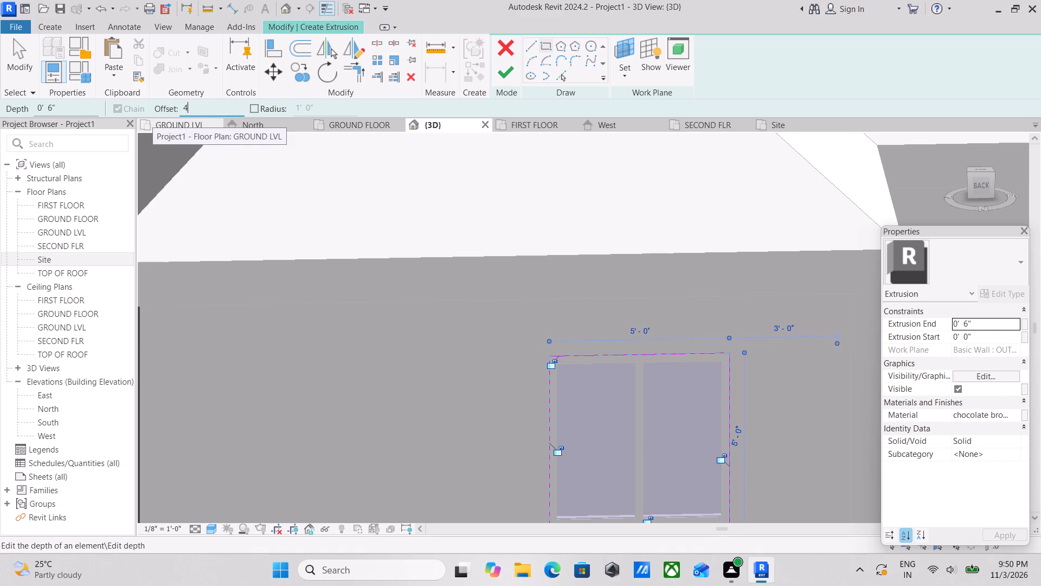
key("shift+quotedbl")
key("Return")
scroll(575, 422, "up", 2)
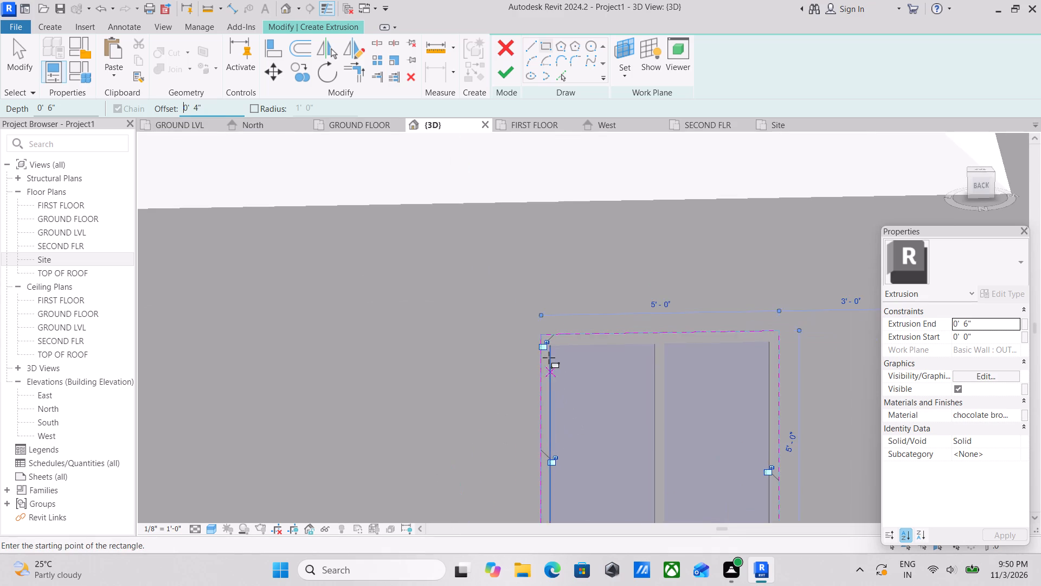
scroll(545, 349, "up", 3)
left_click_drag(542, 324, 547, 330)
middle_click_drag(736, 494, 634, 317)
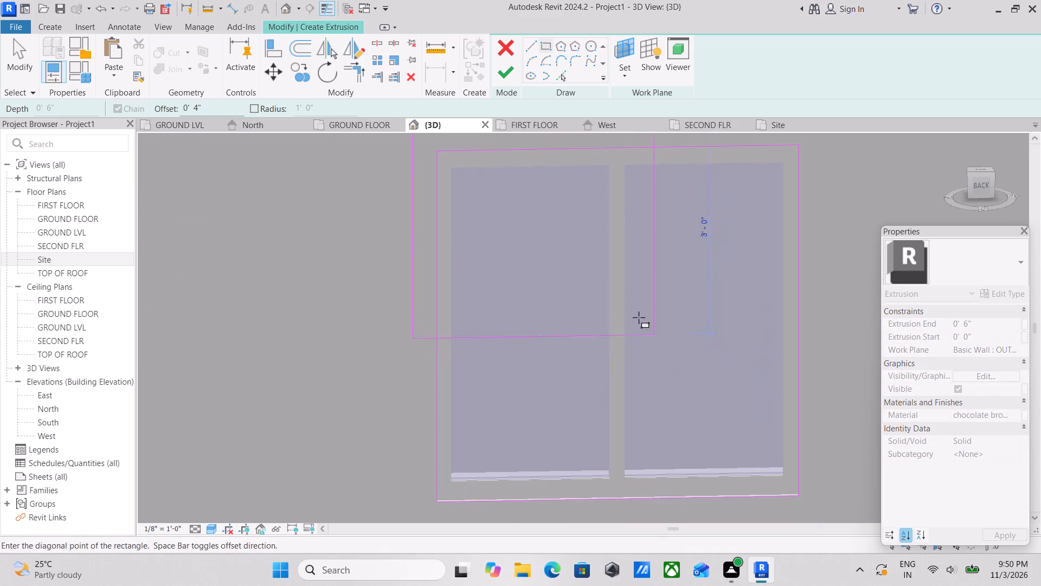
middle_click_drag(702, 374, 615, 305)
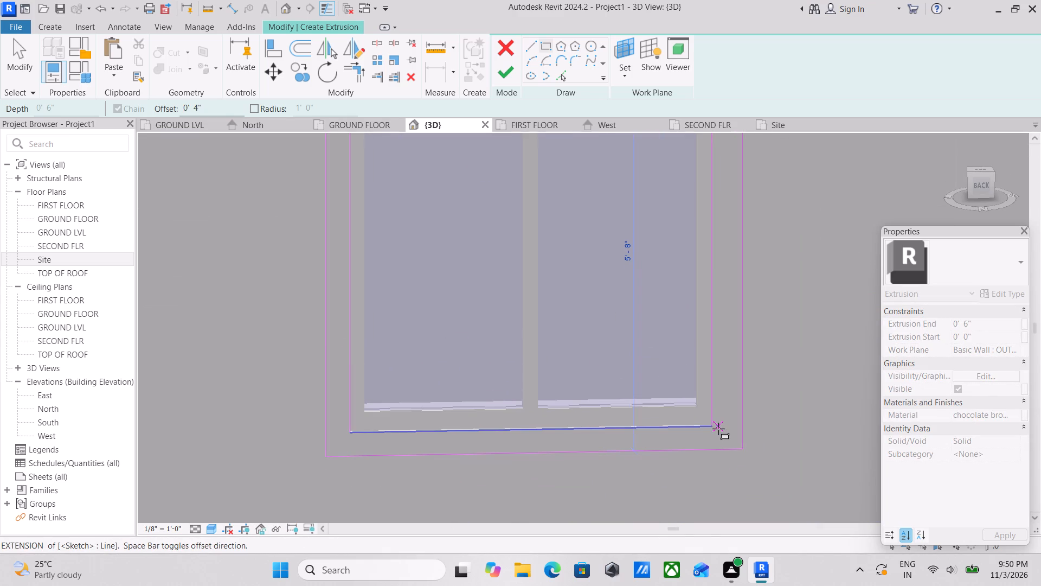
left_click(714, 426)
scroll(714, 426, "down", 4)
key("Escape")
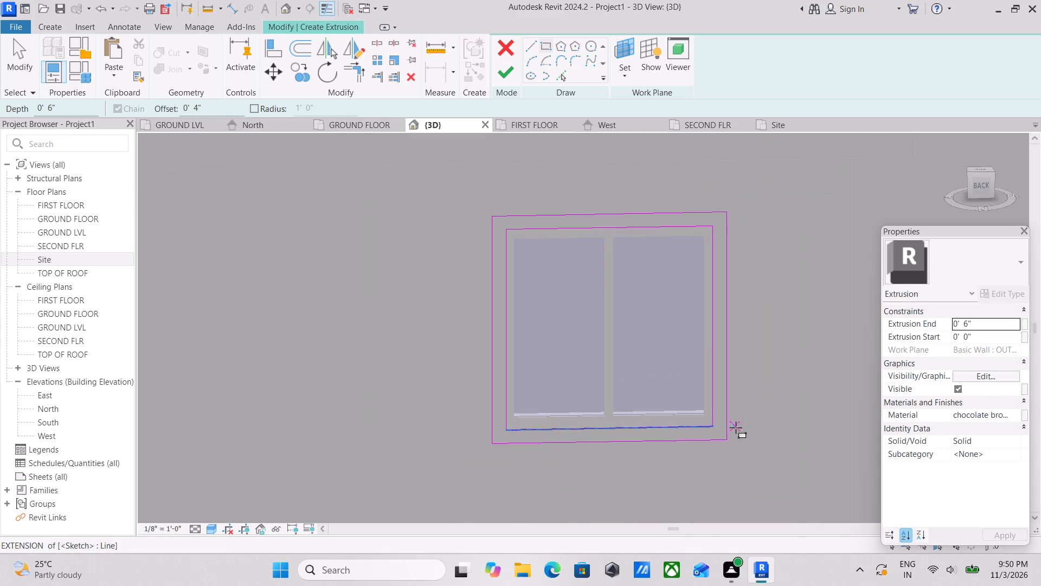
Finish the frame extrusion at a depth of 0' 6" and complete the in-place model around the upper back-wall window.
scroll(738, 423, "down", 7)
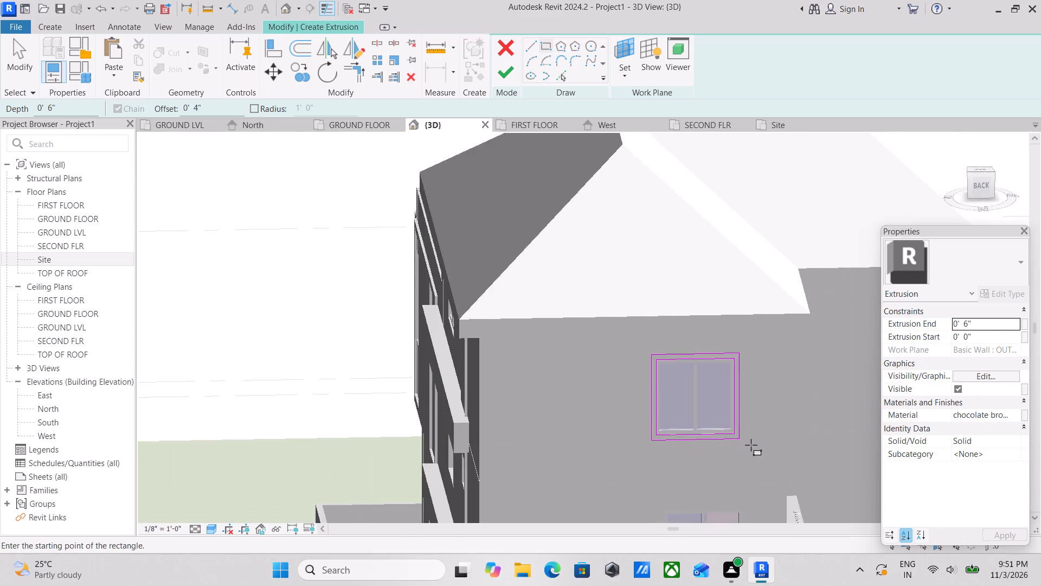
middle_click_drag(731, 418, 666, 215)
middle_click_drag(577, 97, 569, 223)
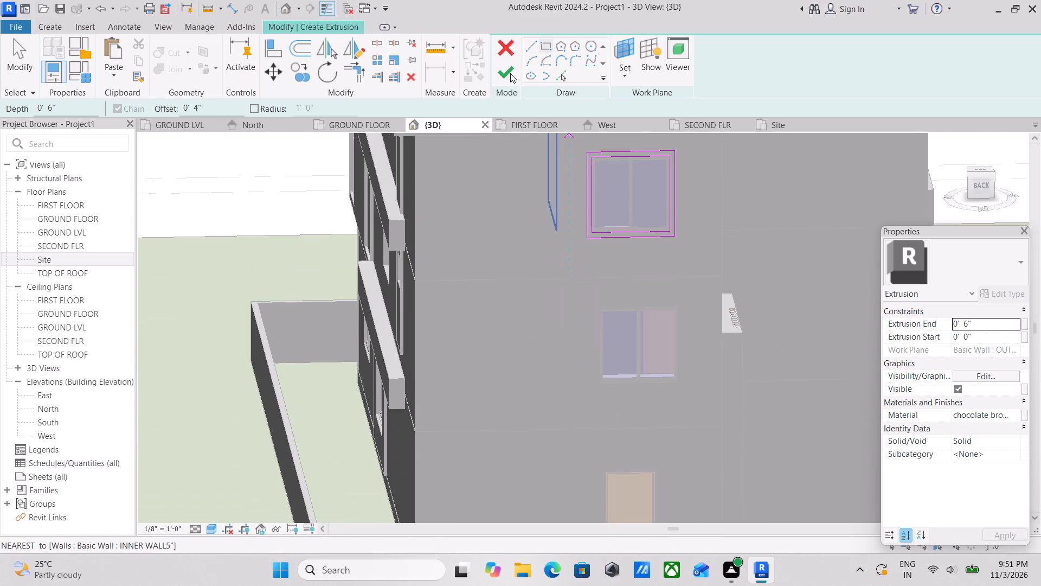
left_click(510, 73)
scroll(998, 442, "up", 1)
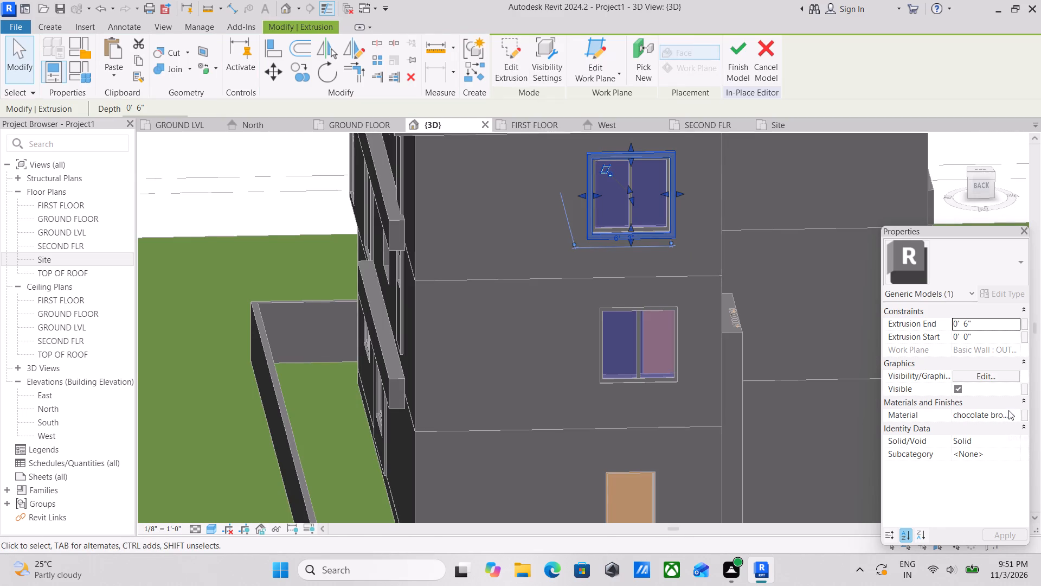
left_click(1010, 416)
left_click(743, 48)
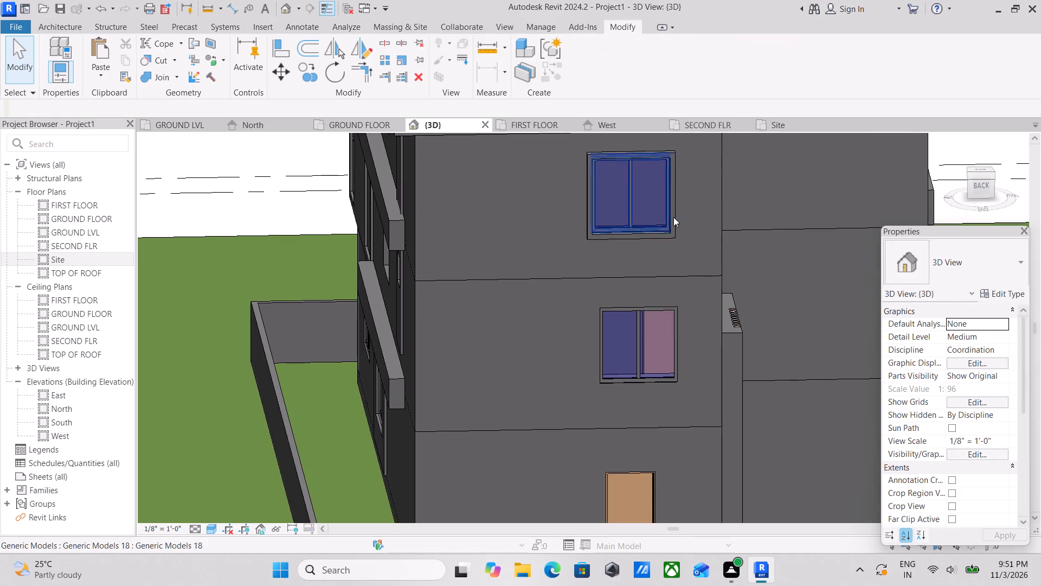
scroll(673, 219, "up", 2)
scroll(673, 219, "down", 1)
middle_click_drag(672, 219, 640, 328)
scroll(637, 346, "down", 3)
middle_click_drag(635, 344, 564, 305)
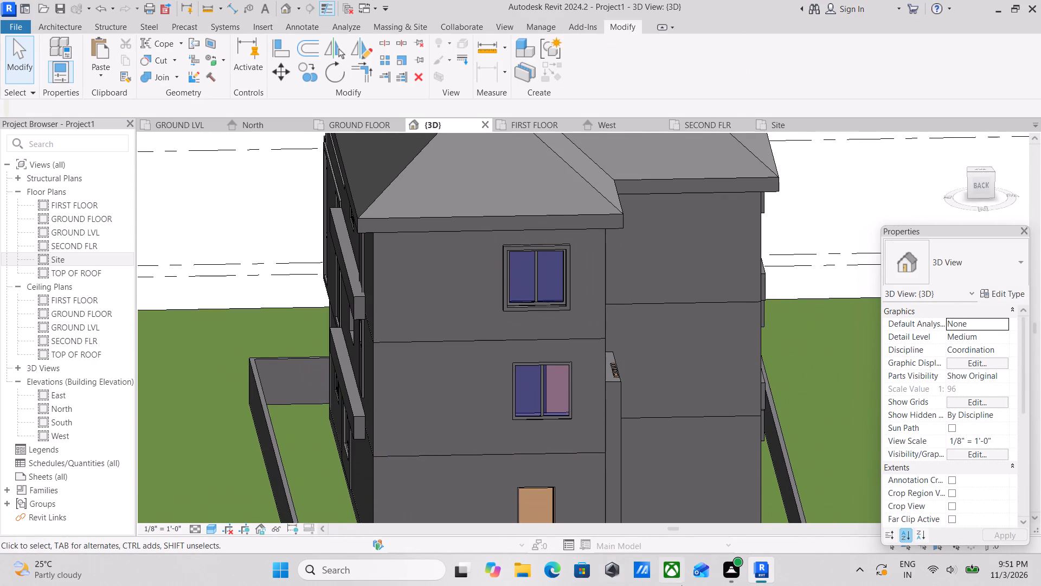
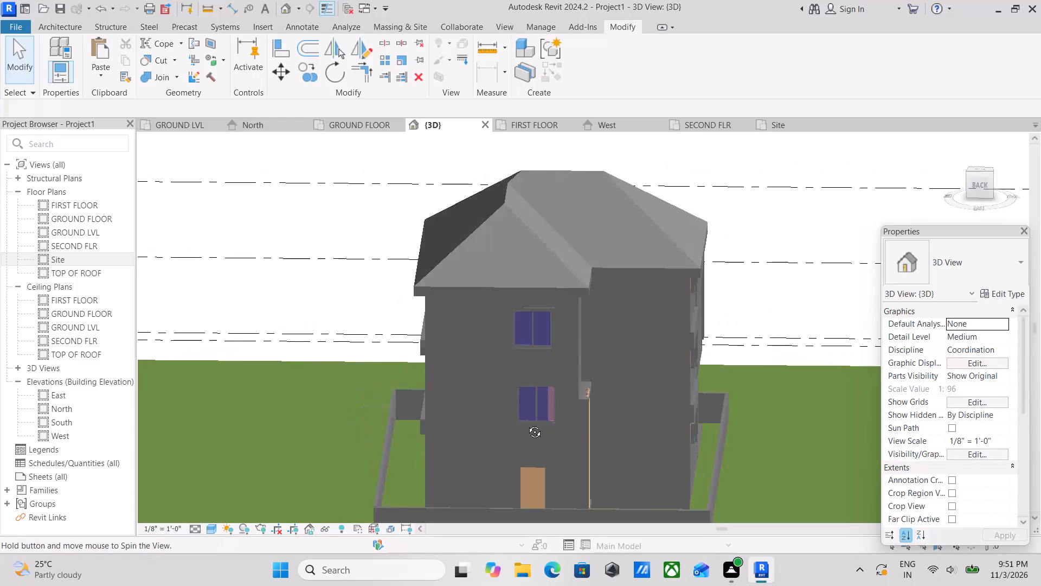
Copy the extruded frame from the upper back-wall window onto the window below, aligned at the midpoint of the opening's top edge.
scroll(496, 340, "up", 6)
left_click(537, 354)
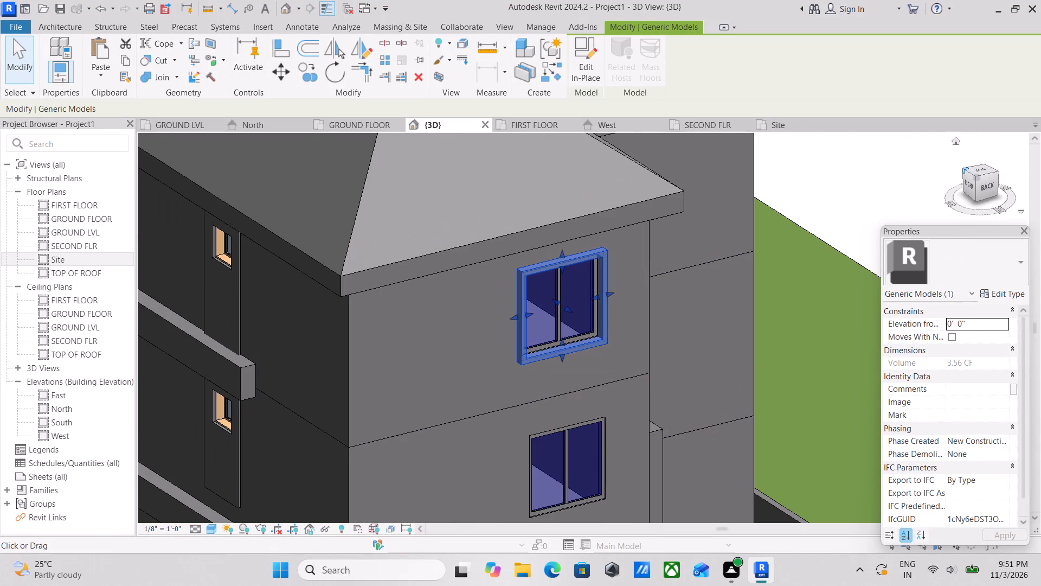
left_click(986, 186)
scroll(566, 272, "down", 2)
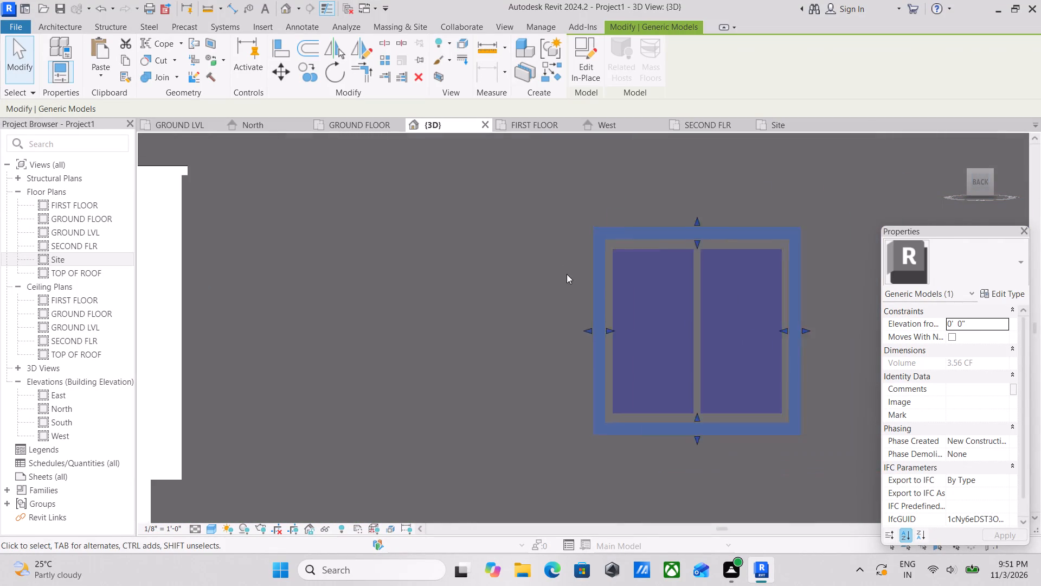
scroll(567, 274, "down", 1)
middle_click_drag(558, 271, 473, 295)
type("CO")
scroll(499, 274, "up", 3)
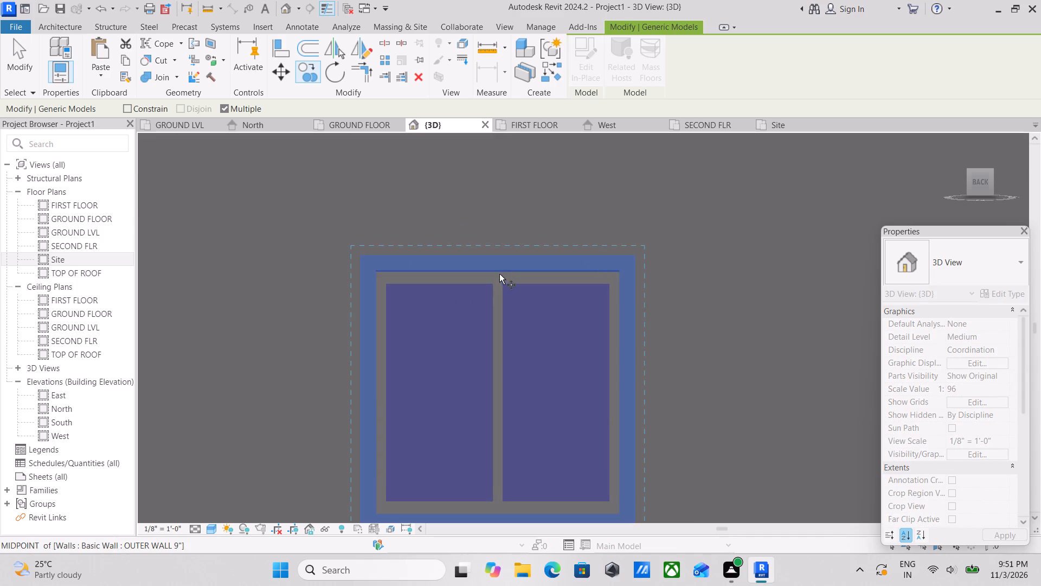
left_click(498, 267)
middle_click_drag(484, 344, 473, 207)
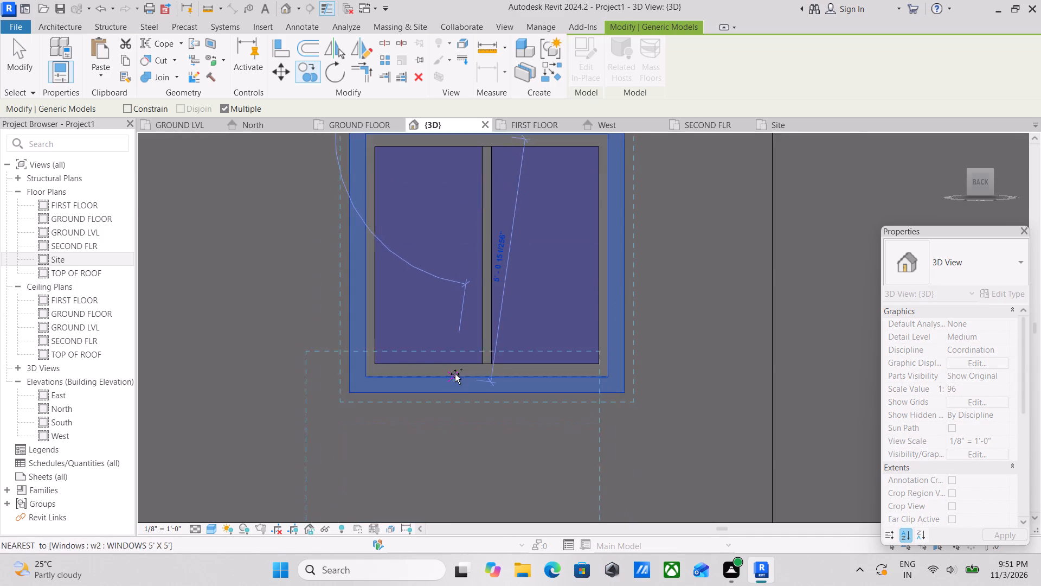
middle_click_drag(454, 374, 489, 194)
middle_click_drag(509, 297, 563, 203)
scroll(550, 362, "up", 2)
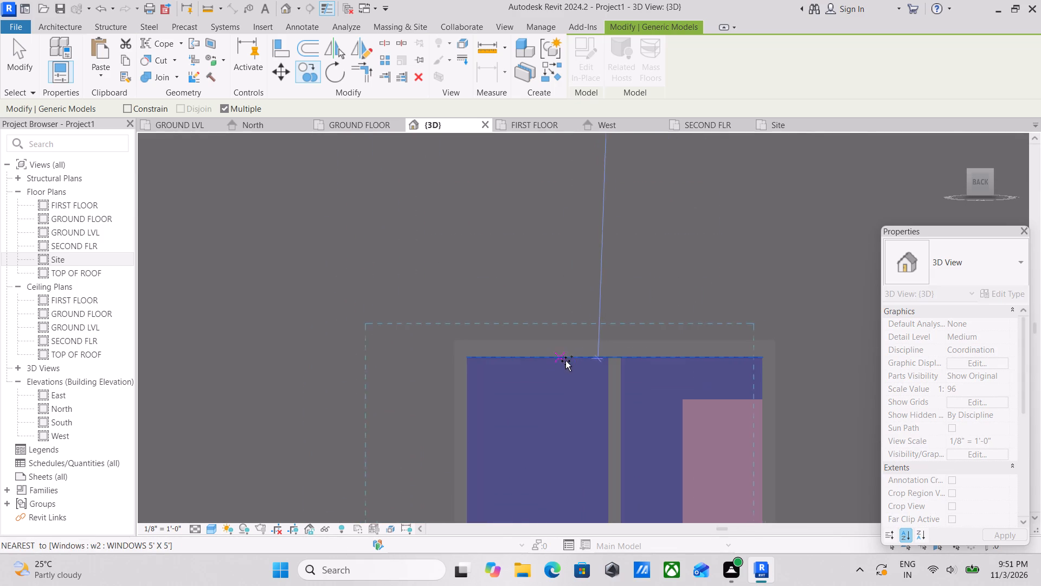
scroll(624, 343, "up", 3)
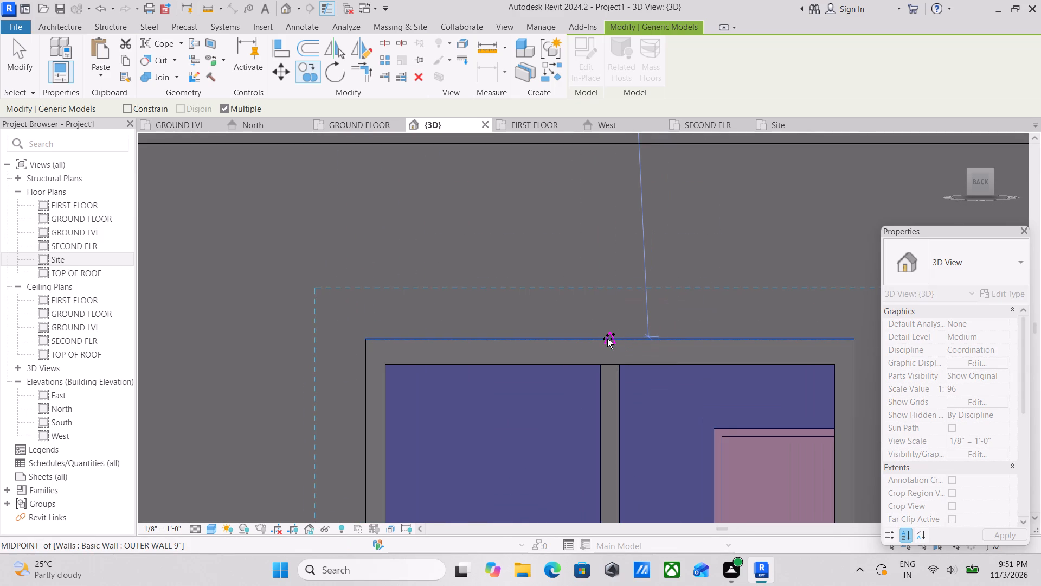
left_click(607, 338)
scroll(607, 337, "down", 13)
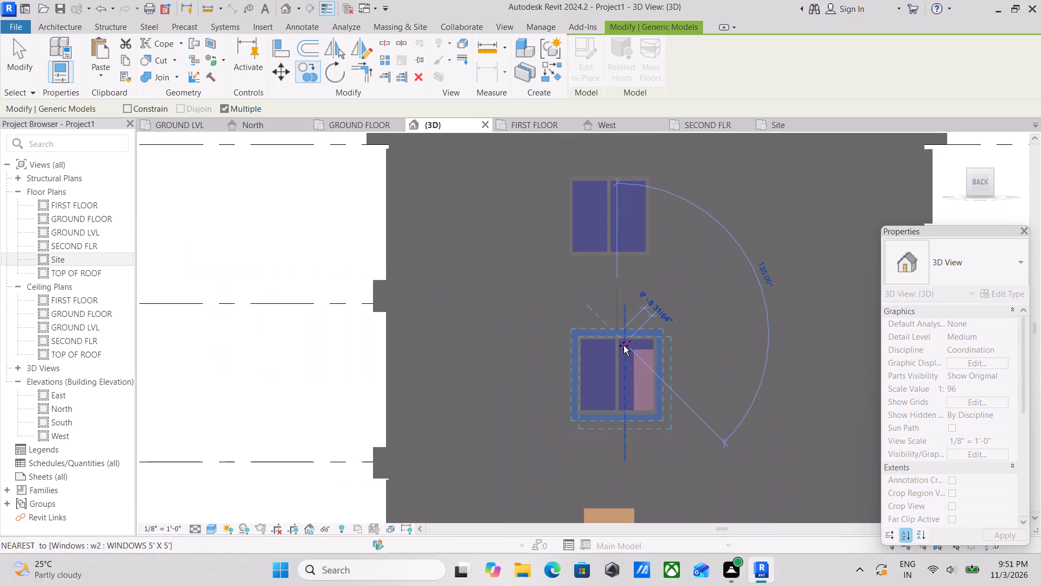
key("Escape")
scroll(622, 363, "down", 4)
key("Escape")
Examine the house exterior from the back wall around the side to the front facade and the compound wall opening.
scroll(616, 439, "down", 5)
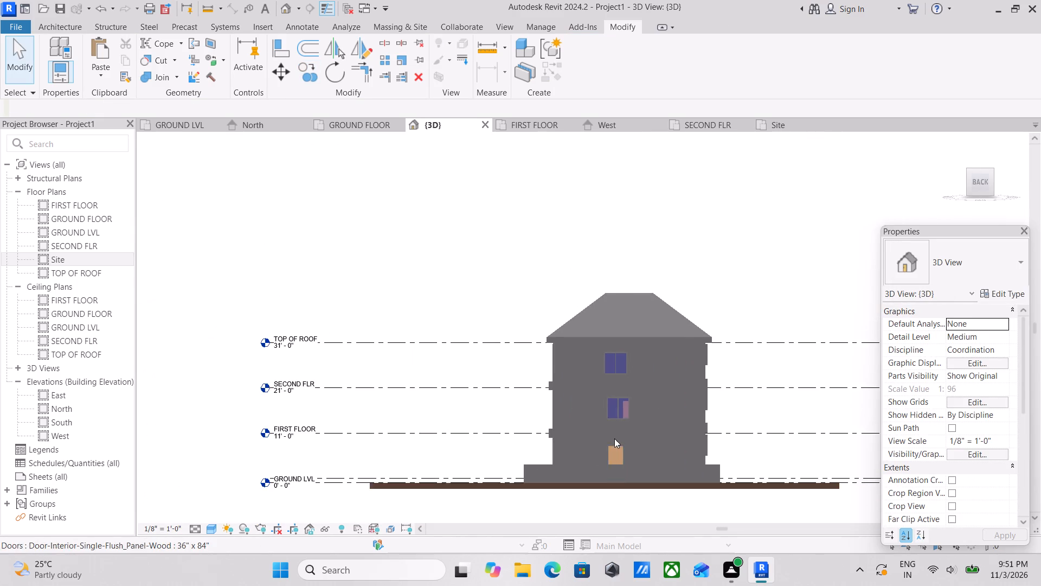
scroll(614, 439, "down", 2)
middle_click_drag(611, 442, 476, 502, "shift")
middle_click_drag(631, 438, 564, 476, "shift")
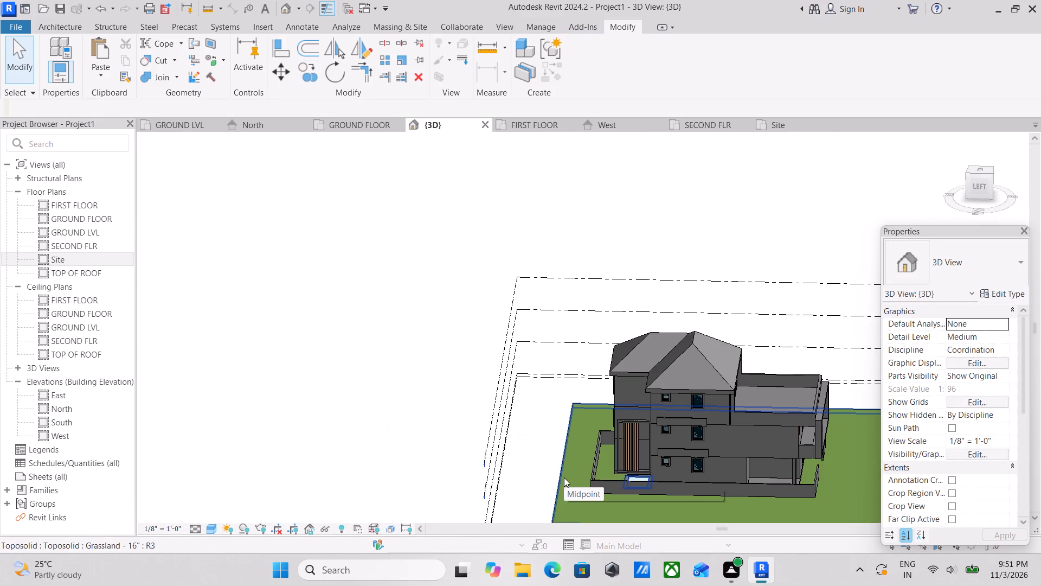
scroll(735, 394, "up", 3)
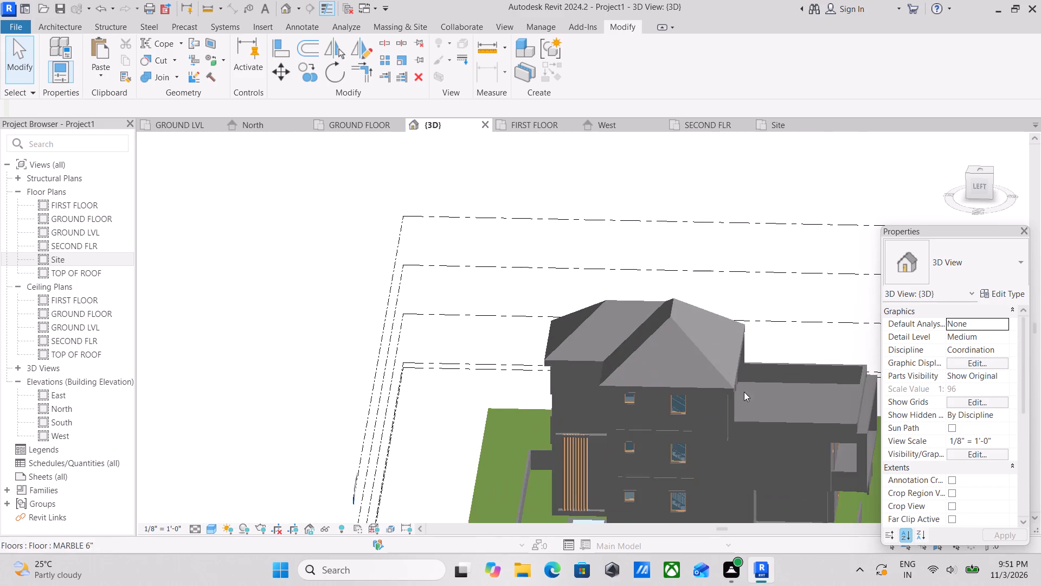
middle_click_drag(743, 391, 684, 374)
scroll(712, 379, "up", 3)
middle_click_drag(772, 394, 601, 392)
scroll(601, 392, "up", 3)
scroll(720, 388, "down", 1)
middle_click_drag(716, 386, 646, 360)
scroll(646, 360, "up", 1)
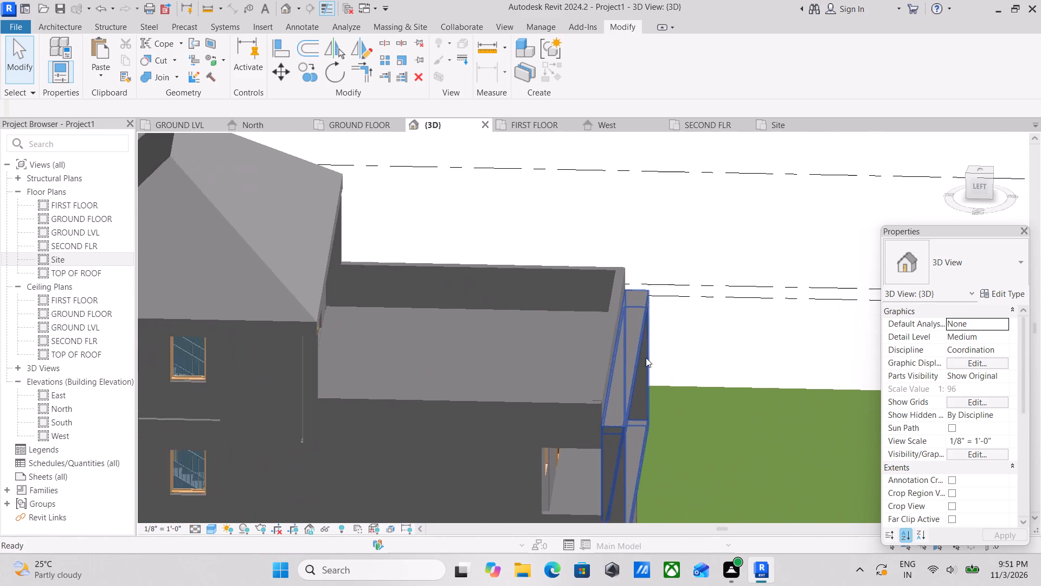
scroll(646, 358, "up", 1)
middle_click_drag(670, 435, 642, 367)
scroll(646, 356, "up", 1)
scroll(670, 394, "up", 2)
scroll(658, 432, "down", 2)
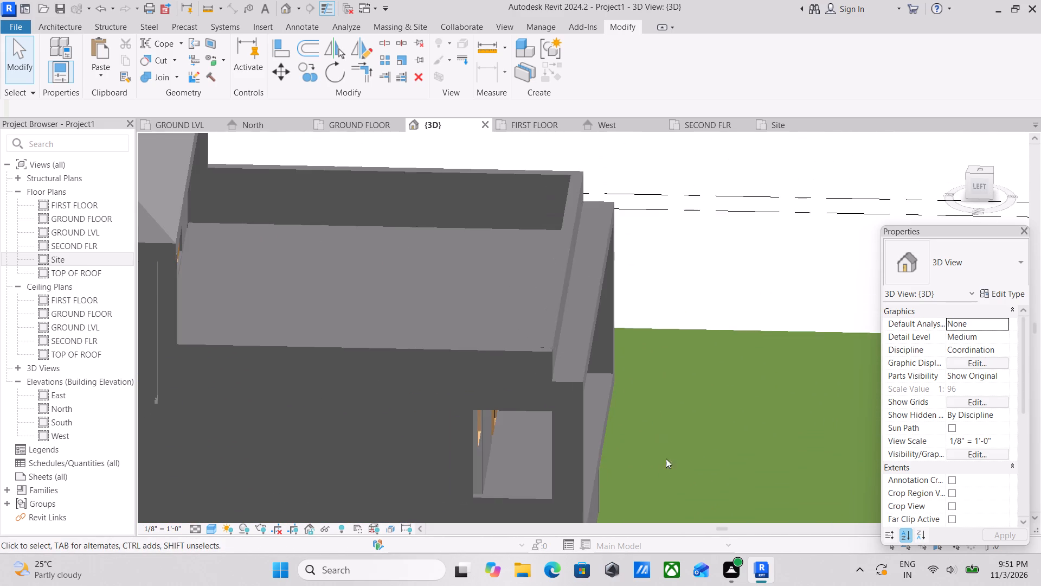
scroll(674, 423, "down", 4)
middle_click_drag(669, 423, 504, 409, "shift")
middle_click_drag(493, 409, 638, 180)
middle_click_drag(348, 376, 346, 364, "shift")
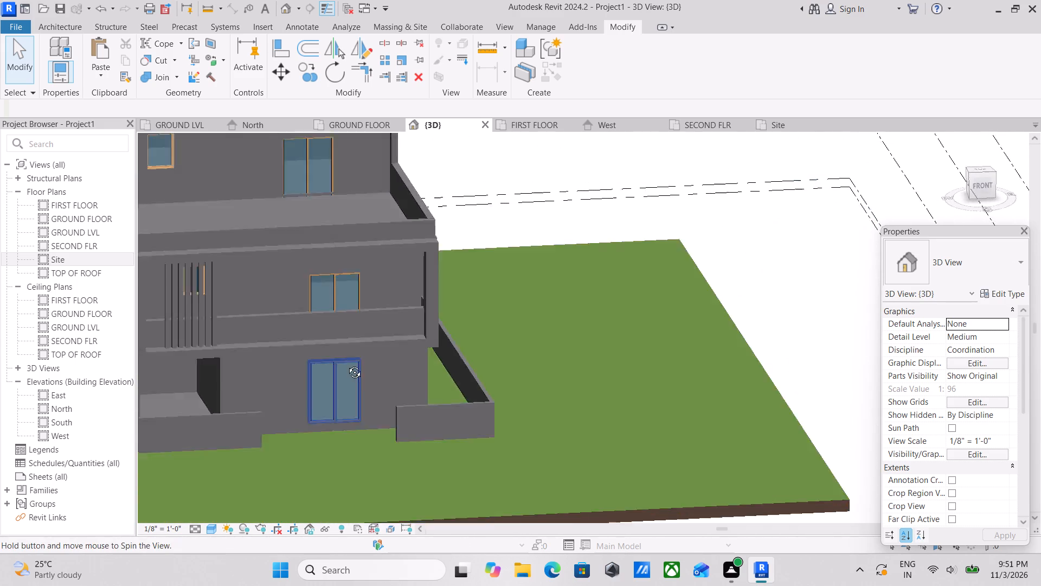
middle_click_drag(346, 364, 291, 326, "shift")
scroll(297, 351, "down", 1)
middle_click_drag(297, 351, 570, 337)
middle_click_drag(511, 341, 597, 393, "shift")
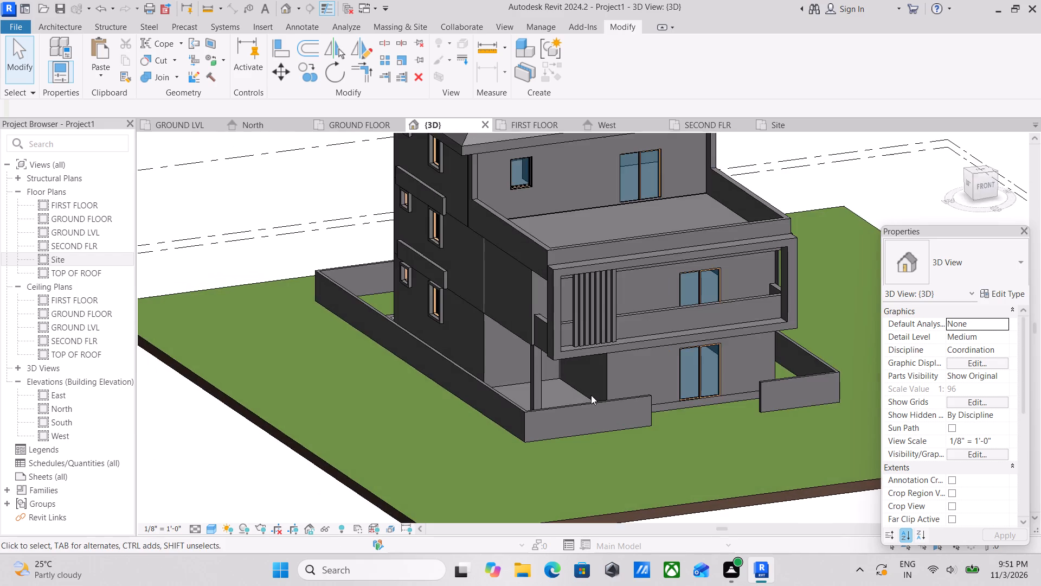
middle_click_drag(591, 395, 555, 407, "shift")
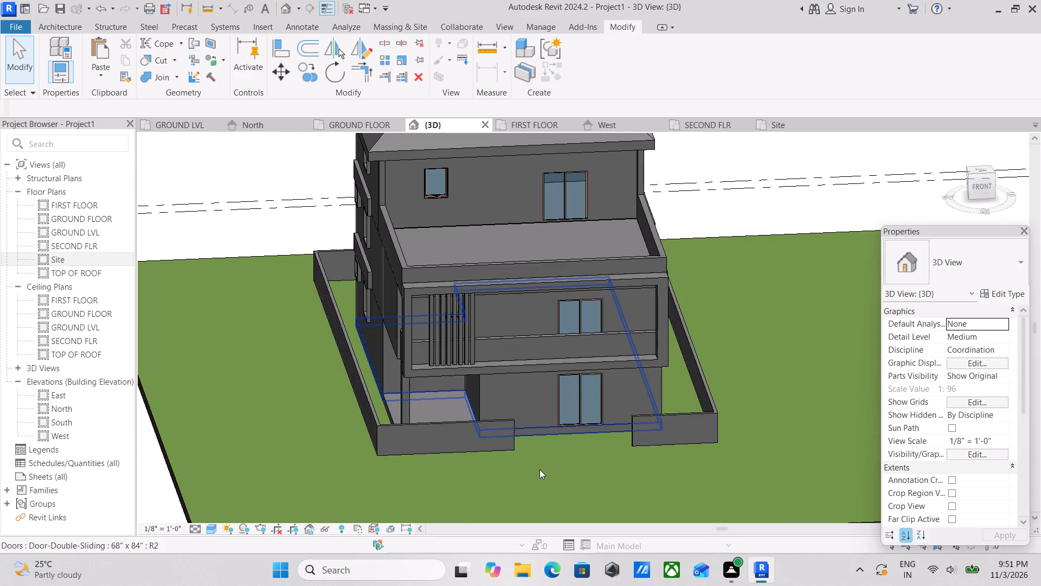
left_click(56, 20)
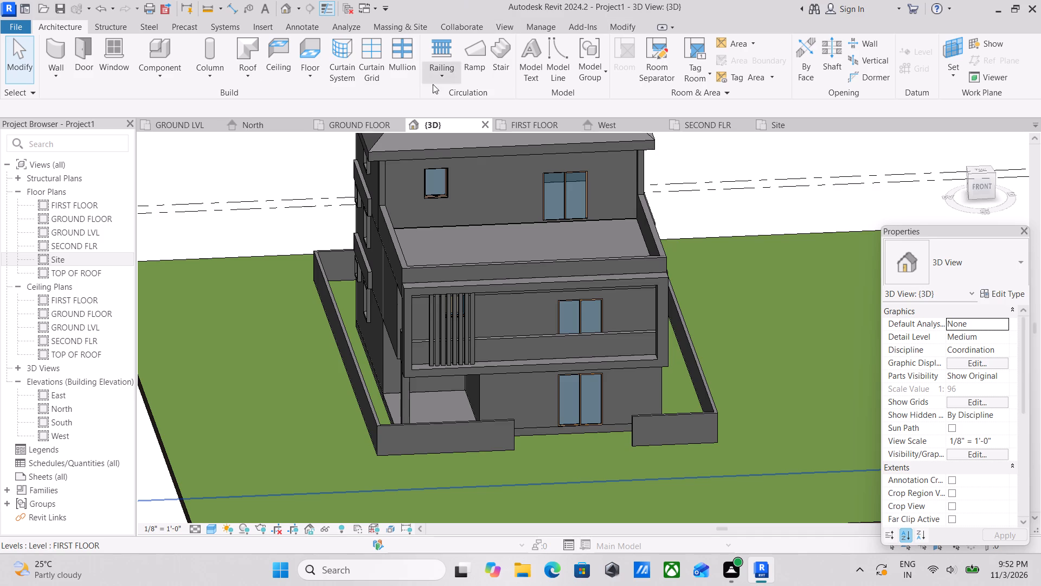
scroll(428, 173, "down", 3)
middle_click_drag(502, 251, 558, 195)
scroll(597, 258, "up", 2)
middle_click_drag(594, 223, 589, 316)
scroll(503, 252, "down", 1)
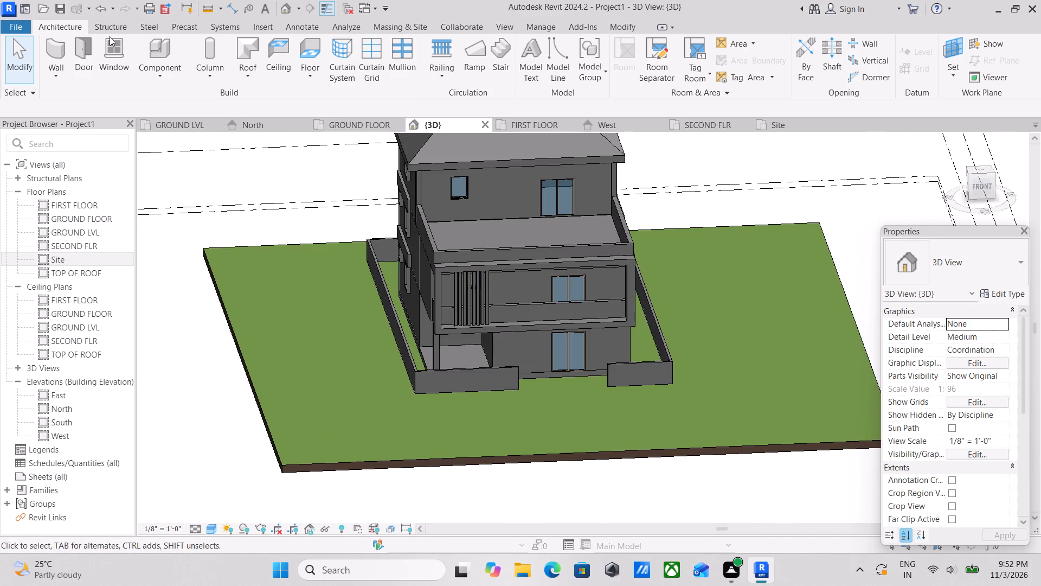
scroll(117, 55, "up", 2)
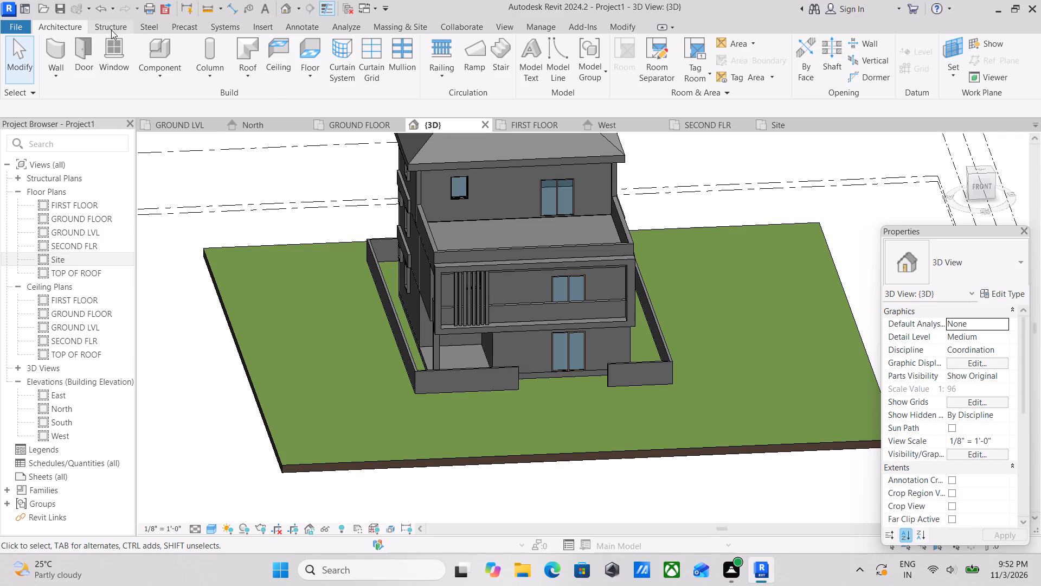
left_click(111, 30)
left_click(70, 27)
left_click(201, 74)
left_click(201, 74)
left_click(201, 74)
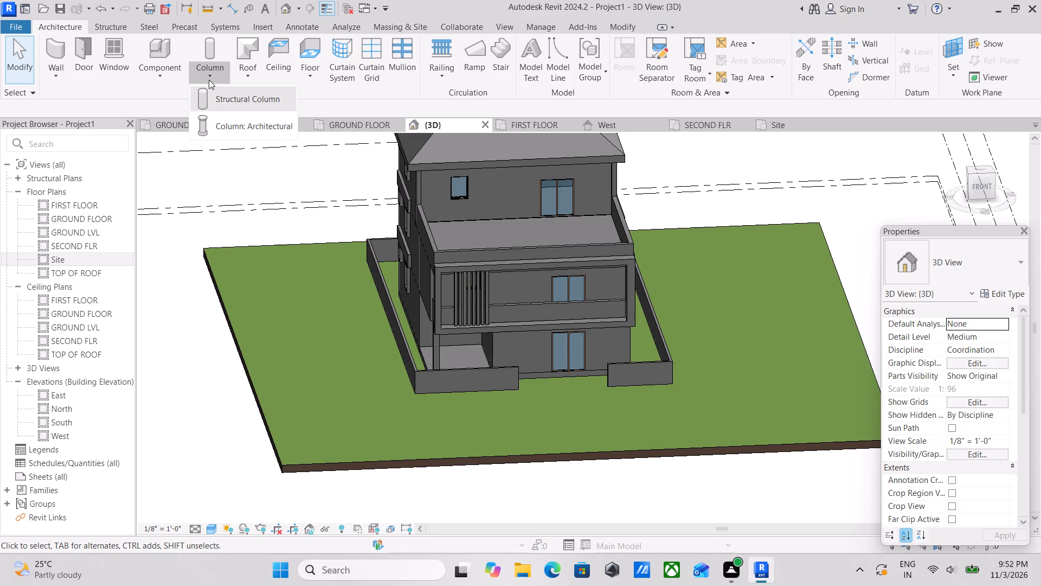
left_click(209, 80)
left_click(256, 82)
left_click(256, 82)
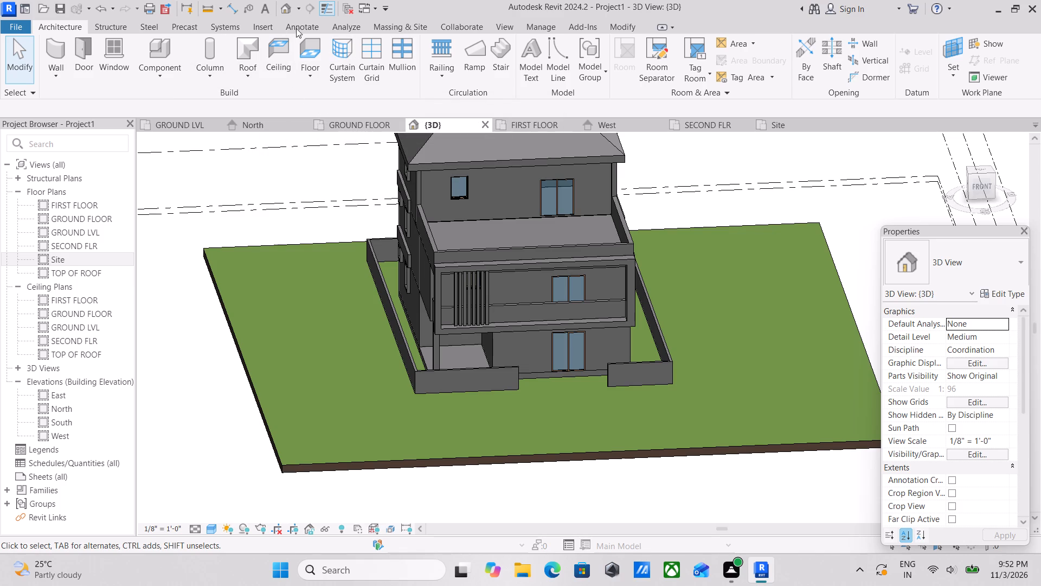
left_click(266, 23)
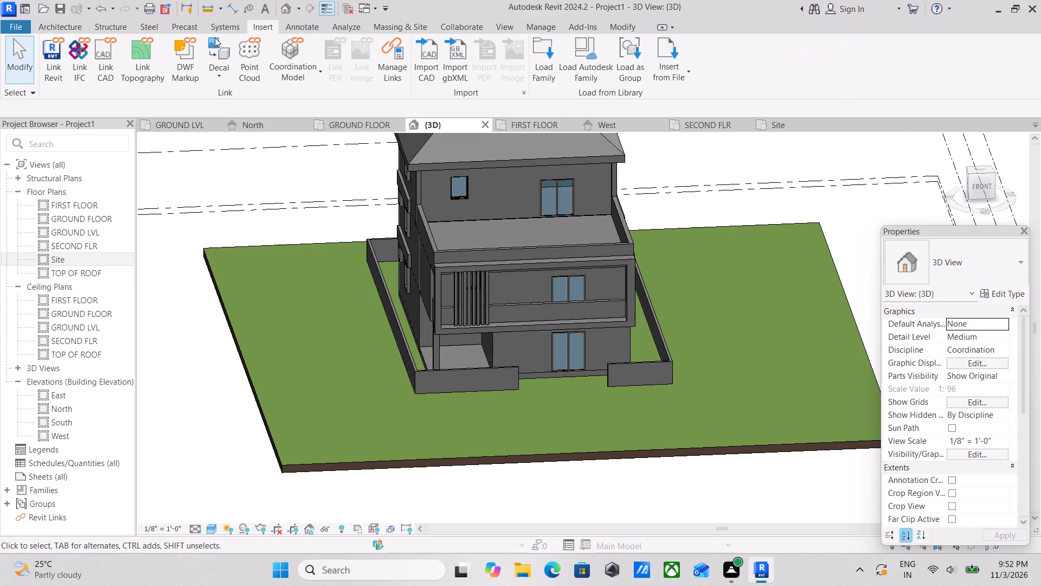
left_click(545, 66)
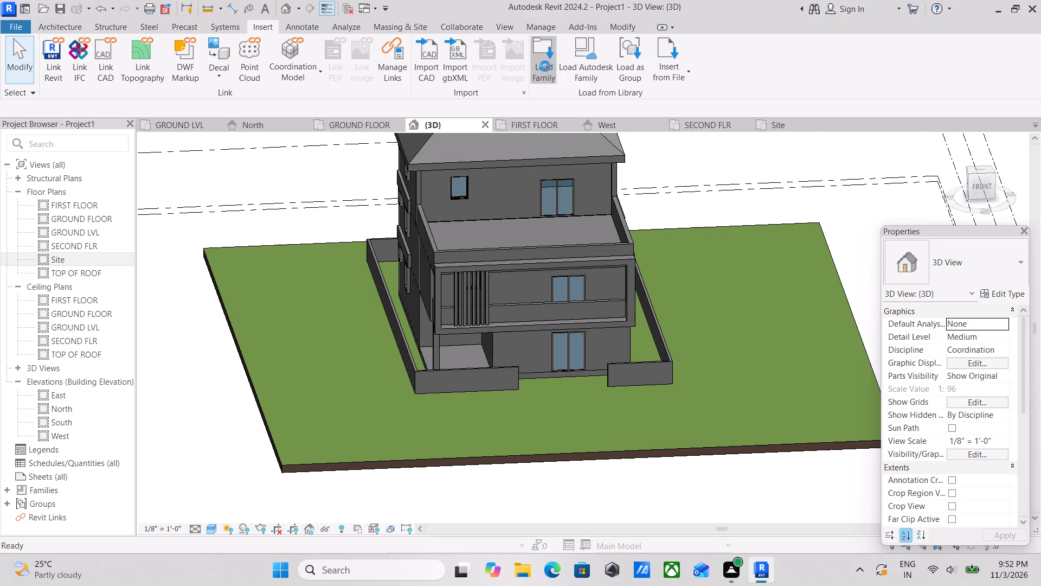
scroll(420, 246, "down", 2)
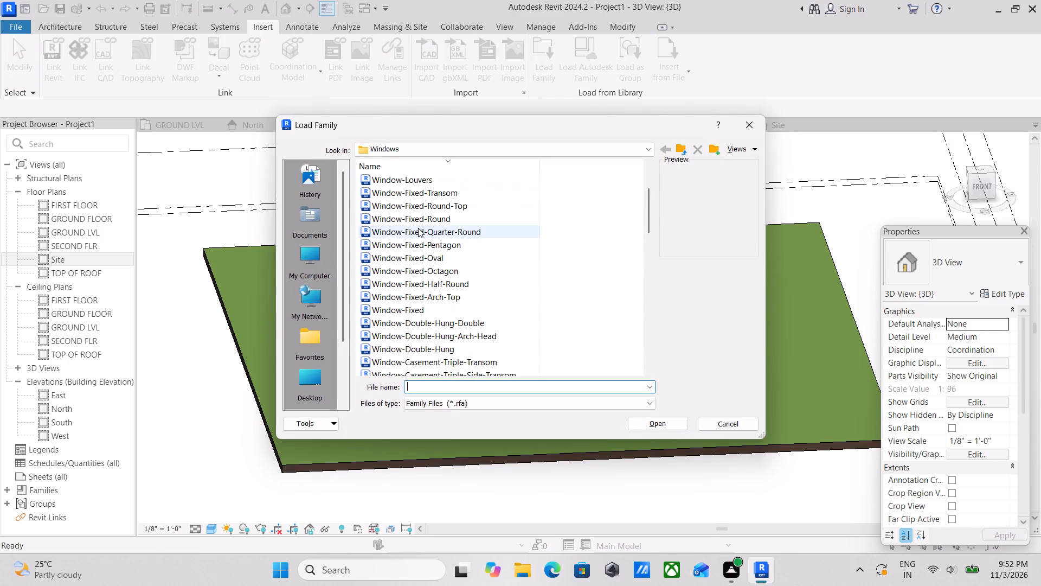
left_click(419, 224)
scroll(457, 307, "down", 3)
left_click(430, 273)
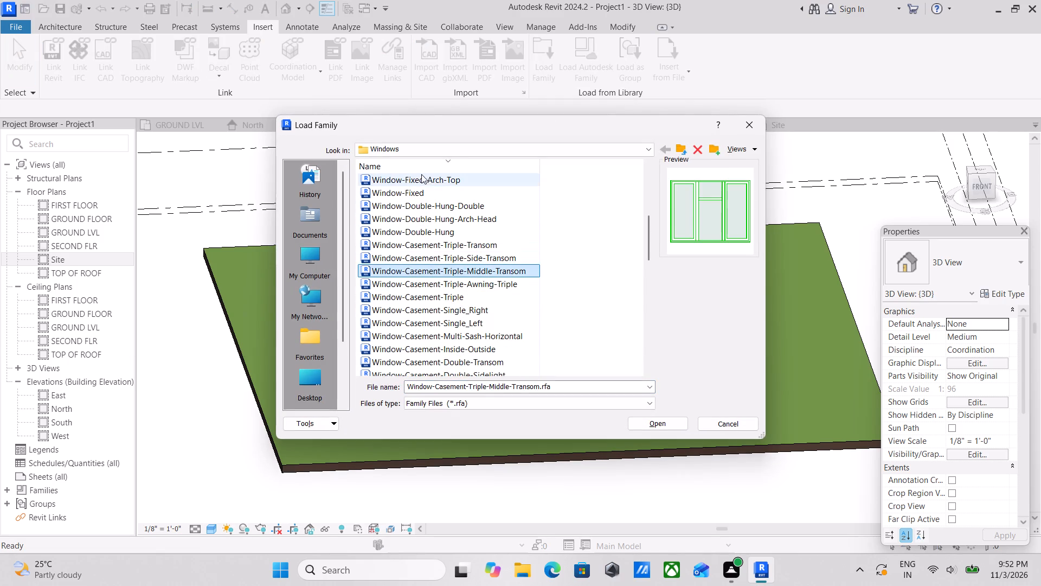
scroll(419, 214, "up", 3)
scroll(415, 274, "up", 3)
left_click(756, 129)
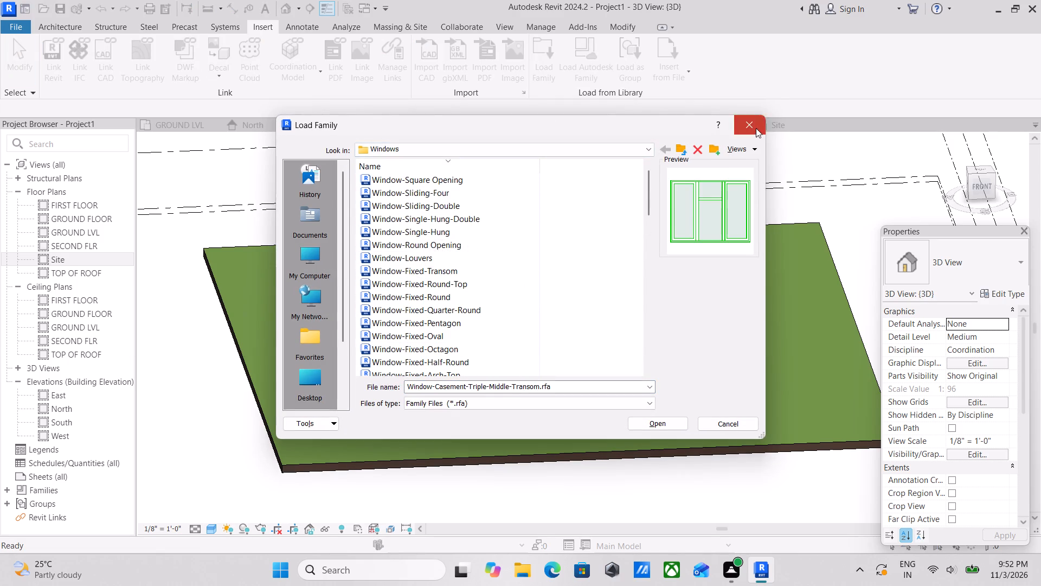
Start loading a family and open the Gate folder inside the nested SHUBHAM CITY folders in Documents.
left_click(543, 42)
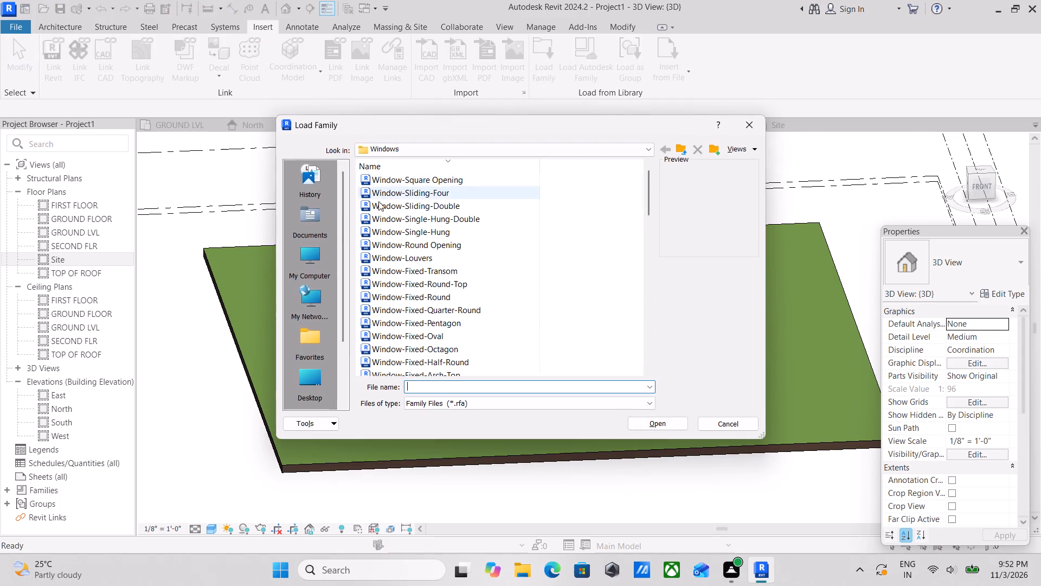
scroll(348, 225, "up", 3)
left_click(323, 221)
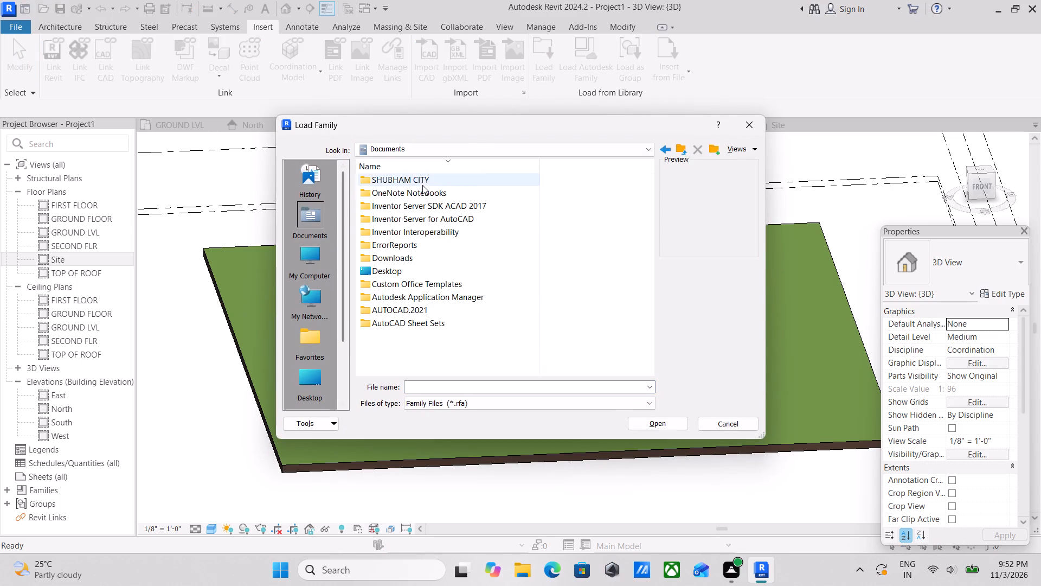
double_click(422, 182)
double_click(405, 182)
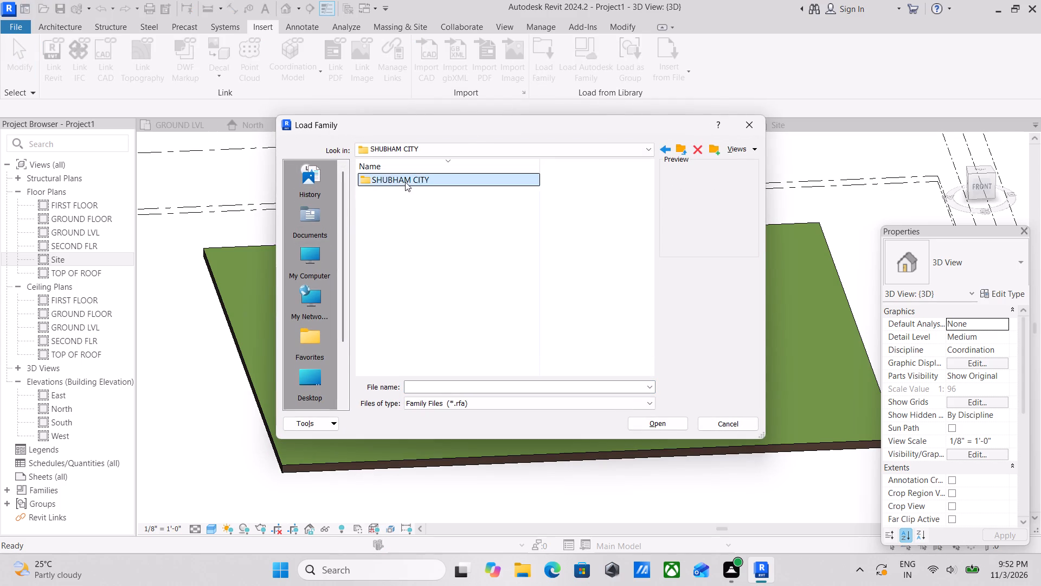
scroll(431, 273, "down", 11)
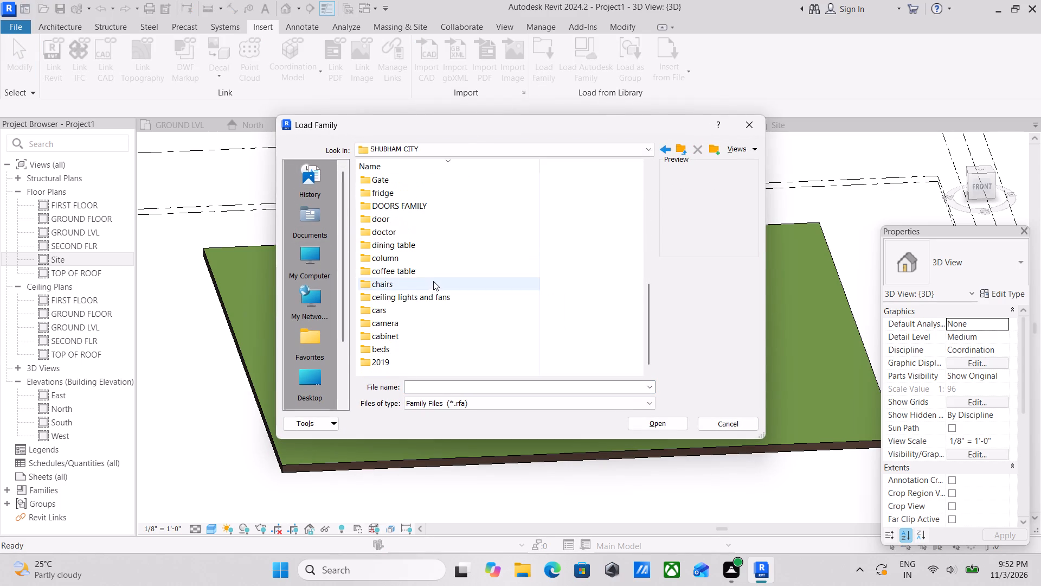
scroll(437, 271, "down", 2)
scroll(386, 297, "up", 1)
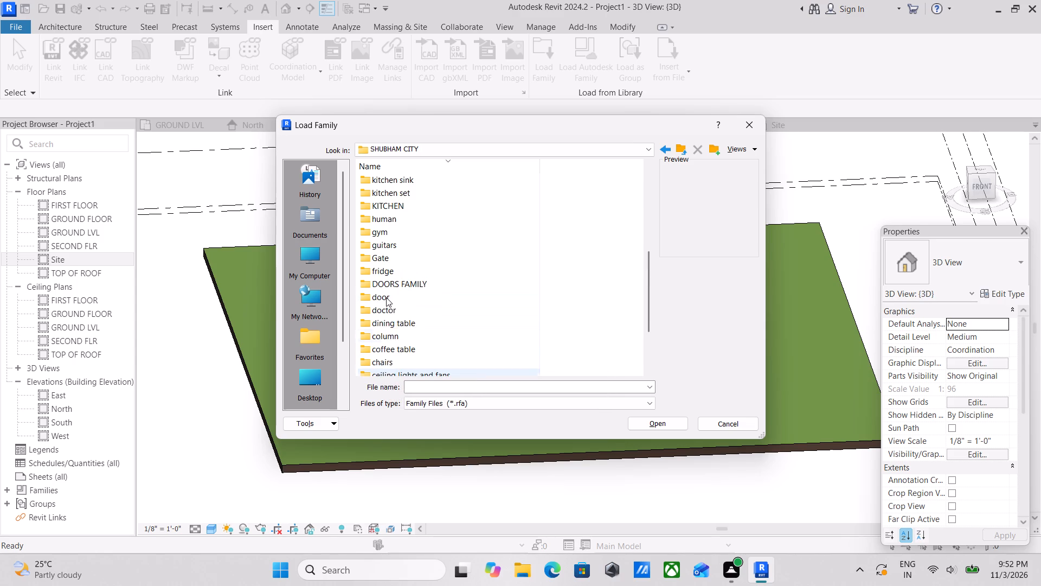
scroll(386, 297, "up", 1)
double_click(386, 262)
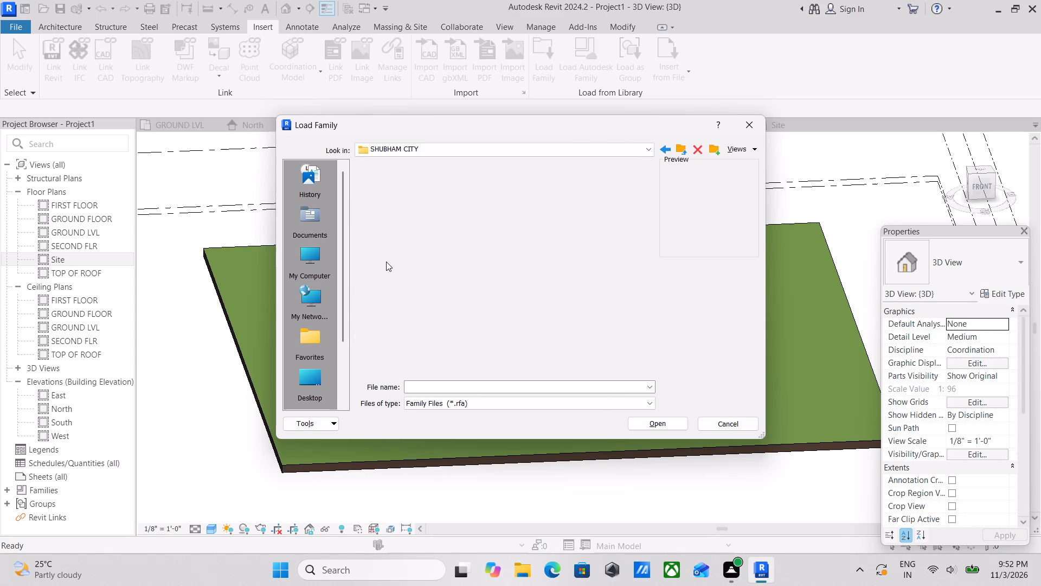
Compare the previews of the gate families in the Gate folder and load Gate_davinder_11707.0001 into the project.
left_click(397, 224)
scroll(419, 305, "down", 3)
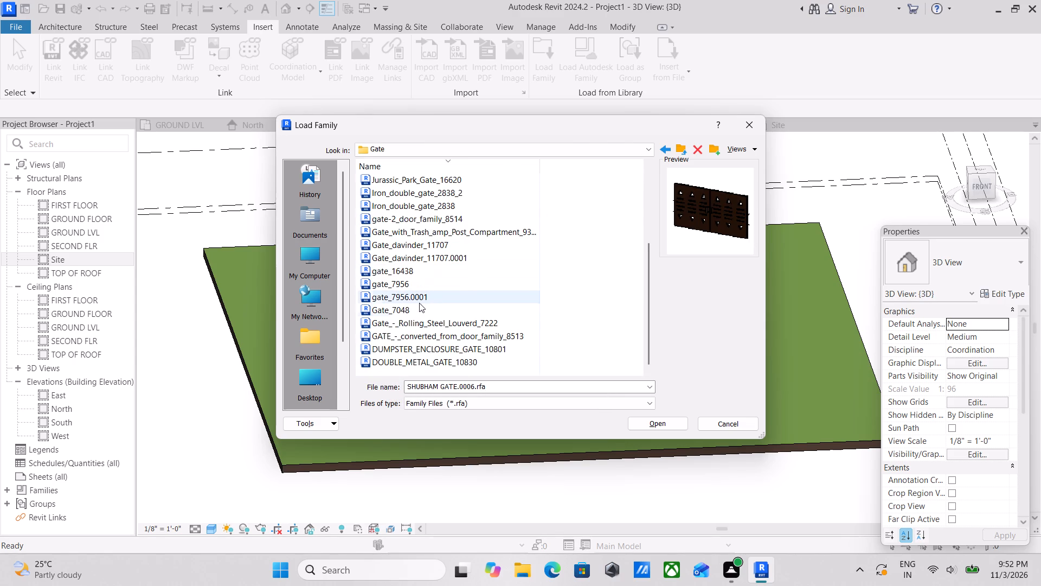
scroll(420, 303, "down", 2)
left_click(419, 301)
scroll(422, 308, "down", 3)
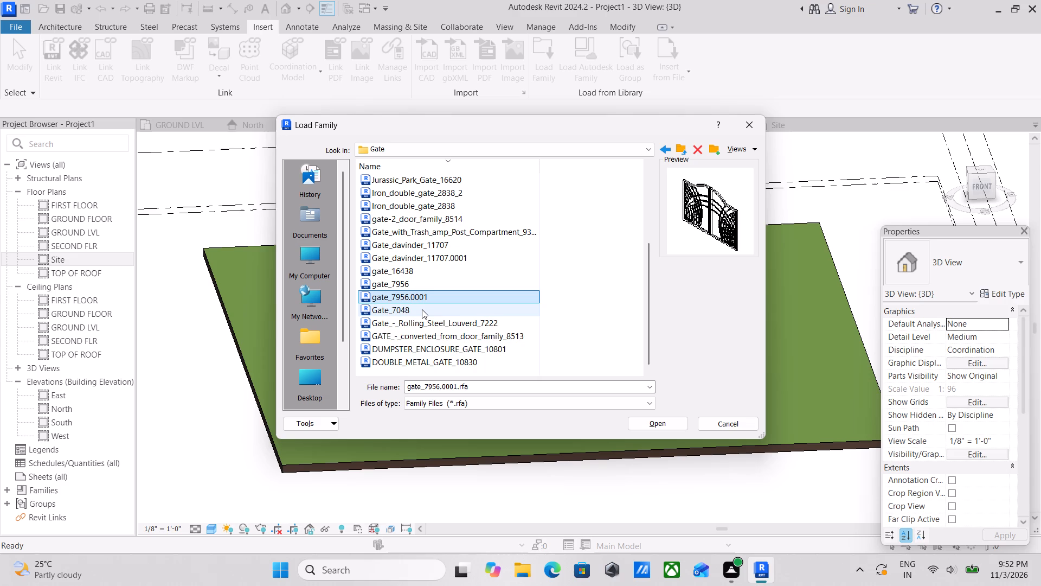
left_click(409, 311)
scroll(400, 327, "down", 1)
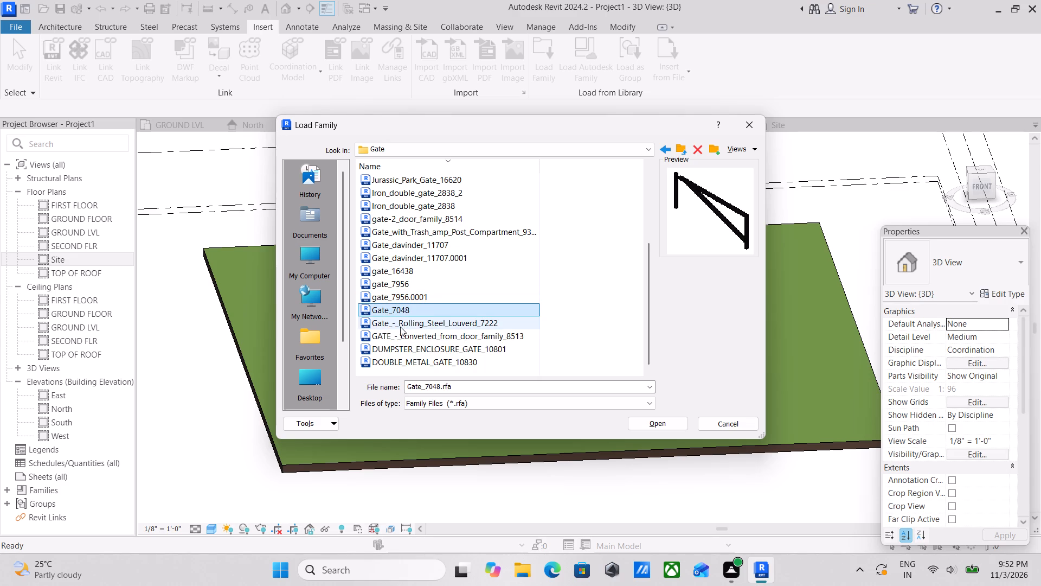
left_click(403, 323)
scroll(419, 355, "down", 2)
left_click(413, 337)
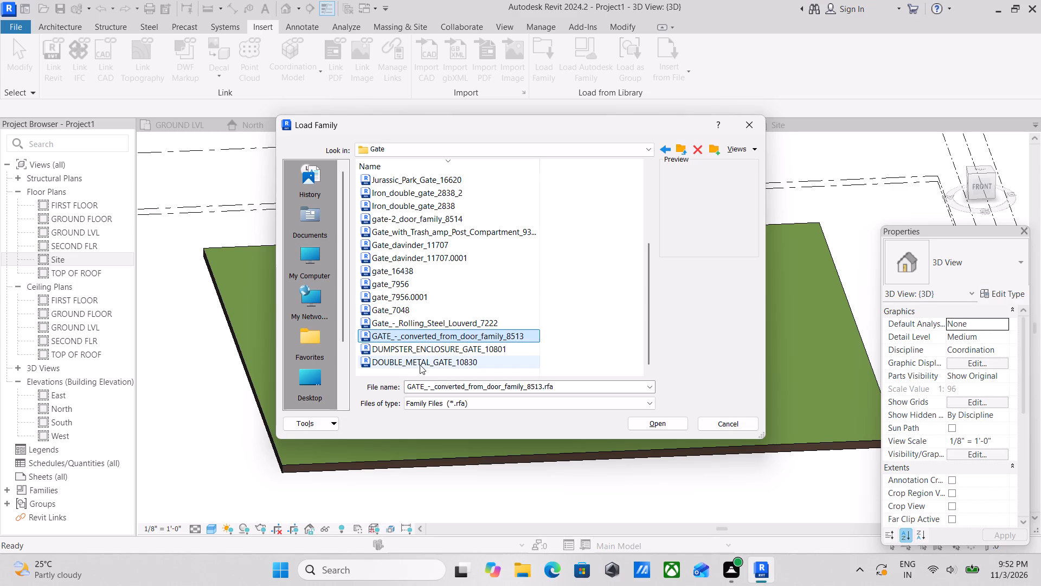
left_click(416, 359)
left_click(413, 342)
left_click(413, 351)
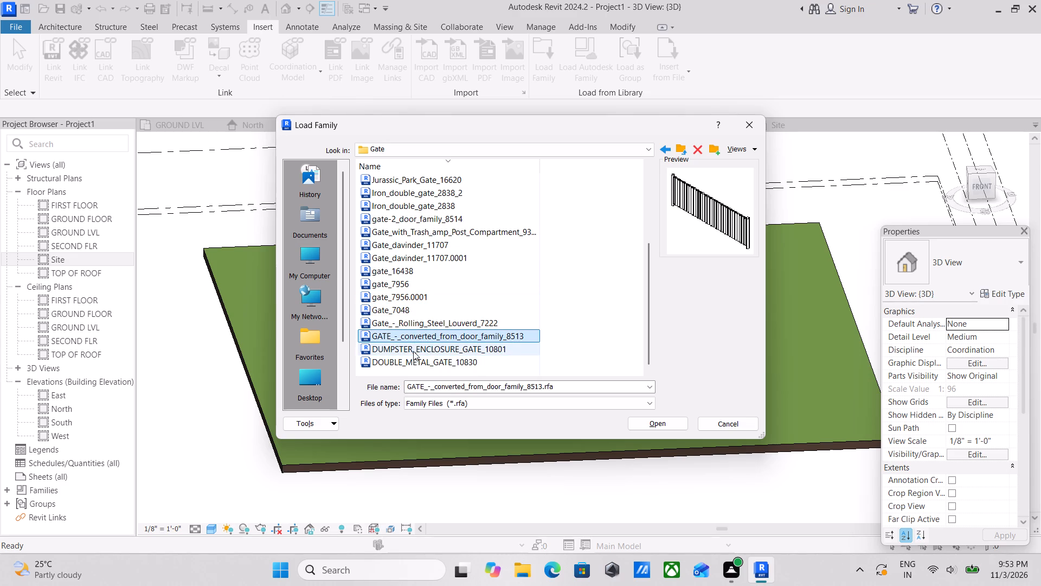
scroll(416, 368, "down", 2)
left_click(419, 359)
left_click(420, 286)
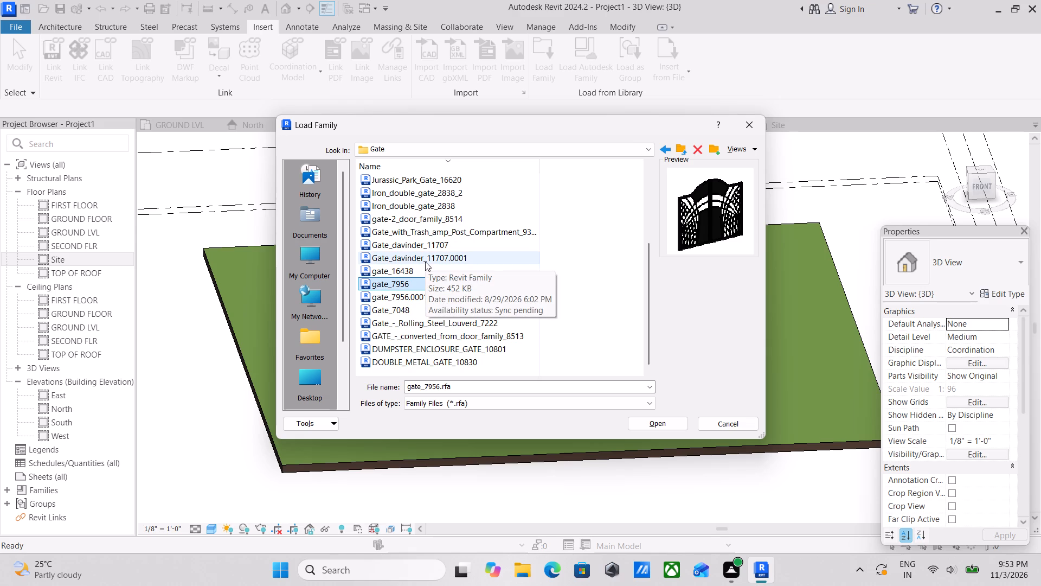
left_click(425, 262)
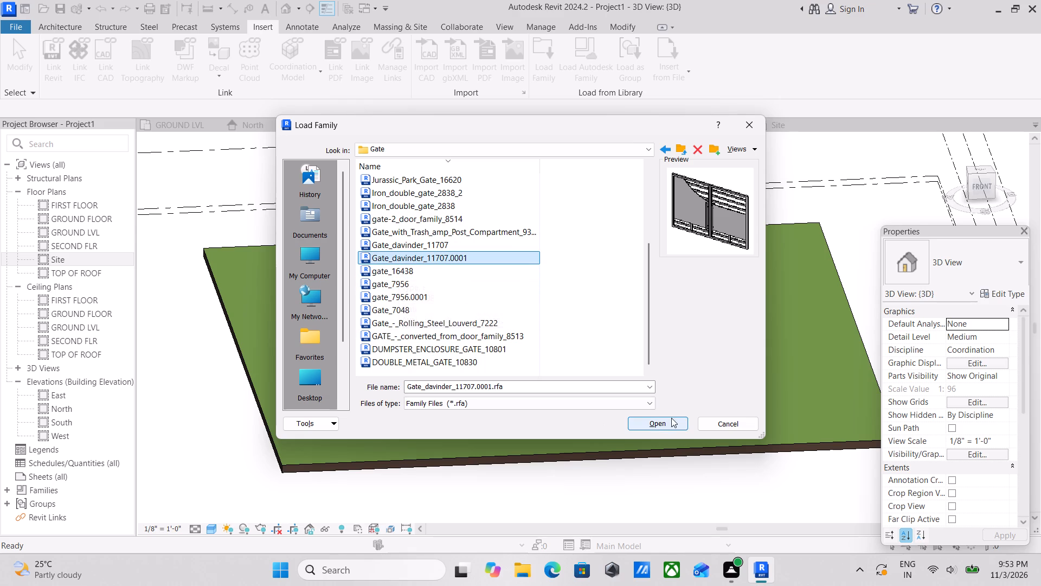
left_click(664, 425)
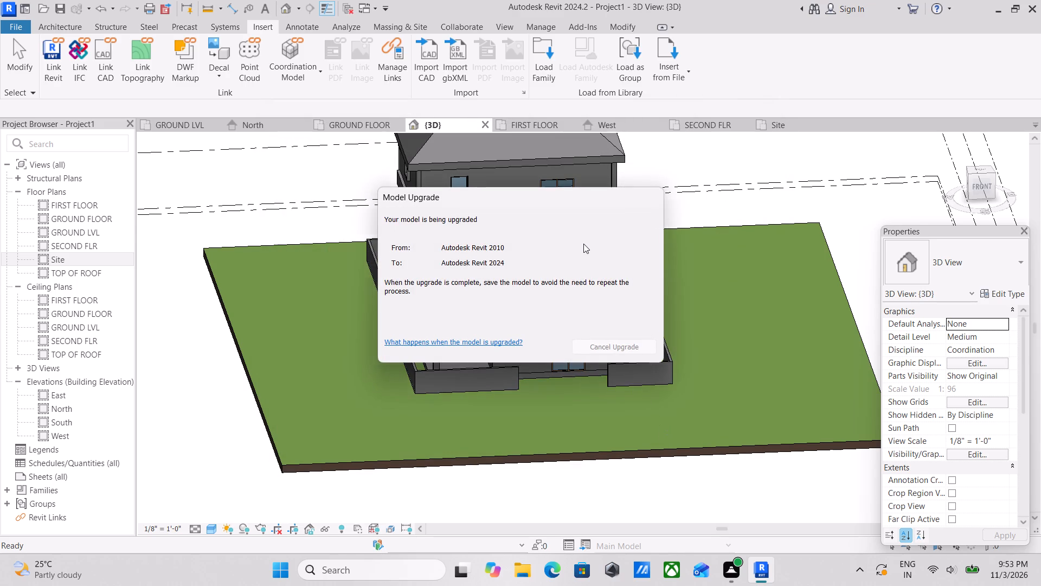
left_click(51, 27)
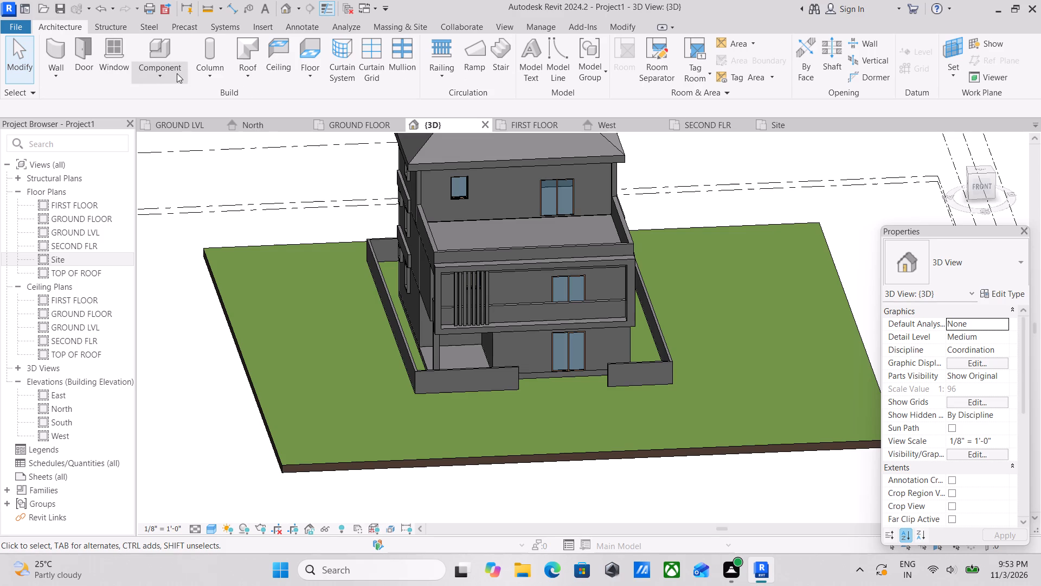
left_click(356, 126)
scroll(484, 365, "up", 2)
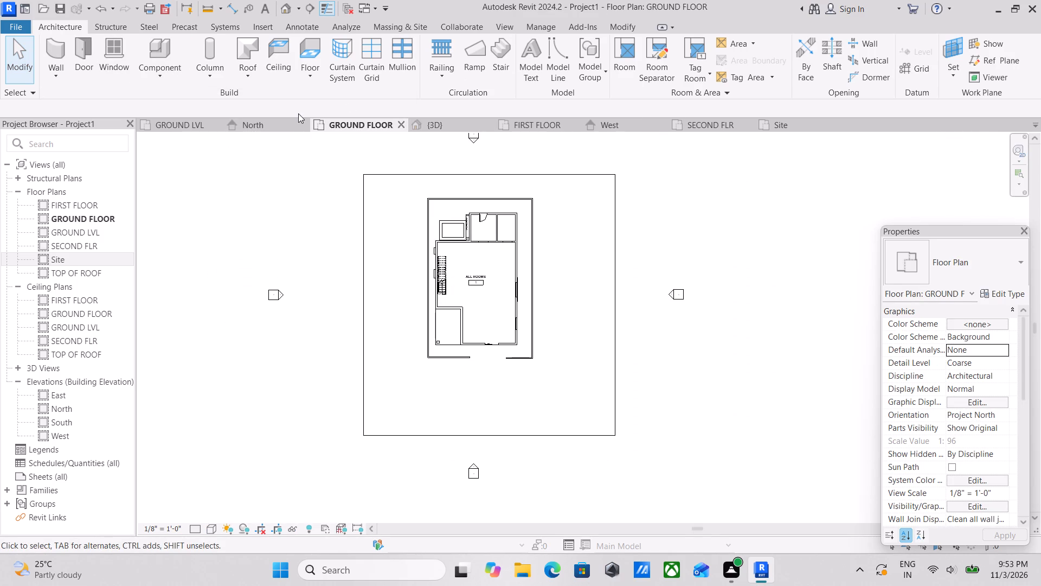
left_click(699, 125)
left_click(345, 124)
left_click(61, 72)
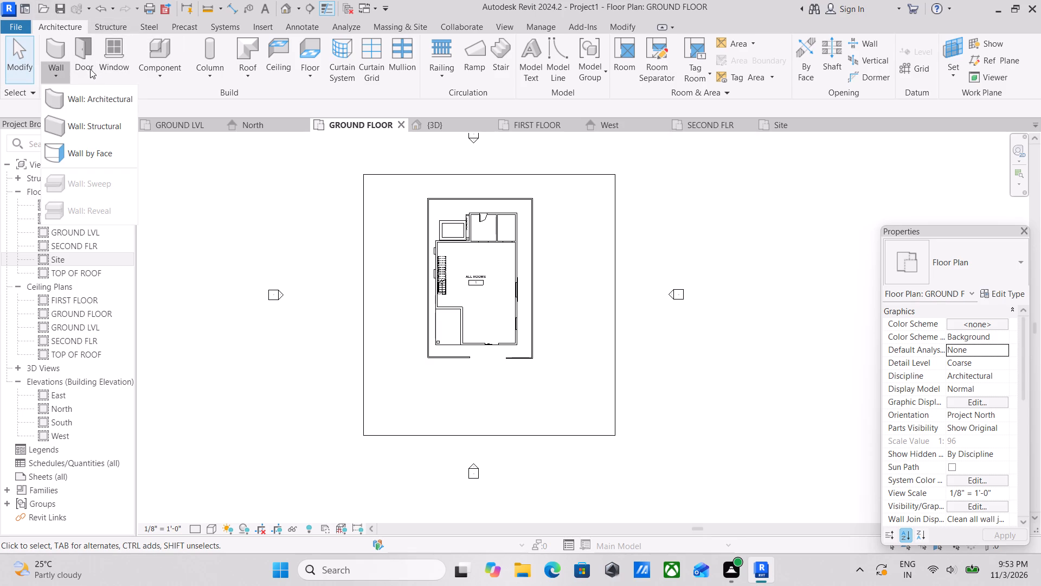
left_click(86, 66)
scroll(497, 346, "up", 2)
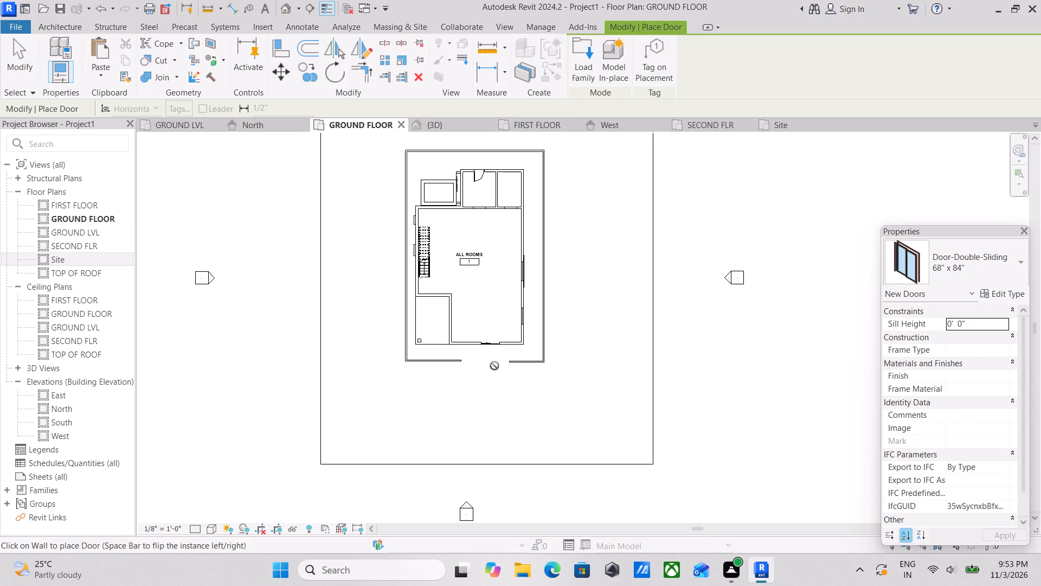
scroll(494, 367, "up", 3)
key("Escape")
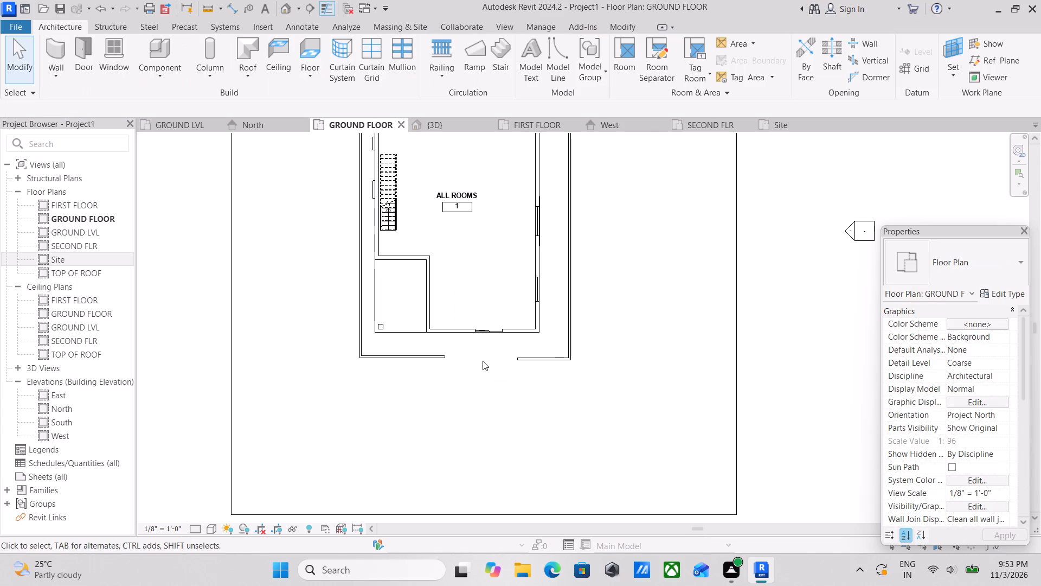
Examine the ground, first and second floor plans, the 3D view and the Site plan.
scroll(483, 348, "down", 2)
middle_click_drag(483, 348, 527, 378)
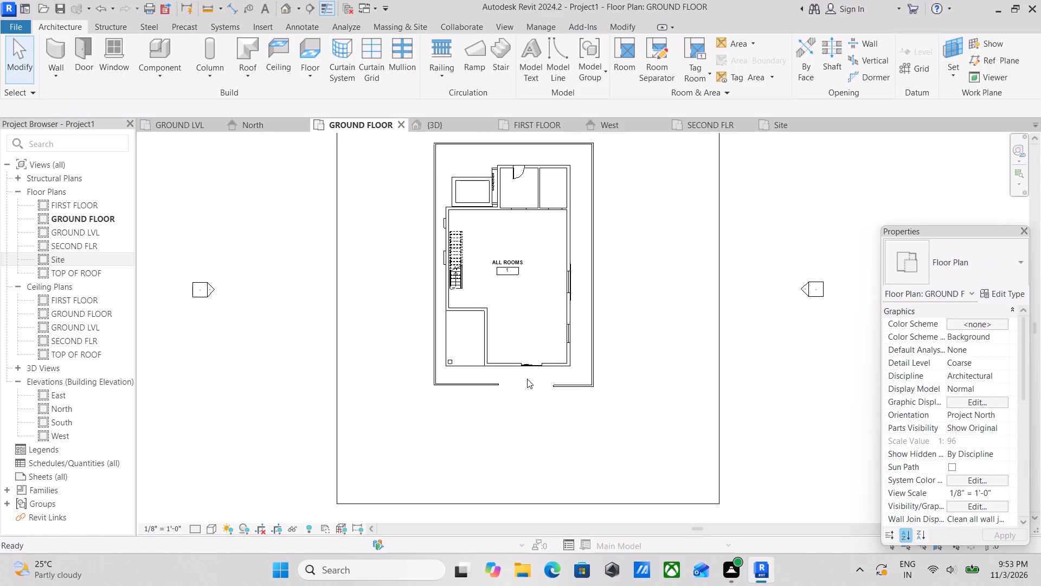
scroll(365, 132, "down", 3)
middle_click_drag(348, 120, 404, 153)
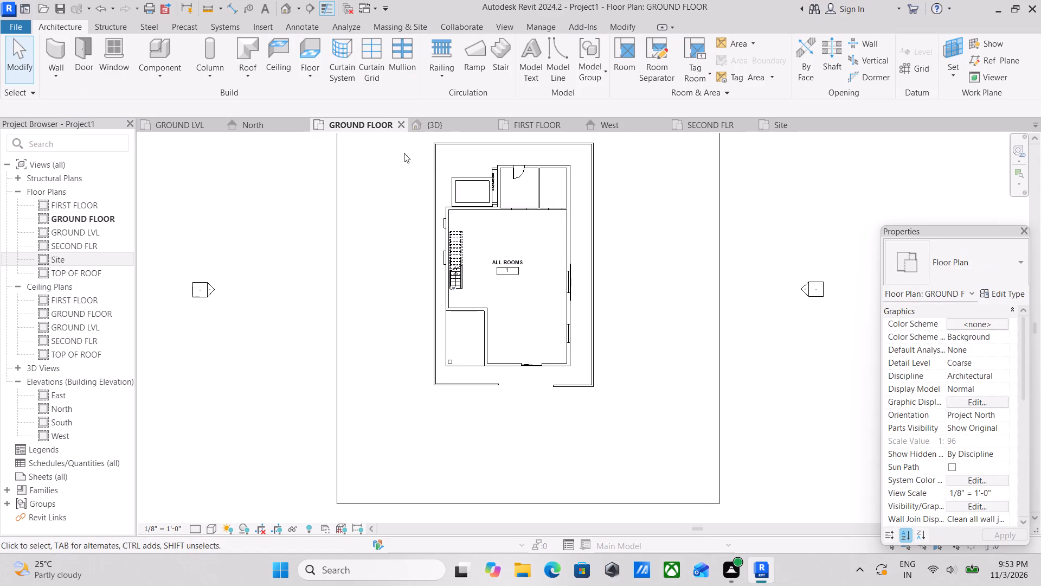
middle_click_drag(404, 153, 535, 273)
scroll(529, 298, "down", 8)
middle_click_drag(531, 307, 553, 345)
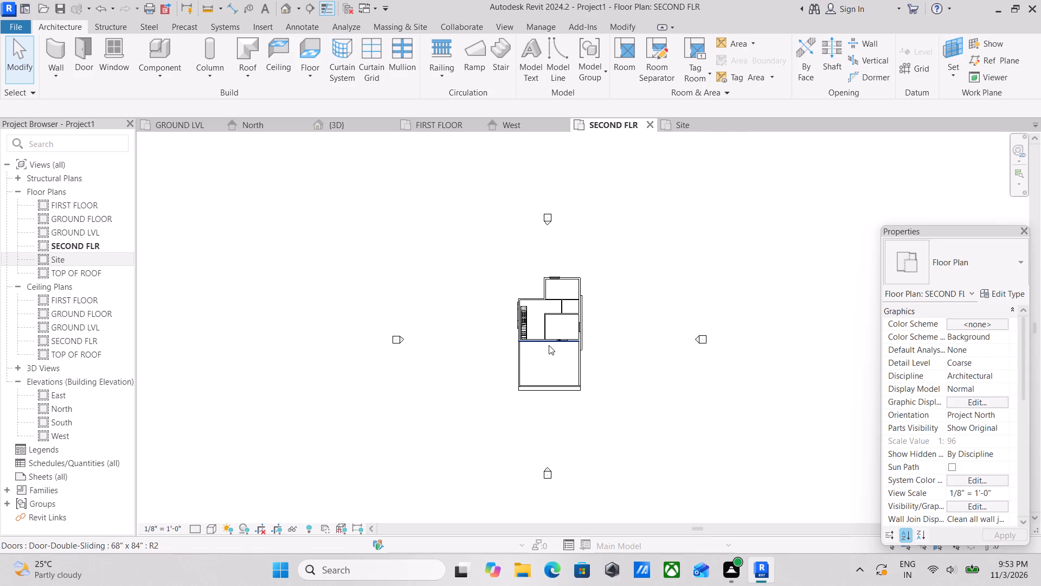
scroll(549, 345, "up", 4)
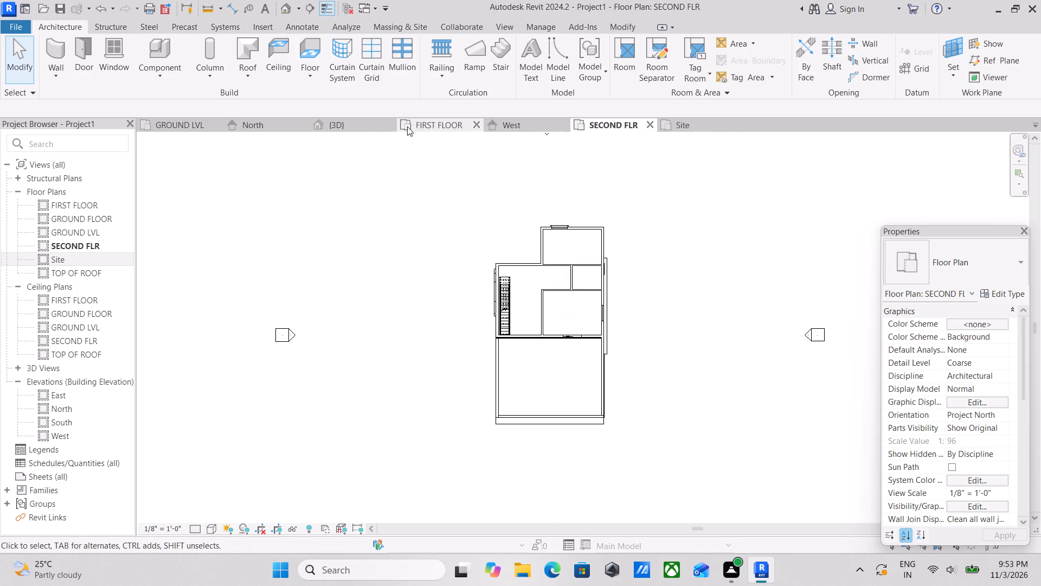
left_click(365, 129)
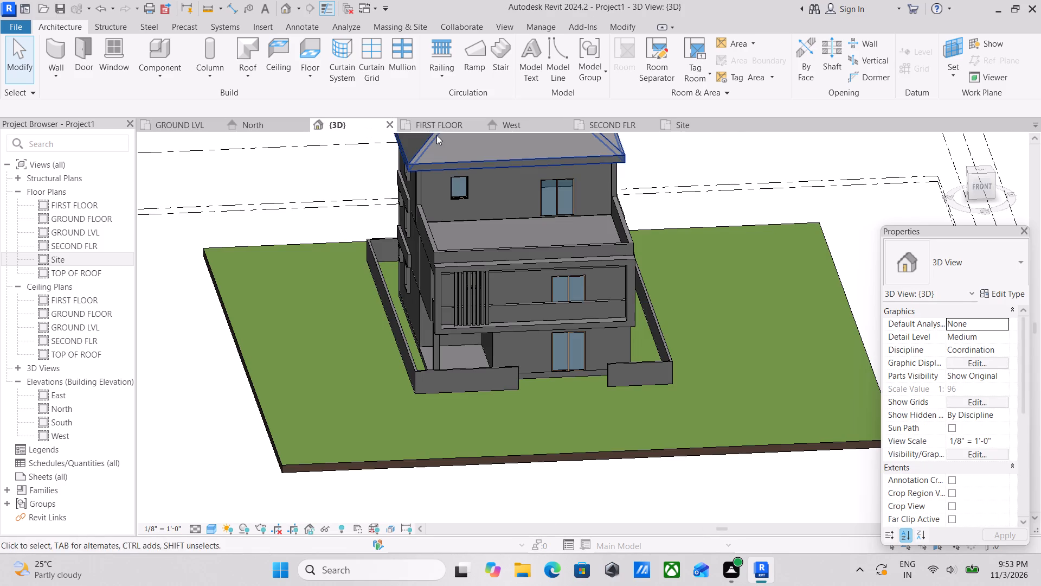
left_click(440, 127)
scroll(523, 314, "down", 2)
middle_click_drag(538, 342, 495, 300)
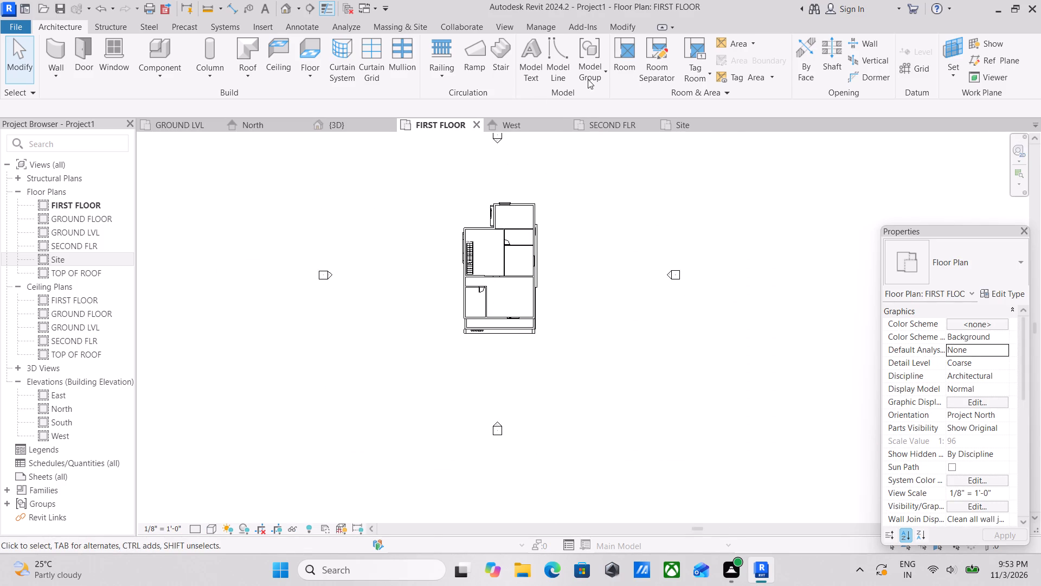
left_click(190, 119)
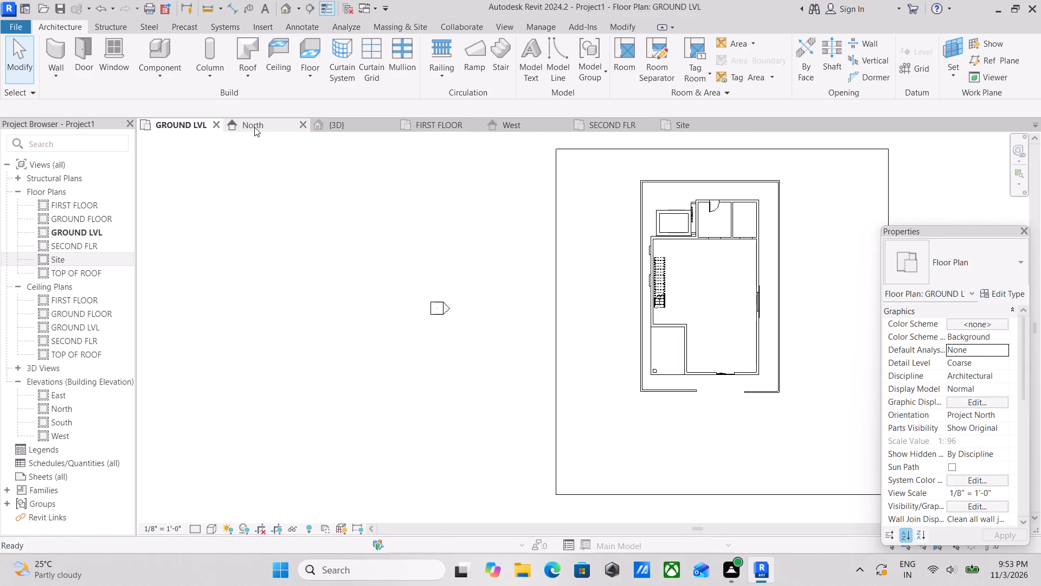
left_click(255, 127)
left_click(354, 123)
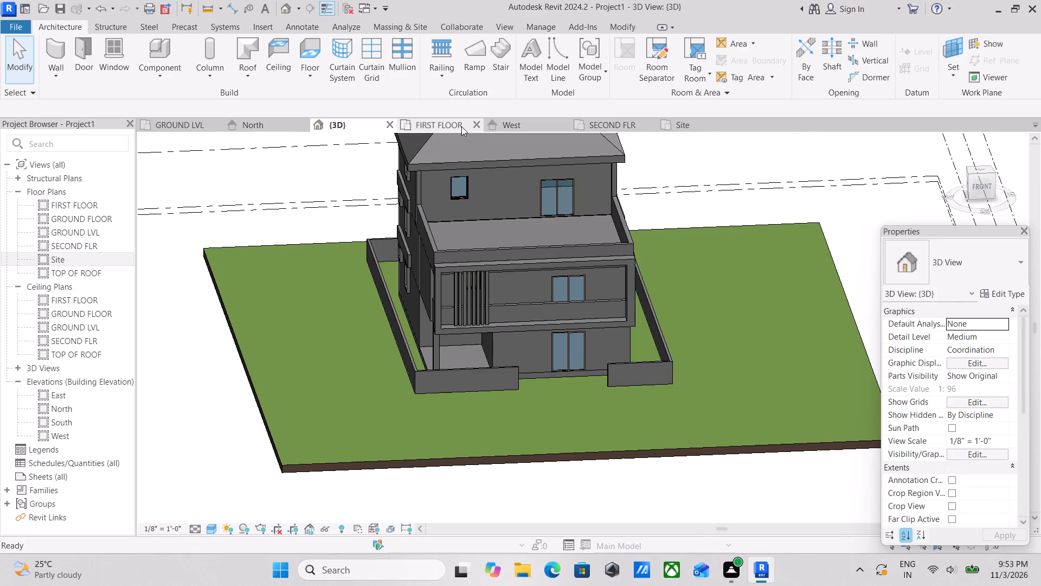
left_click(444, 125)
scroll(305, 131, "down", 2)
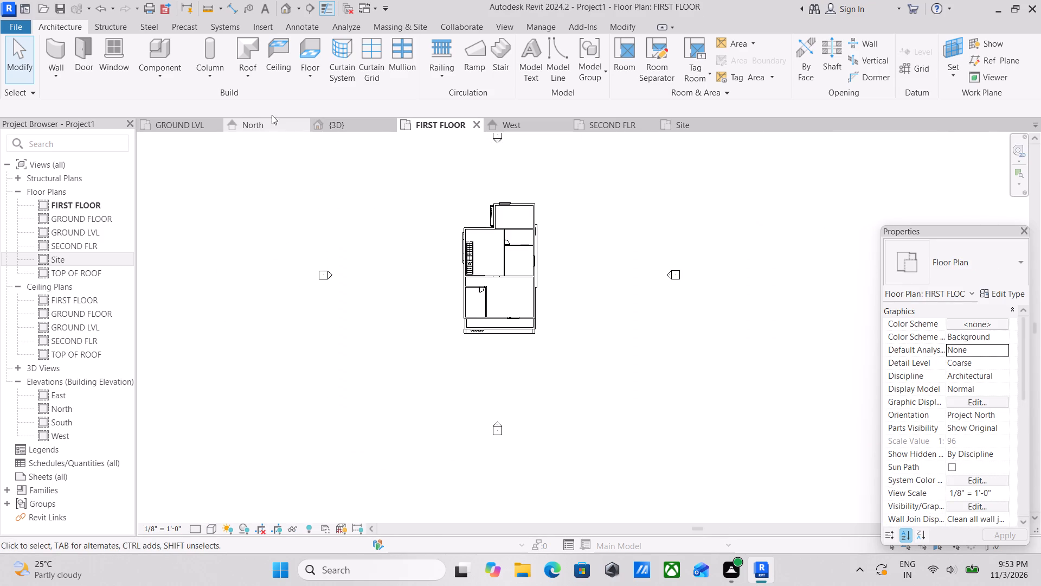
left_click(350, 120)
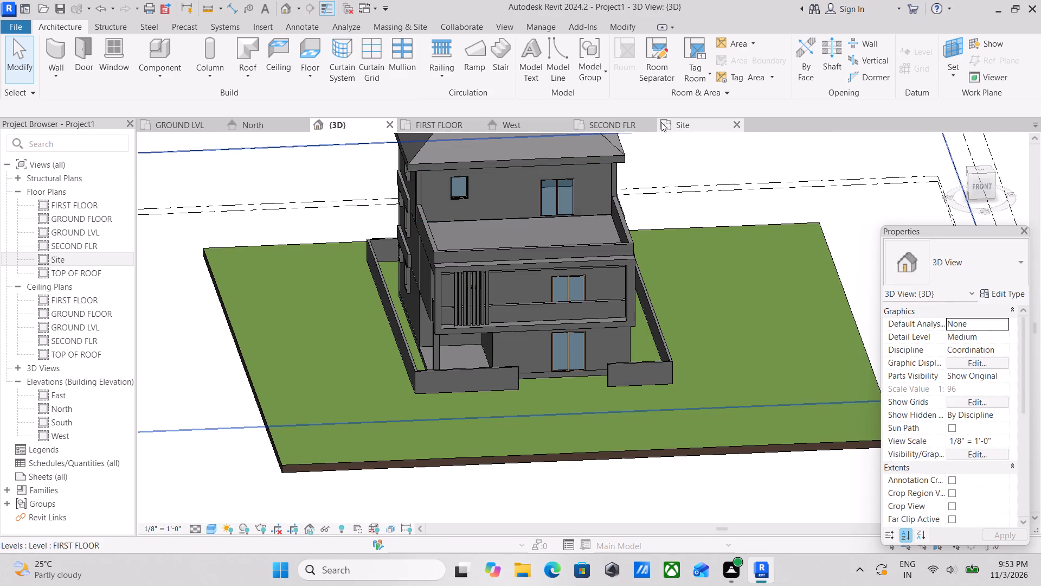
left_click(629, 123)
scroll(685, 140, "down", 2)
middle_click_drag(624, 223, 535, 241)
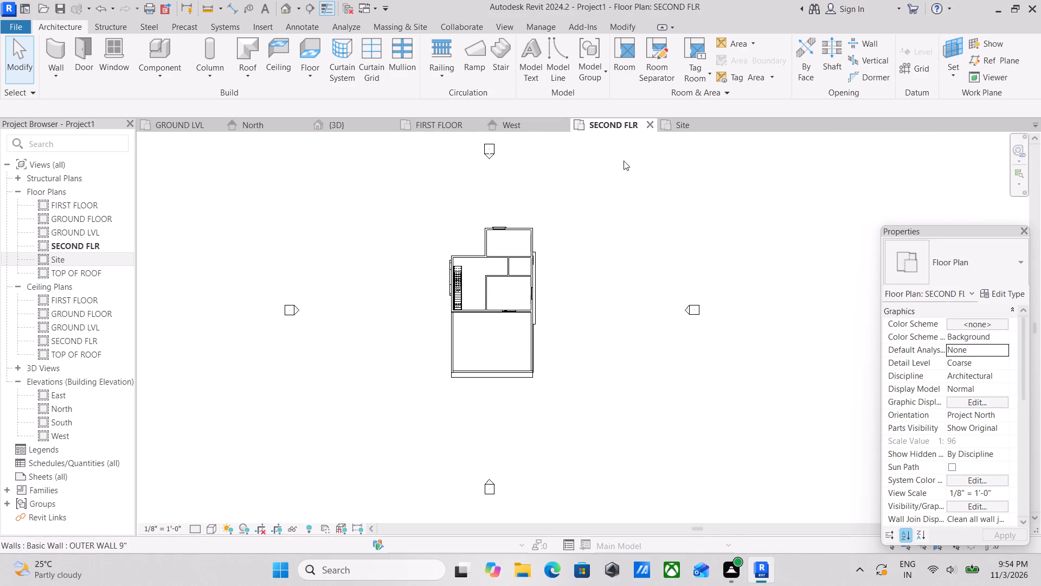
left_click(679, 128)
scroll(496, 270, "down", 3)
middle_click_drag(494, 258, 518, 212)
scroll(518, 212, "up", 1)
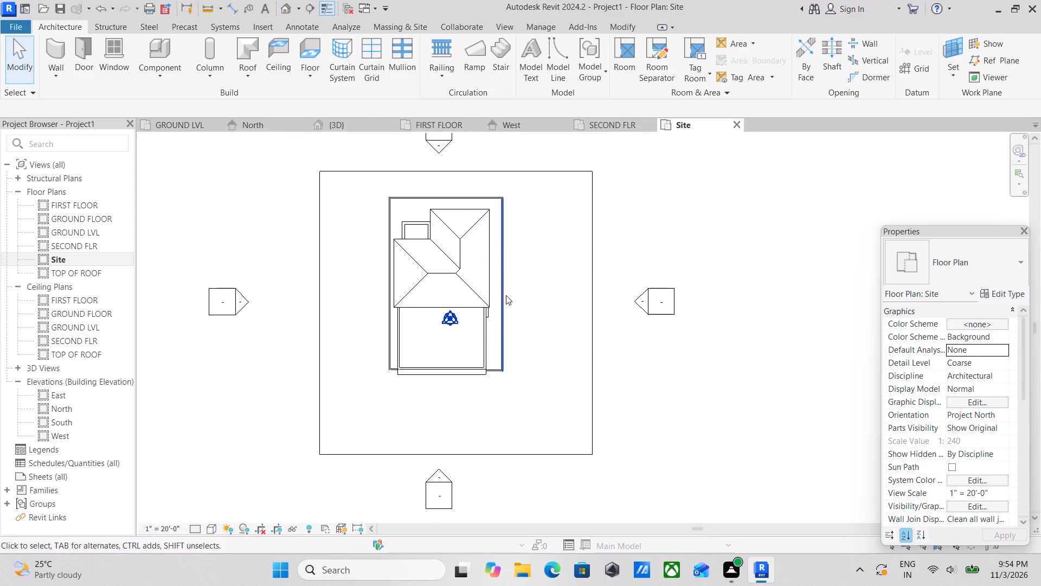
scroll(498, 318, "up", 2)
scroll(500, 313, "down", 1)
middle_click(500, 313)
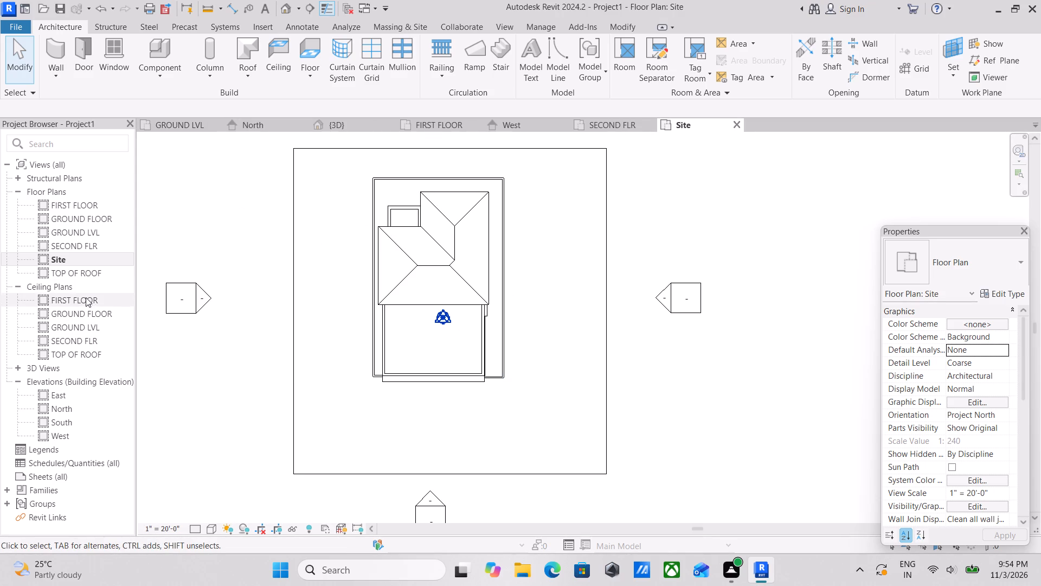
Examine the front part of the first floor plan and recheck the Site plan.
double_click(79, 201)
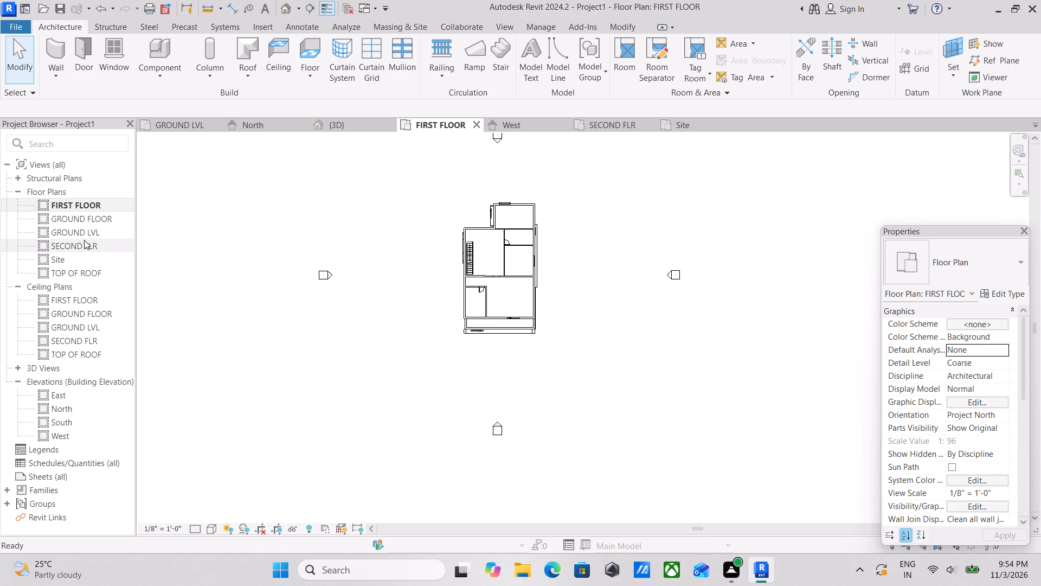
scroll(511, 306, "up", 6)
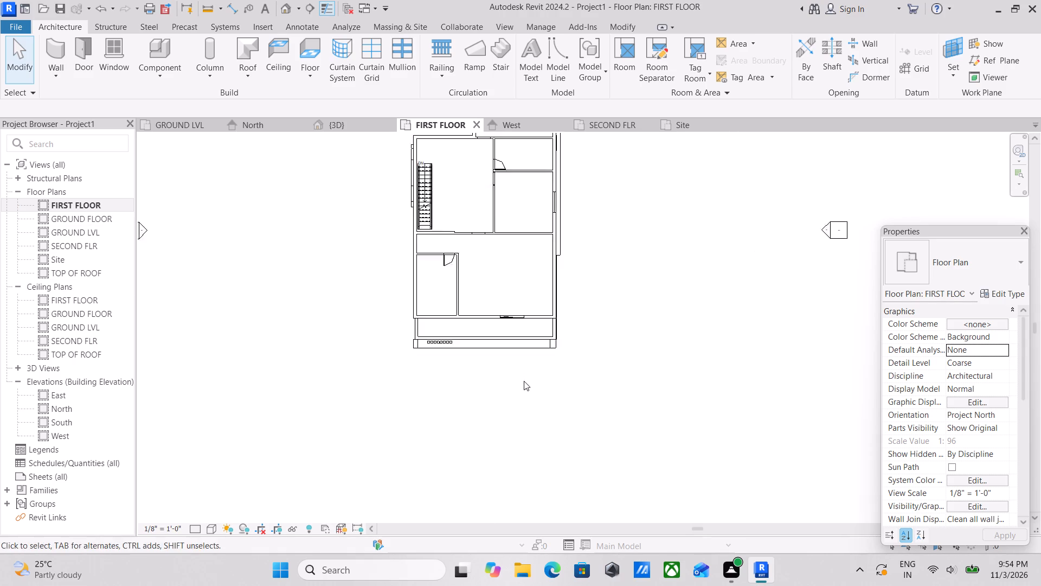
scroll(524, 381, "up", 2)
scroll(462, 329, "up", 3)
scroll(440, 326, "down", 3)
middle_click_drag(440, 326, 442, 342)
scroll(442, 342, "up", 1)
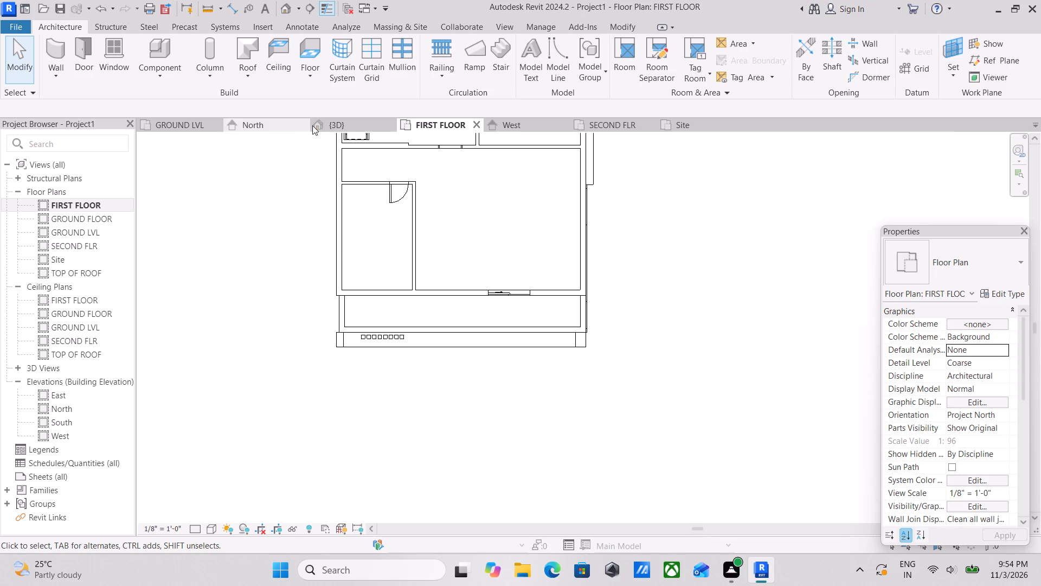
scroll(501, 140, "down", 2)
left_click(697, 126)
scroll(586, 301, "down", 2)
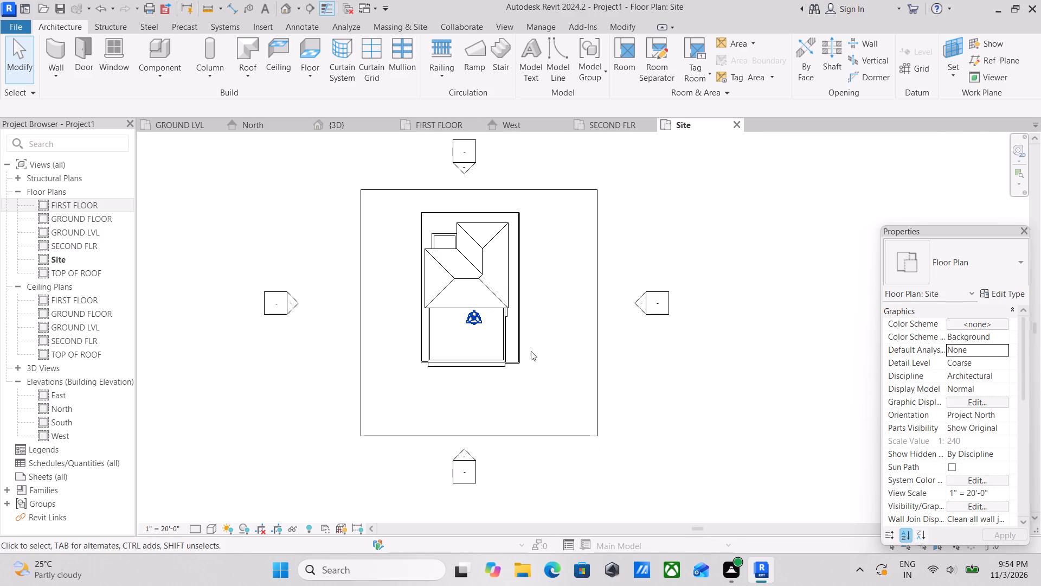
Place the Gate_davinder_11707.0001 component in the front compound wall opening in the 3D view, close to the shorter wall segment.
left_click(338, 127)
scroll(569, 409, "up", 3)
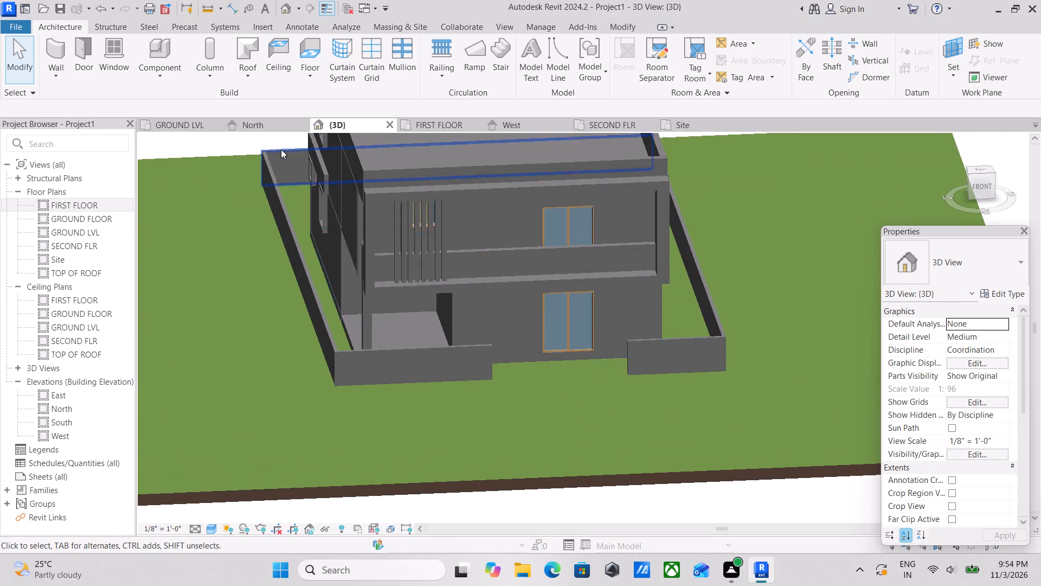
left_click(177, 78)
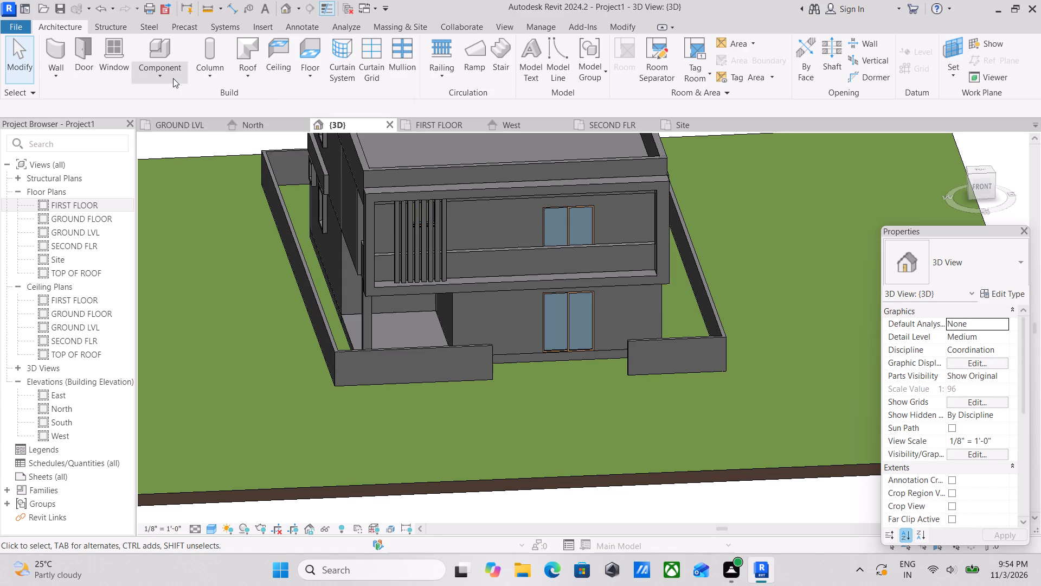
left_click(151, 101)
scroll(615, 426, "up", 1)
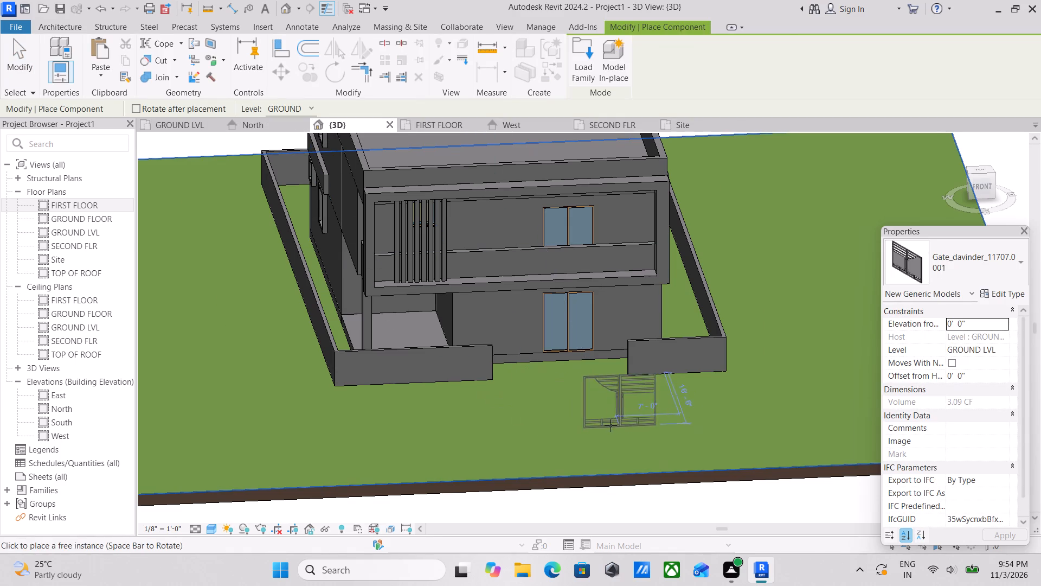
scroll(611, 425, "up", 3)
scroll(603, 374, "up", 4)
scroll(607, 307, "up", 2)
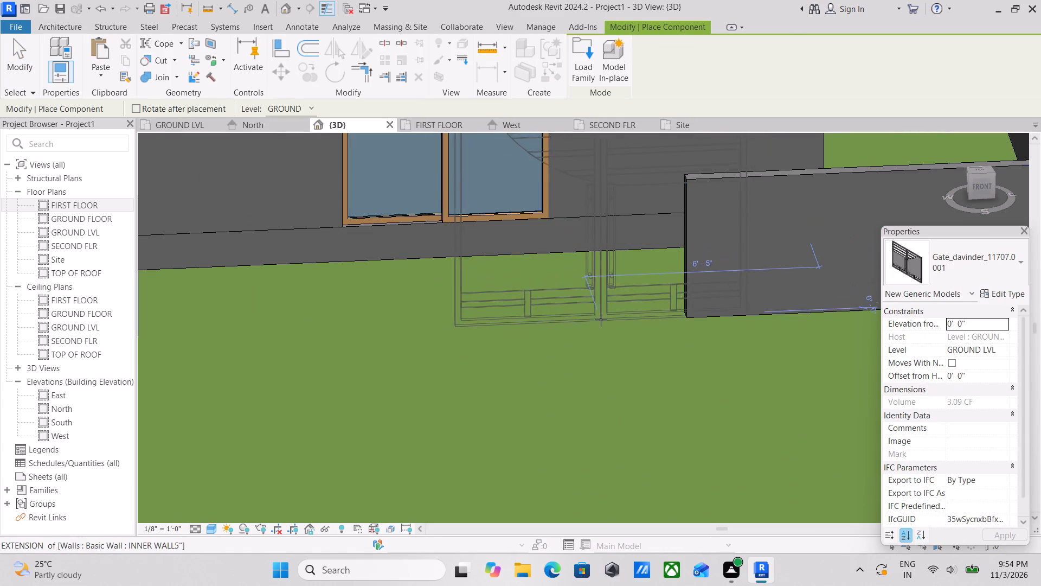
left_click(524, 326)
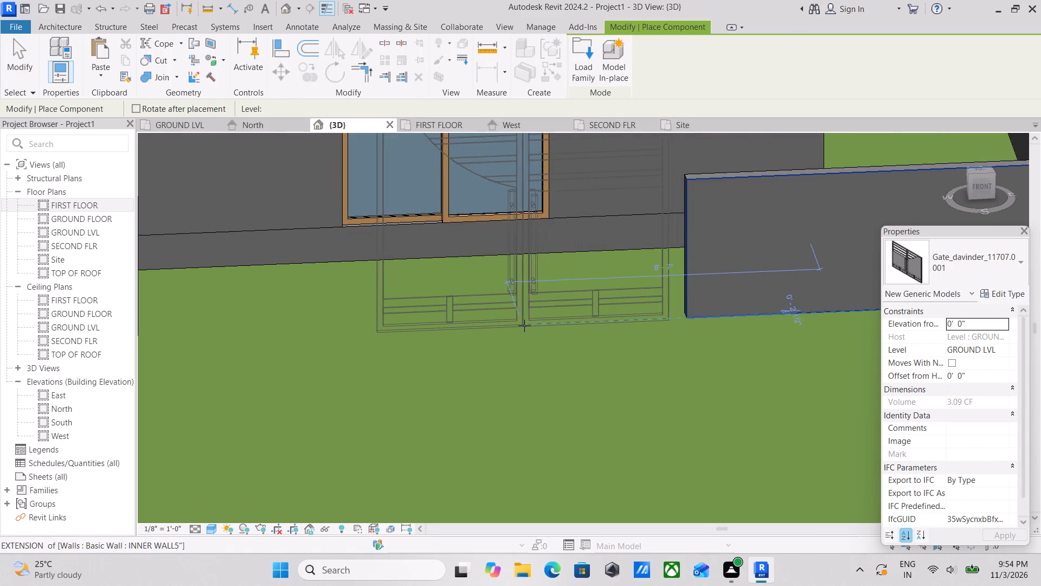
scroll(601, 373, "down", 3)
middle_click_drag(605, 412, 595, 487)
scroll(590, 497, "down", 3)
key("Escape")
scroll(587, 492, "down", 1)
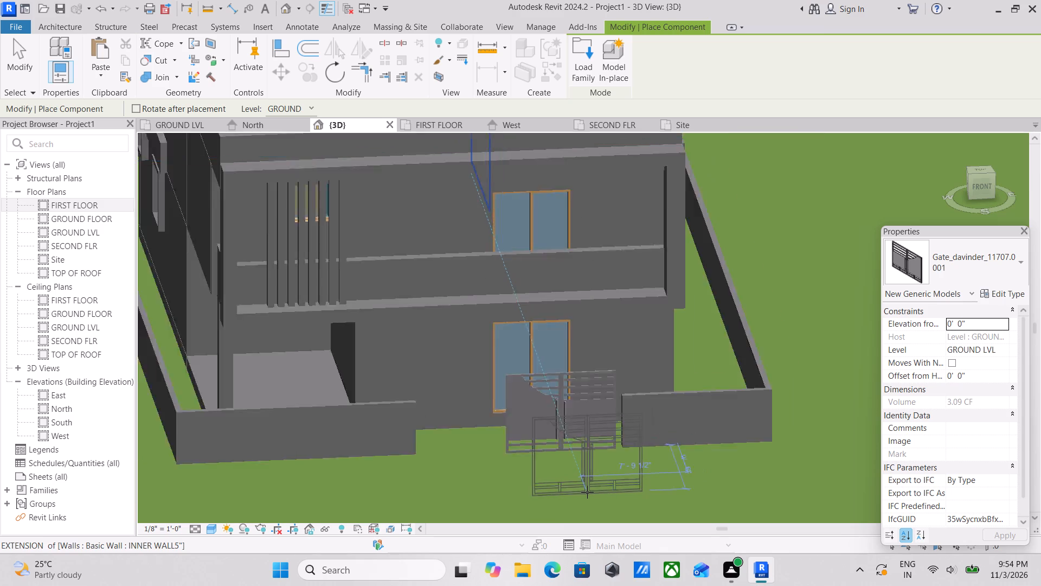
scroll(587, 492, "down", 2)
key("Escape")
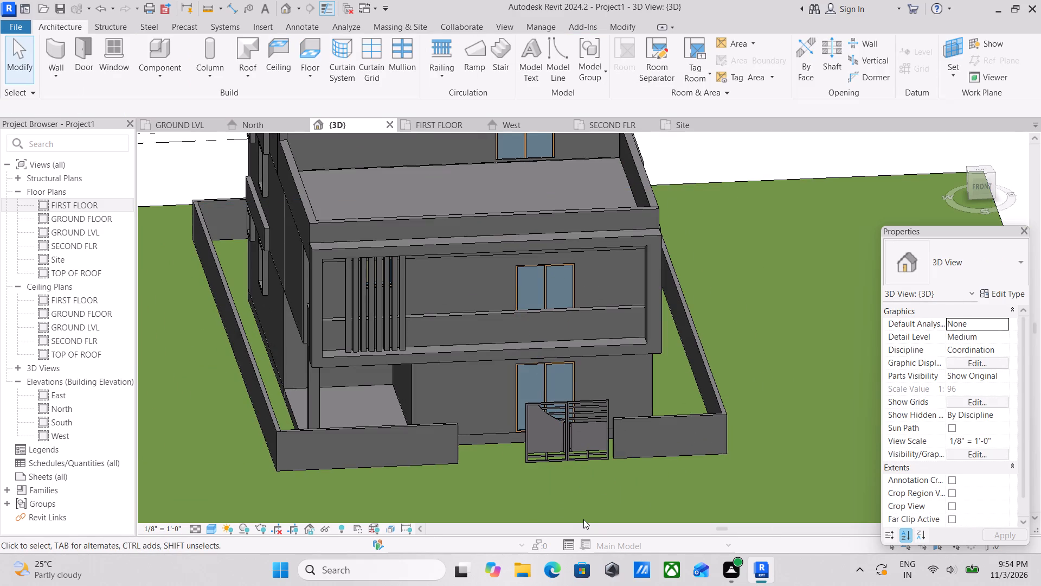
Nudge the gate into line with the front compound wall, close against the end of the shorter wall segment.
scroll(582, 518, "down", 2)
scroll(528, 468, "down", 2)
middle_click_drag(528, 455, 531, 546, "shift")
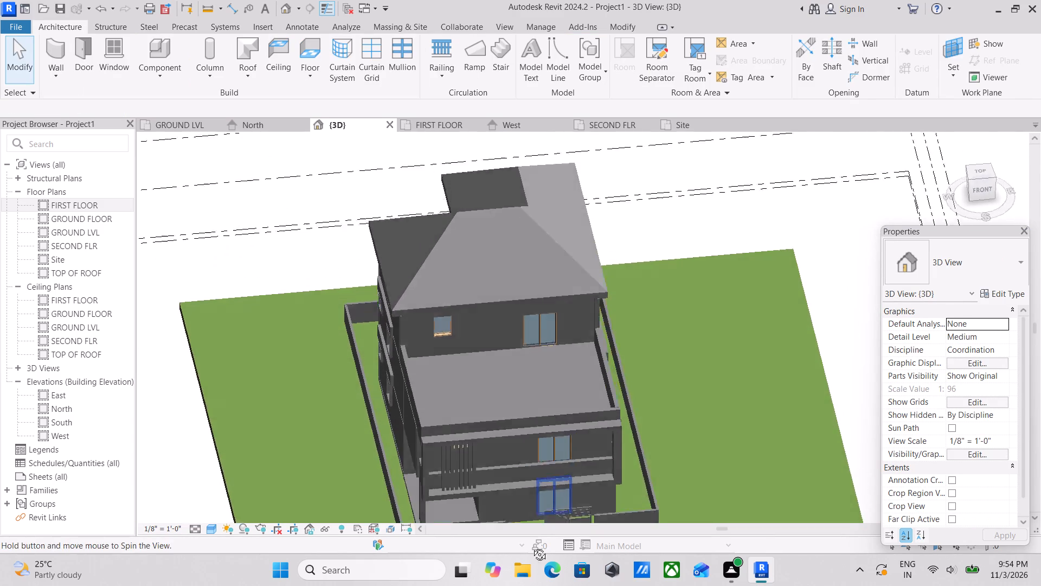
middle_click_drag(531, 546, 534, 584, "shift")
middle_click_drag(571, 496, 541, 202)
middle_click_drag(505, 195, 523, 373, "shift")
scroll(545, 255, "up", 1)
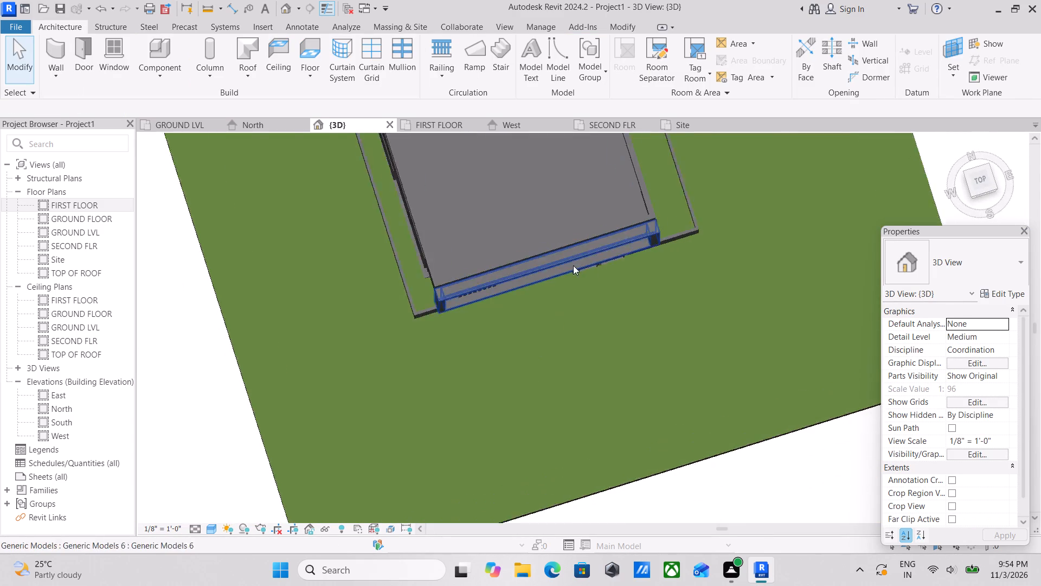
scroll(573, 265, "up", 6)
left_click(615, 262)
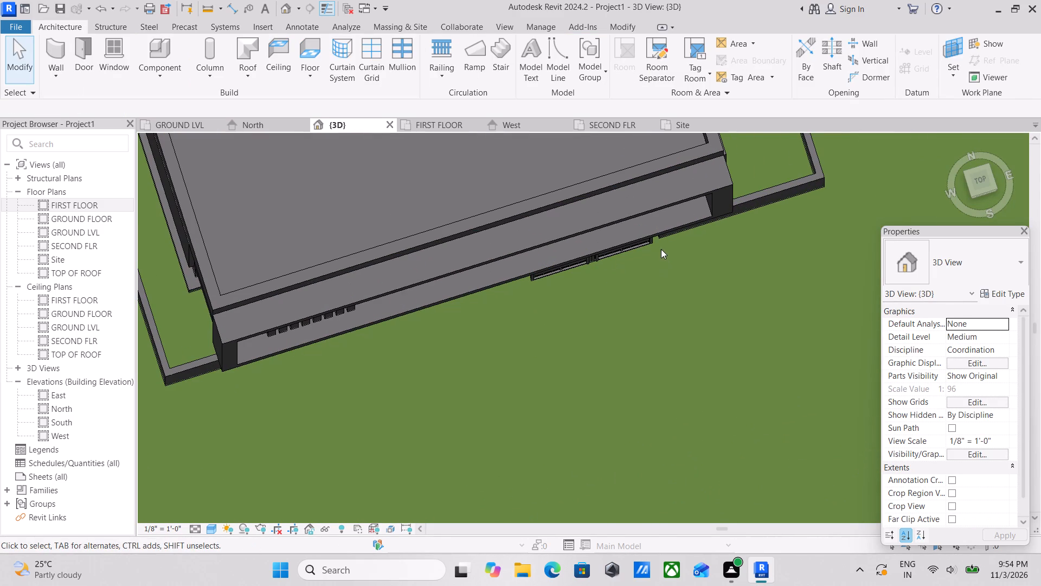
left_click(650, 246)
middle_click_drag(642, 241, 581, 160)
middle_click_drag(638, 158, 593, 365)
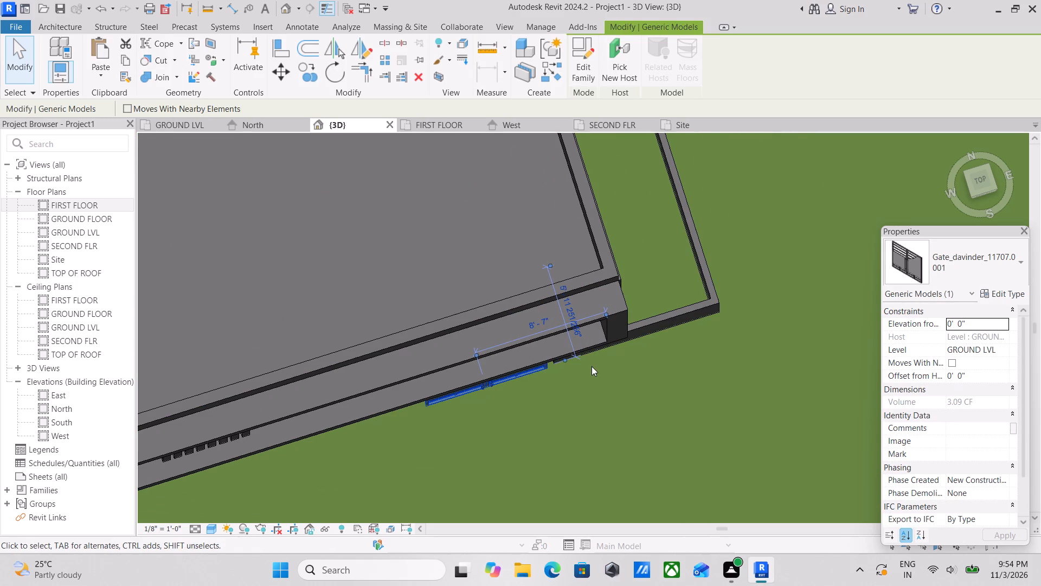
middle_click_drag(591, 369, 570, 173, "shift")
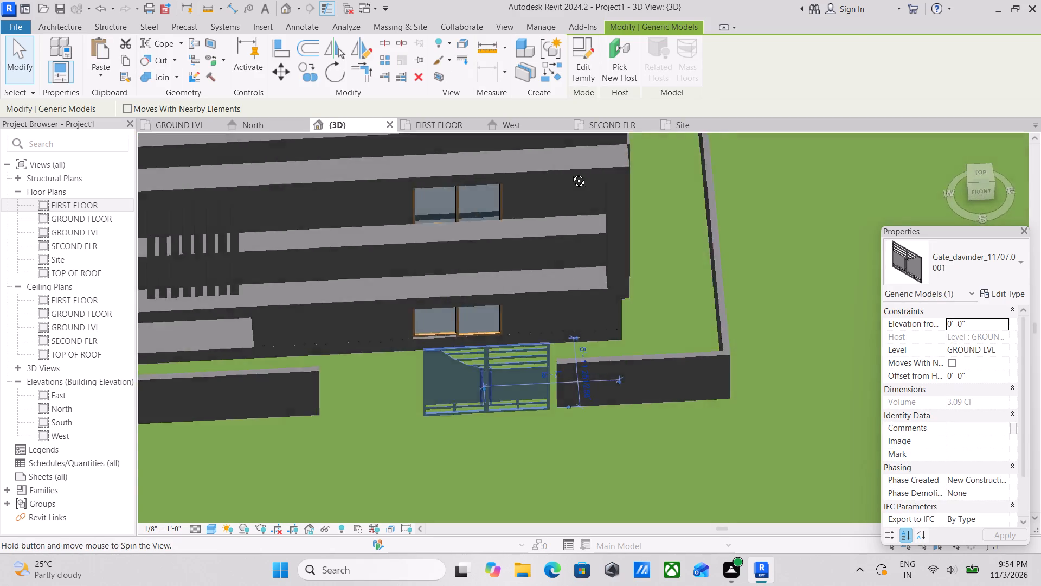
middle_click_drag(570, 173, 600, 144, "shift")
middle_click_drag(560, 378, 648, 348, "shift")
scroll(539, 397, "up", 6)
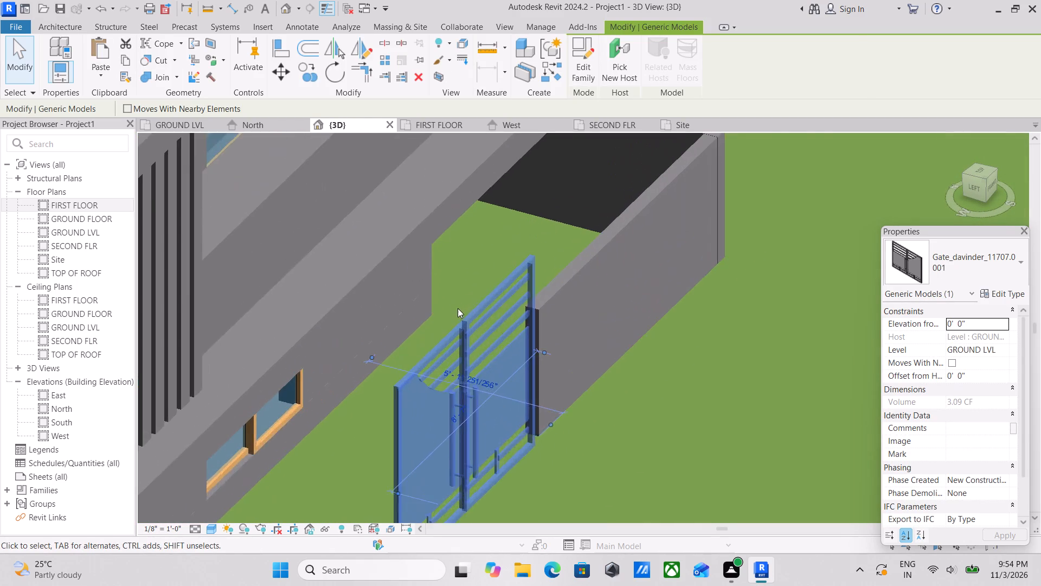
scroll(458, 308, "up", 2)
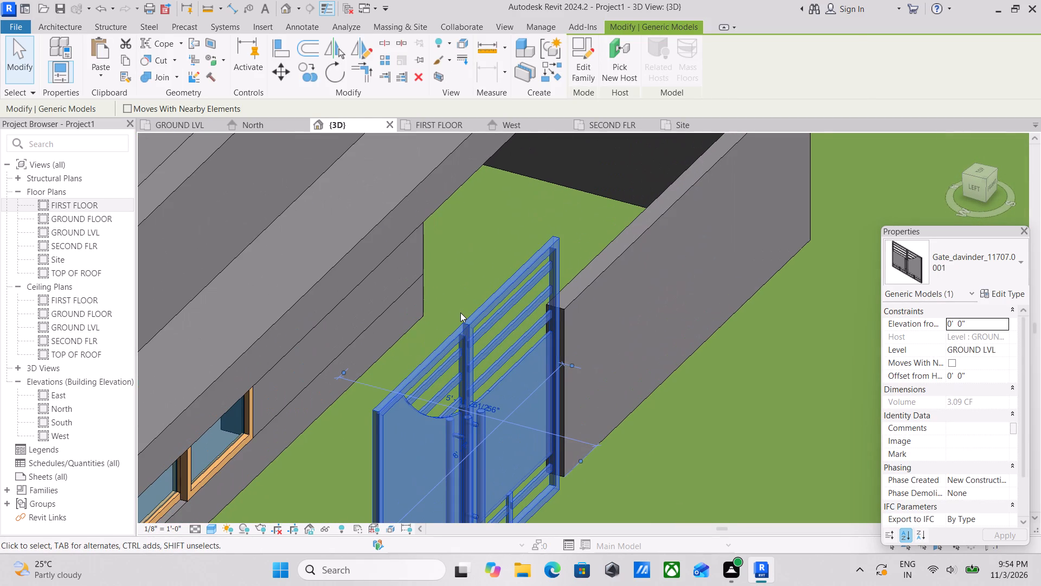
key("Left")
key("Left")
key("Left")
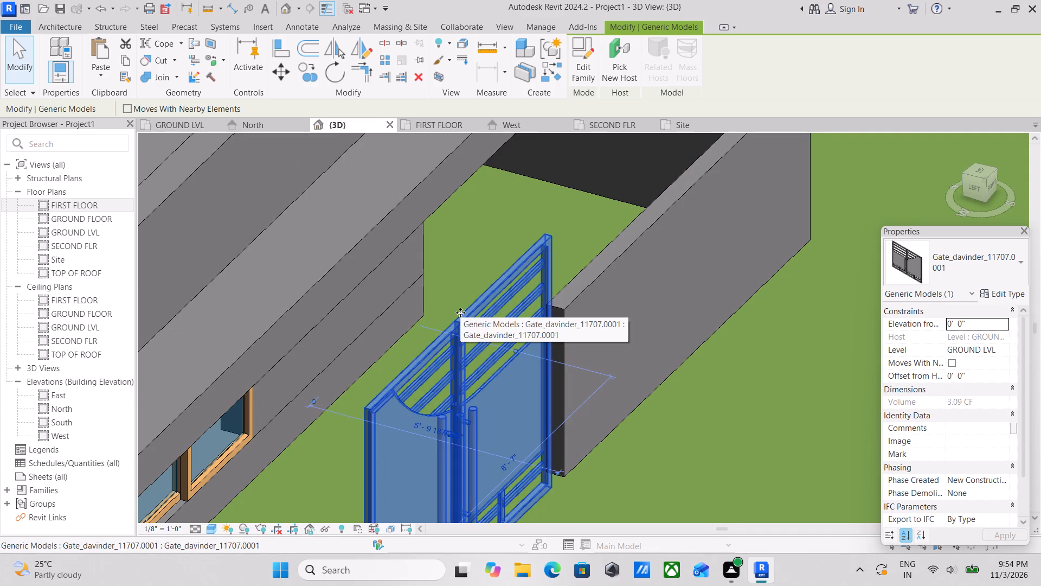
key("Right")
key("Up")
key("Up")
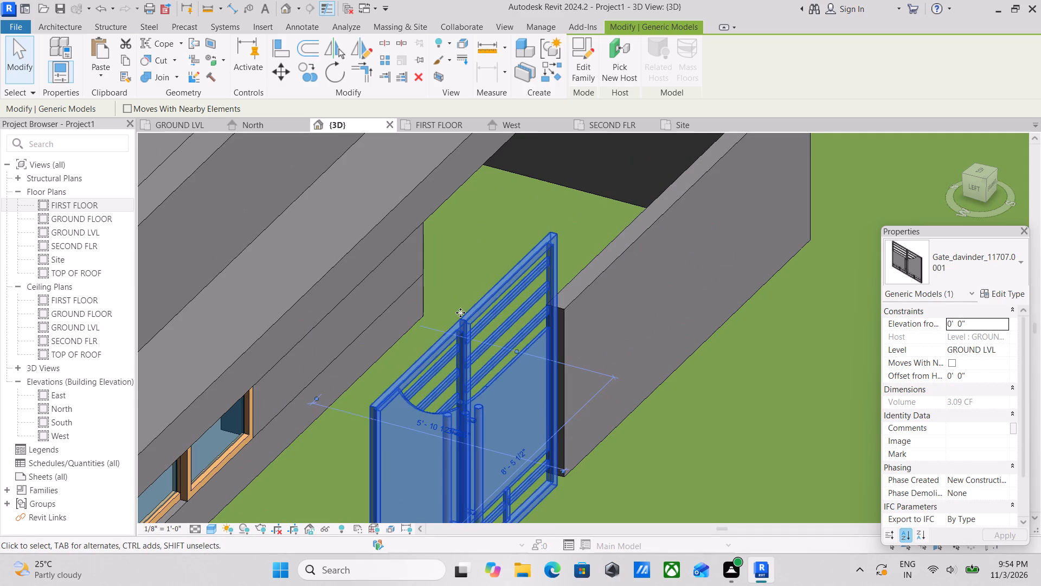
key("Up")
key("Left")
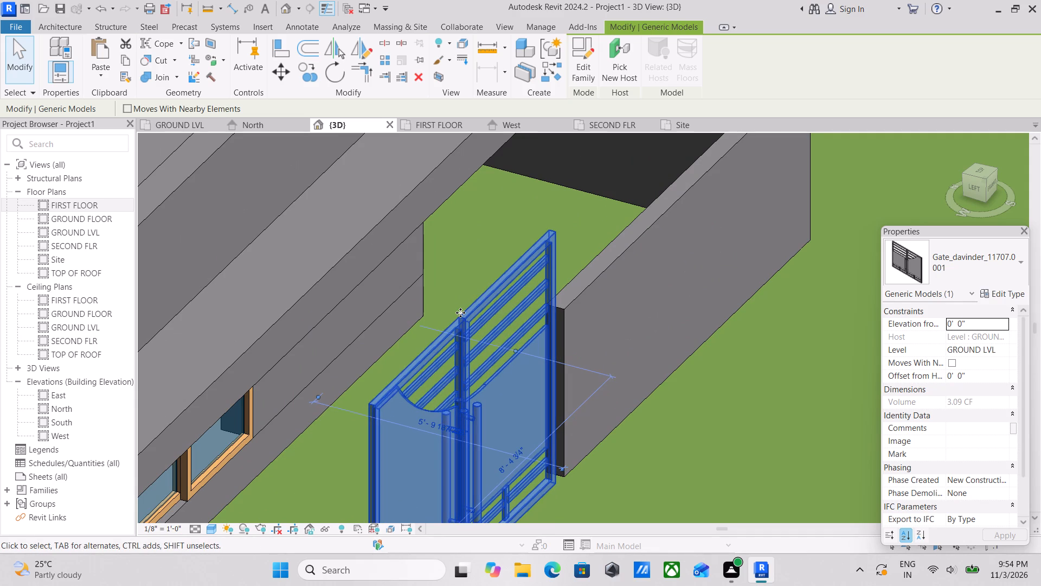
key("Down")
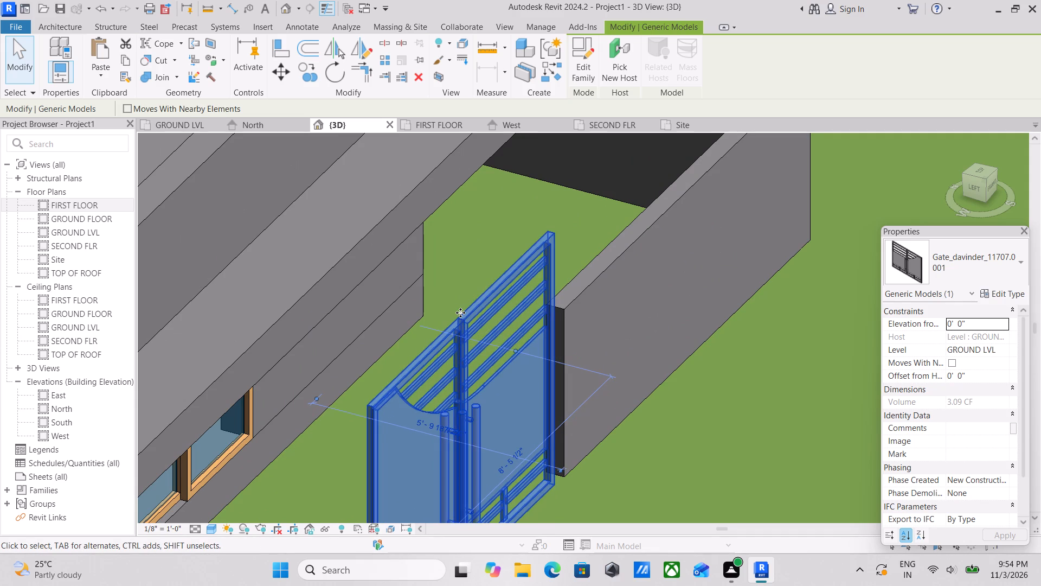
key("Left")
key("Down")
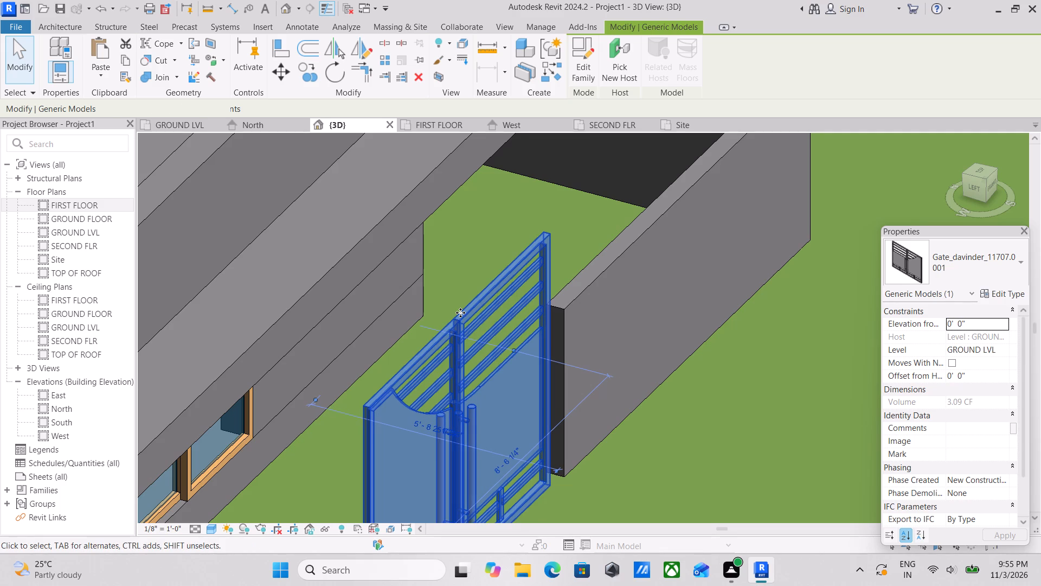
key("Up")
key("Up")
key("Up")
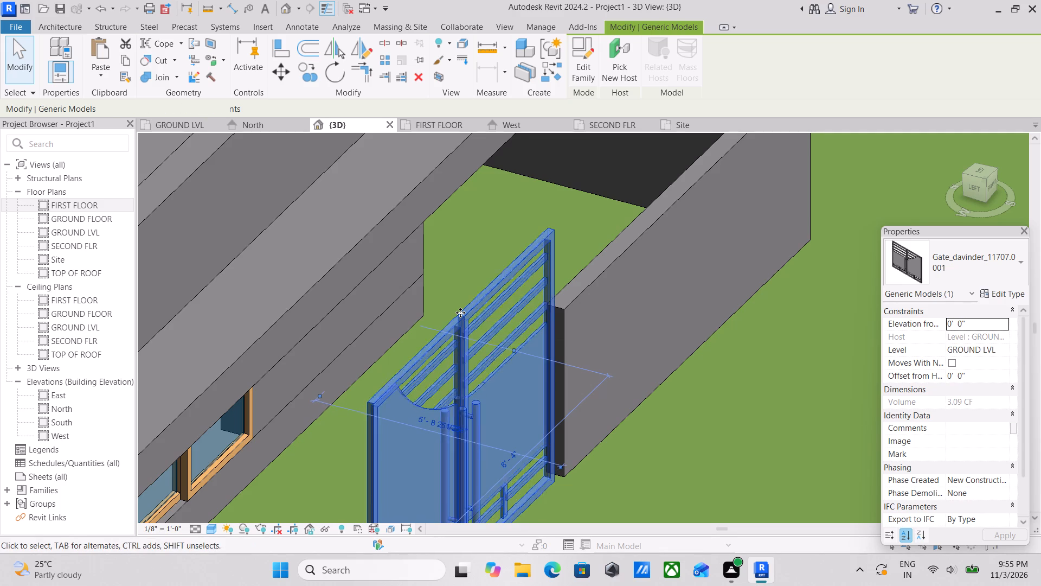
key("Up")
key("Up")
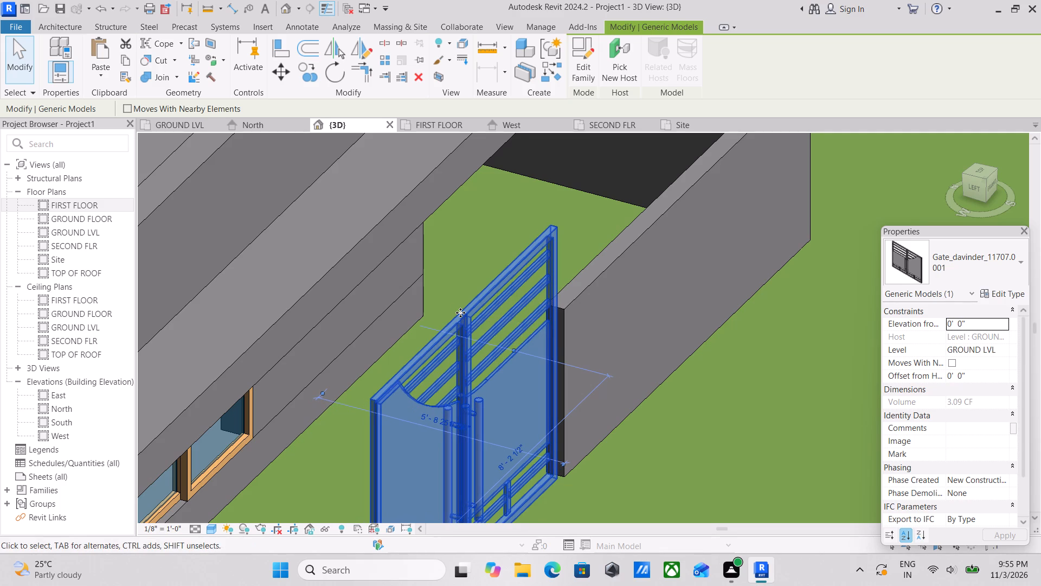
Extend the free end of the longer front compound wall segment to meet the near edge of the gate.
scroll(500, 301, "down", 7)
middle_click_drag(485, 351, 516, 286)
scroll(516, 286, "up", 1)
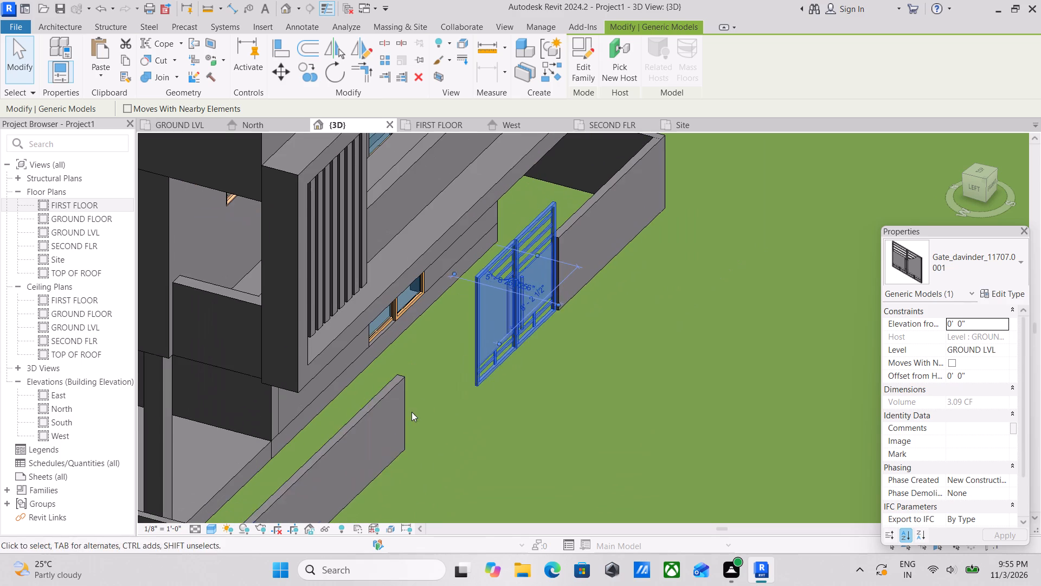
key("Escape")
left_click(406, 390)
scroll(397, 422, "up", 2)
left_click_drag(405, 453, 506, 371)
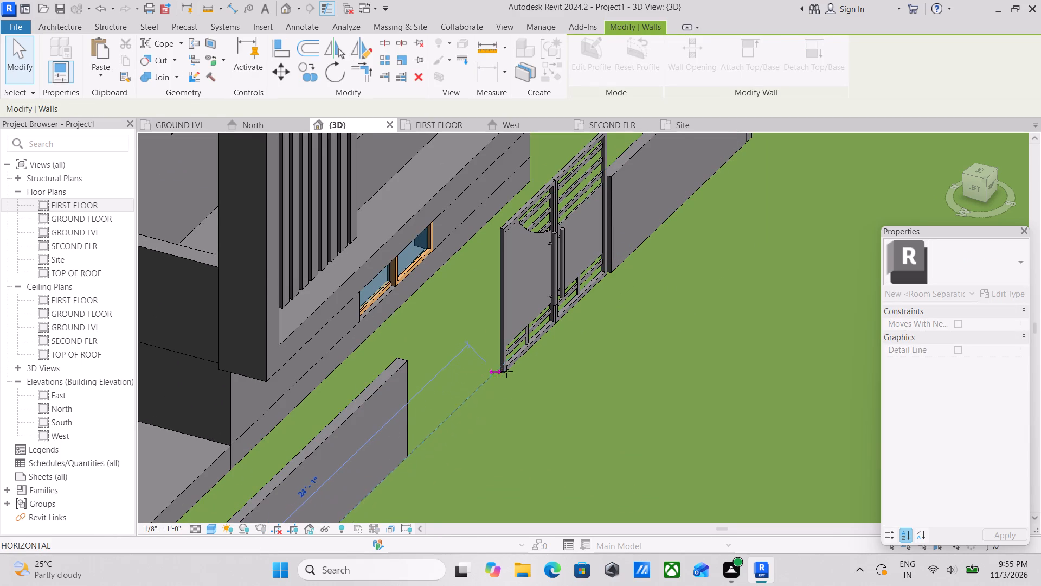
left_click_drag(506, 371, 509, 370)
scroll(509, 370, "down", 3)
key("Escape")
scroll(516, 372, "down", 6)
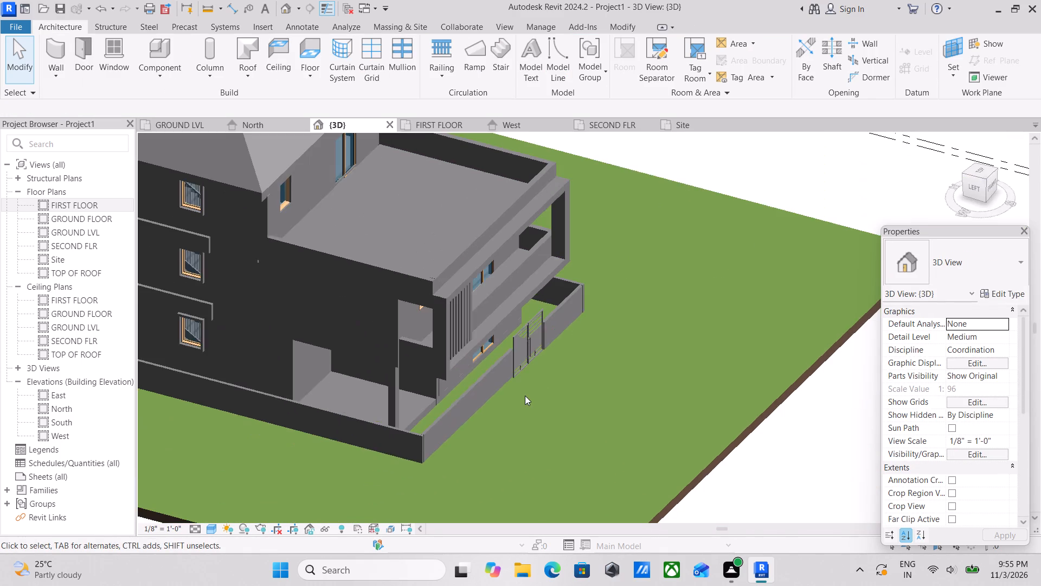
Examine the closed front wall with its gate and the house's side walls and windows from several angles.
middle_click_drag(520, 401, 381, 324, "shift")
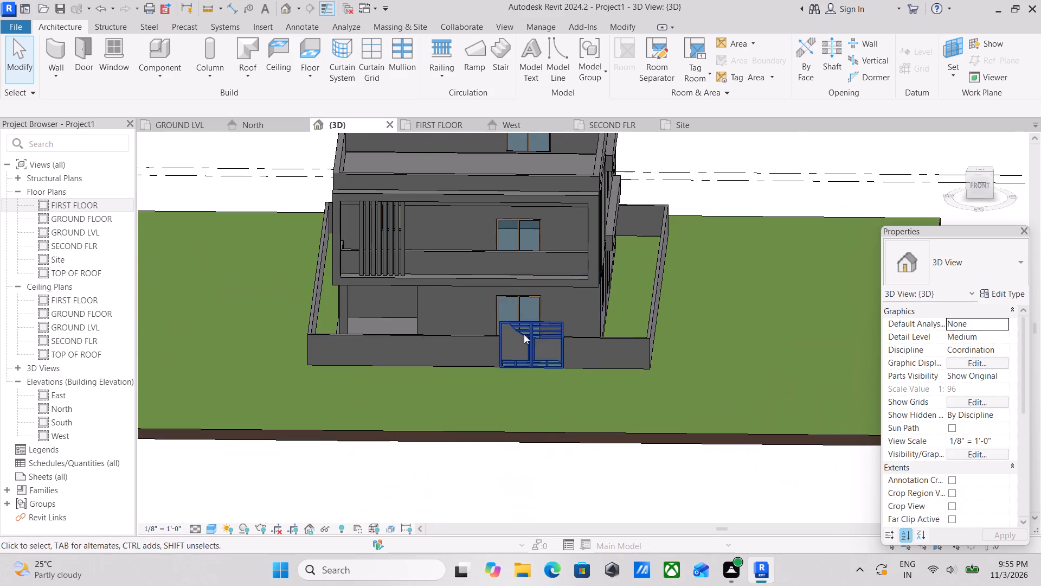
middle_click_drag(524, 334, 337, 338, "shift")
scroll(334, 336, "up", 1, "shift")
middle_click_drag(470, 345, 561, 345, "shift")
scroll(712, 306, "up", 6)
middle_click_drag(665, 291, 584, 319, "shift")
middle_click_drag(653, 333, 650, 332)
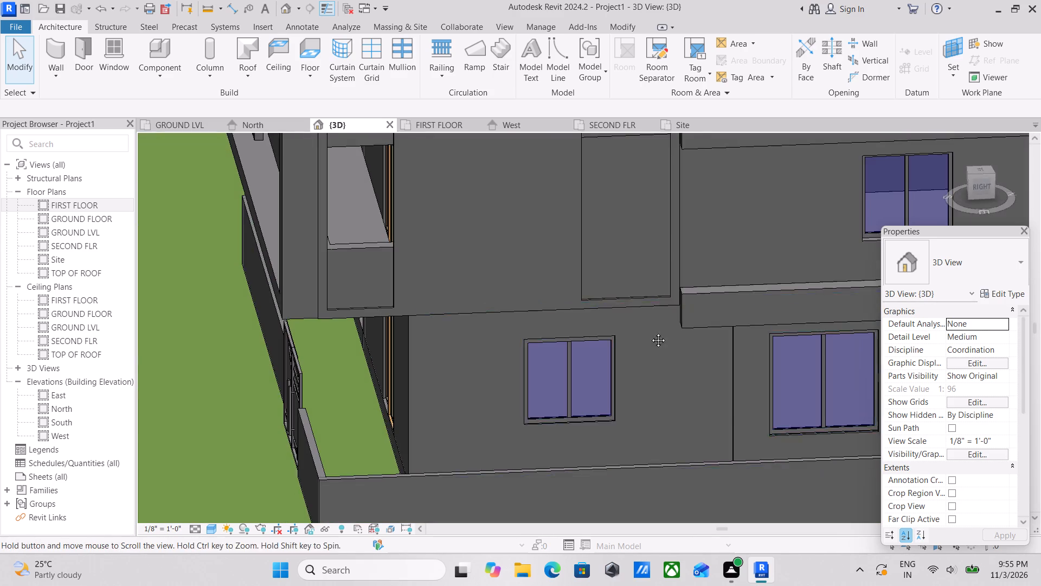
middle_click_drag(650, 332, 698, 313)
scroll(697, 351, "down", 1)
middle_click_drag(697, 359, 741, 444, "shift")
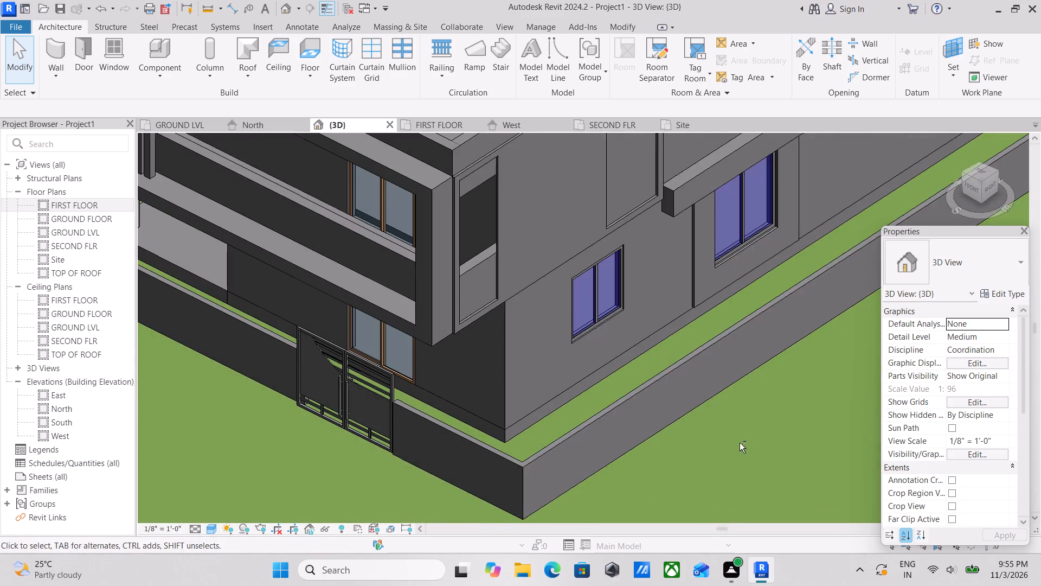
middle_click_drag(659, 358, 504, 347)
scroll(506, 352, "up", 1)
scroll(583, 368, "down", 1)
middle_click_drag(583, 368, 575, 282)
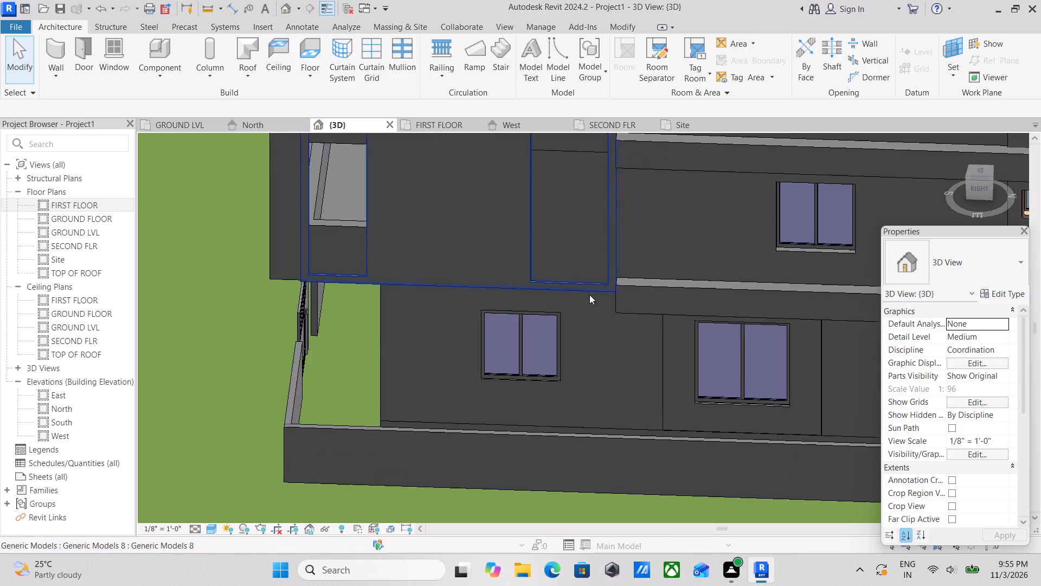
scroll(661, 389, "down", 3)
middle_click_drag(656, 388, 614, 307)
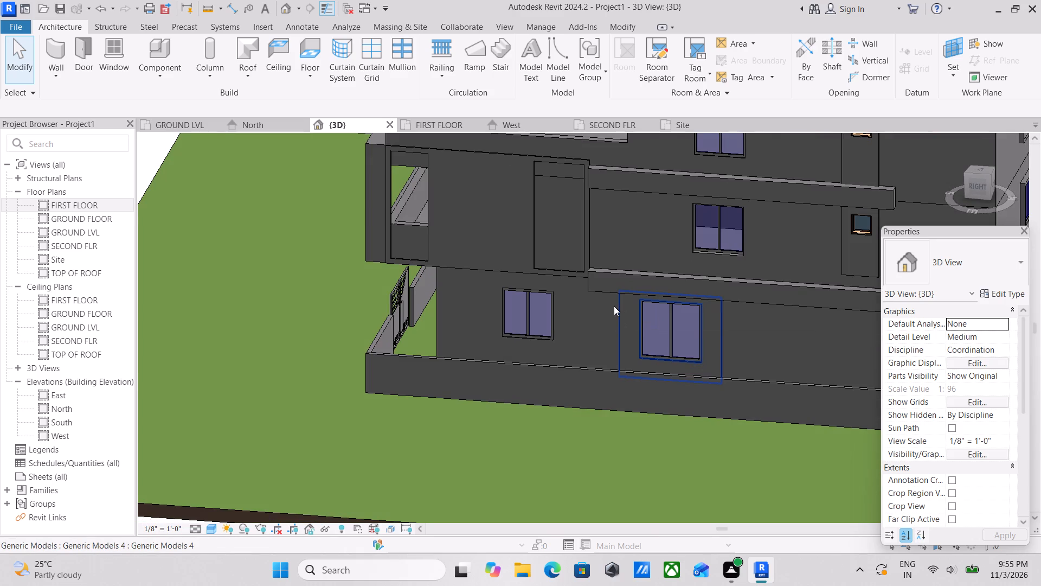
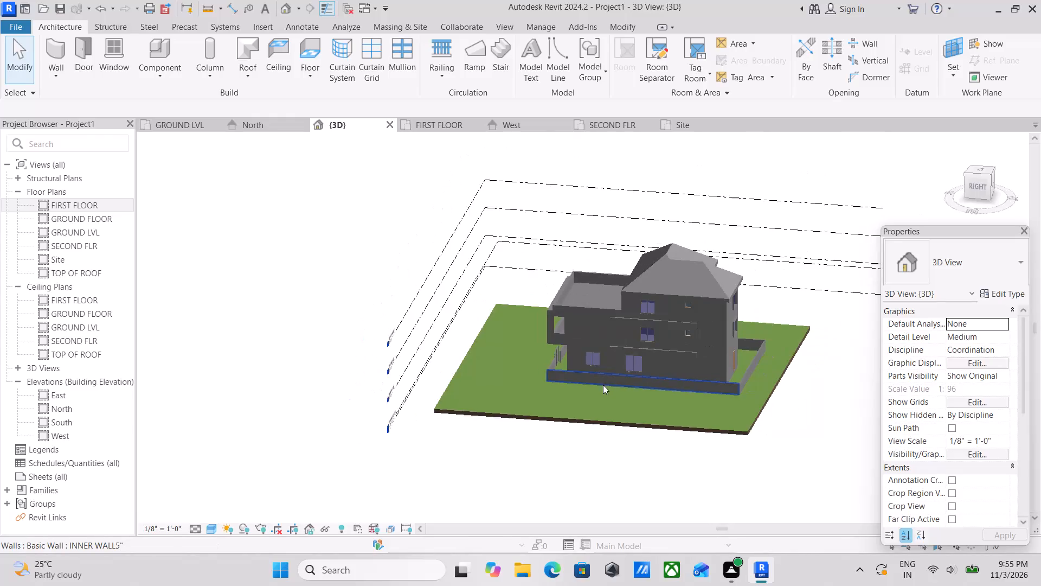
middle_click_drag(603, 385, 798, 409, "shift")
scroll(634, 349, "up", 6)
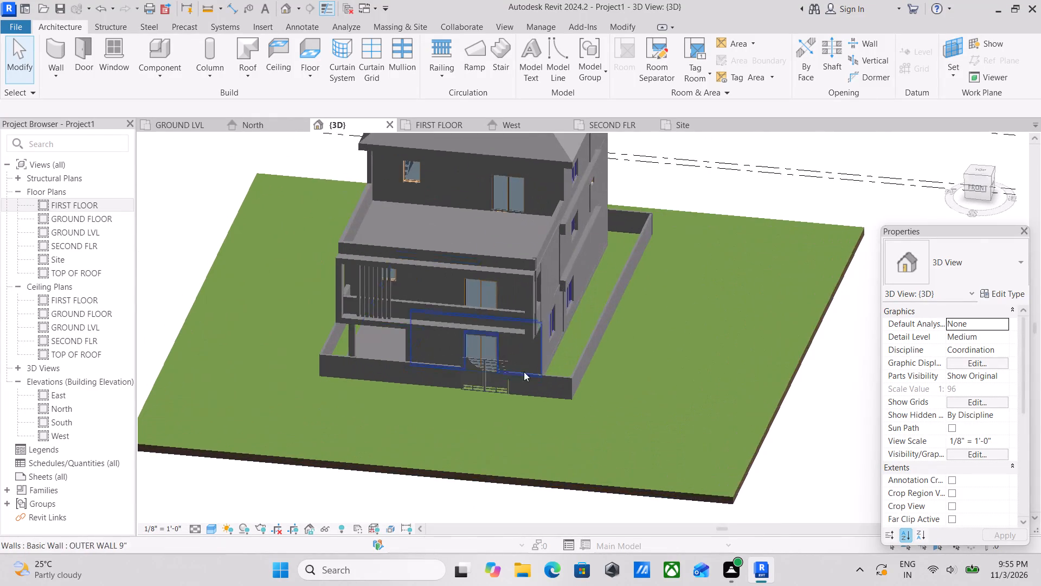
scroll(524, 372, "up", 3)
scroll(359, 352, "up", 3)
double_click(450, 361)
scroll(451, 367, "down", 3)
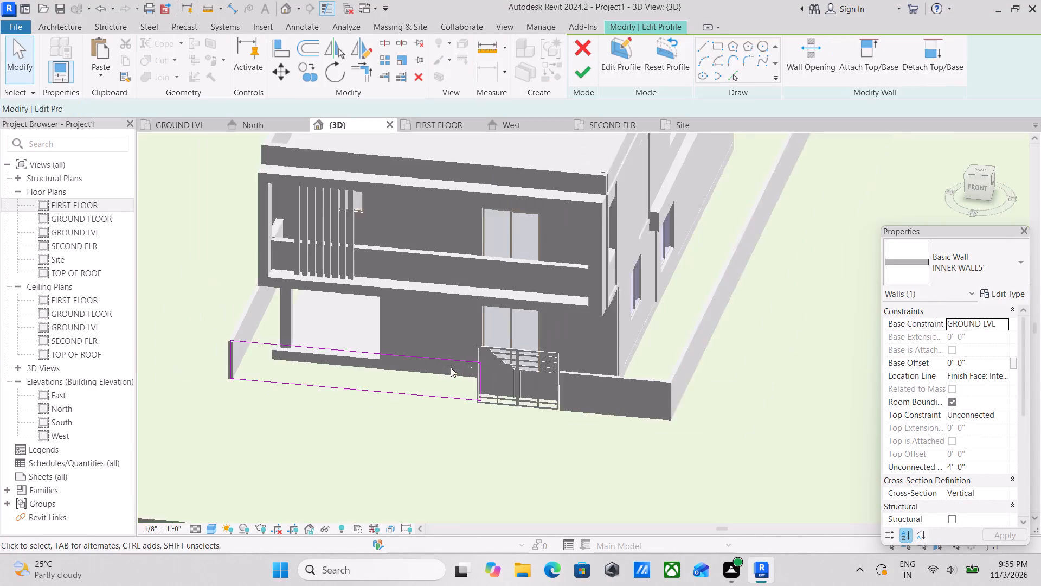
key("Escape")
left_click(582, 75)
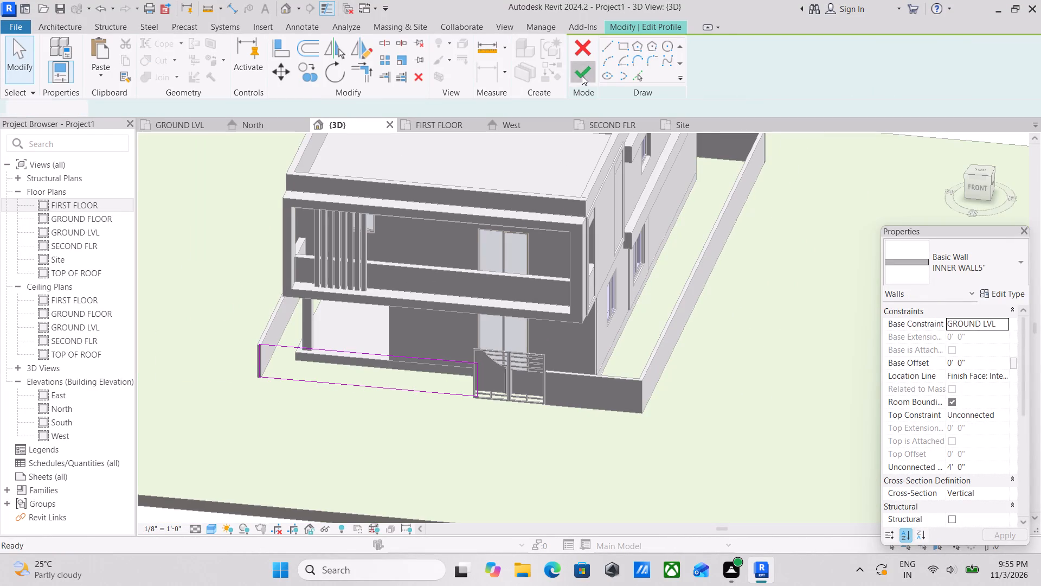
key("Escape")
Examine the house and its compound wall from the front, sides and rear.
scroll(528, 431, "down", 6)
middle_click_drag(526, 431, 592, 463, "shift")
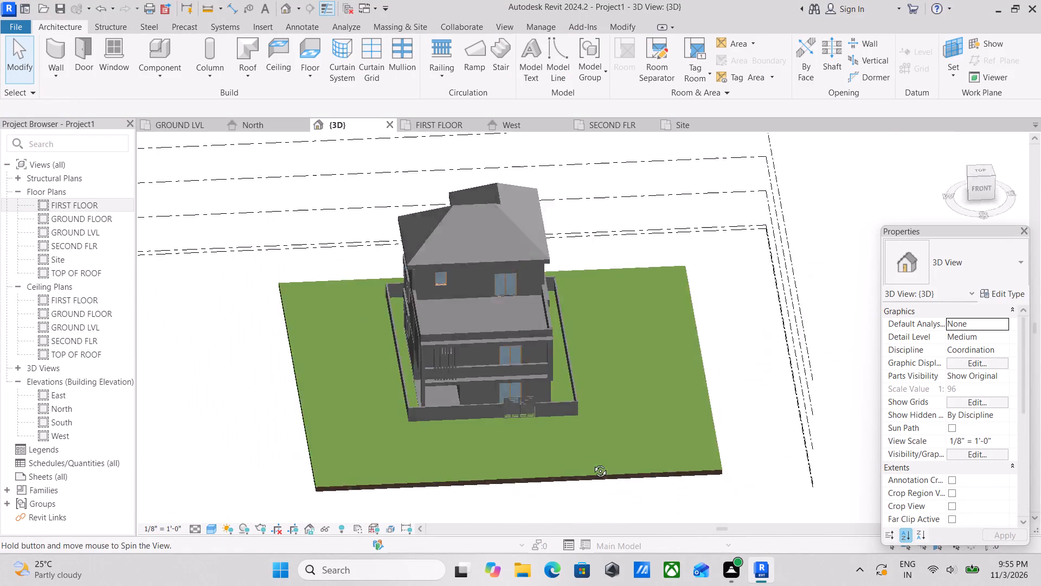
middle_click_drag(592, 463, 673, 474, "shift")
middle_click_drag(537, 422, 641, 349)
scroll(599, 401, "up", 2)
middle_click_drag(578, 422, 626, 368, "shift")
scroll(496, 394, "up", 2)
middle_click_drag(484, 399, 689, 442, "shift")
middle_click_drag(631, 443, 516, 308)
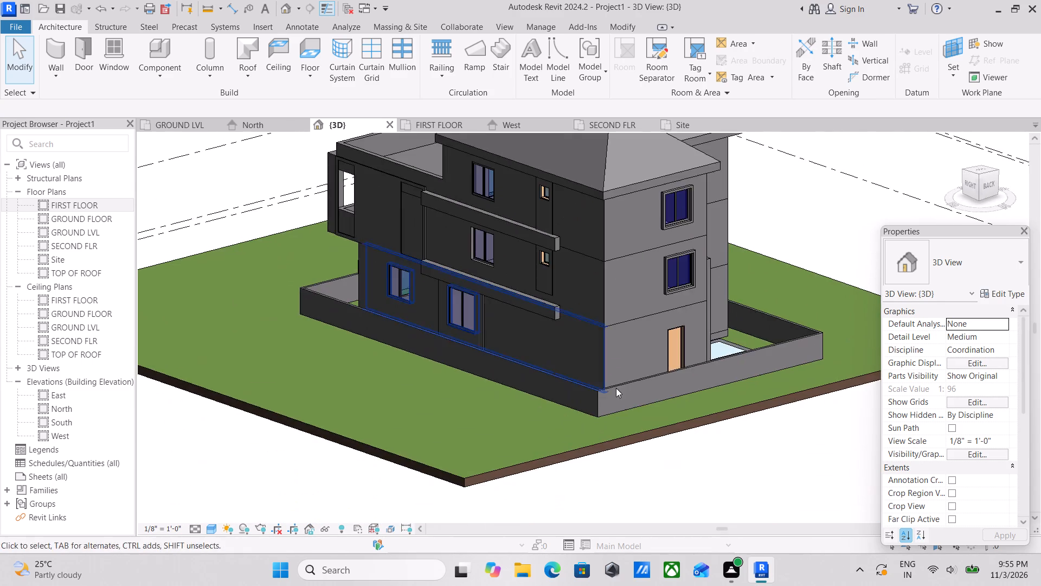
middle_click_drag(622, 394, 546, 383, "shift")
middle_click_drag(547, 378, 473, 409)
middle_click_drag(466, 372, 570, 421)
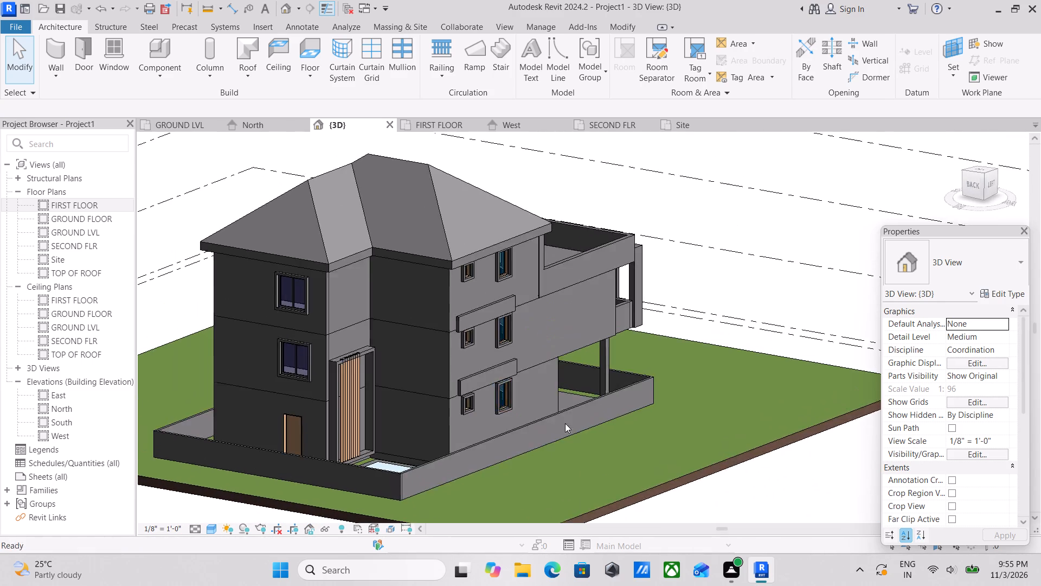
Examine the rear and side facades up close, including the windows, ledges, louvred frame, pool and compound wall.
scroll(439, 398, "up", 3)
middle_click_drag(434, 396, 548, 368)
middle_click_drag(499, 381, 444, 419, "shift")
middle_click_drag(446, 405, 597, 345)
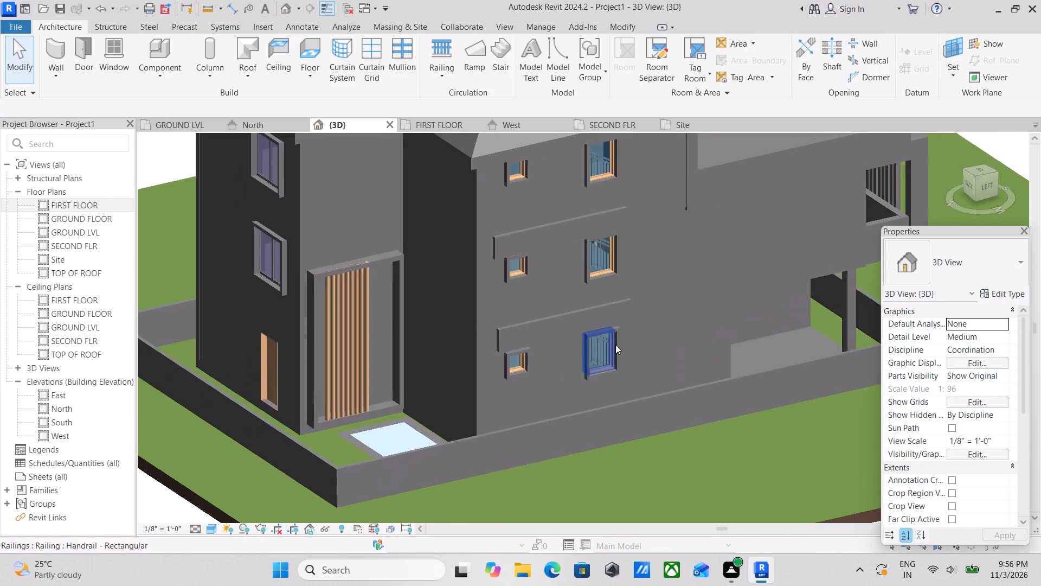
middle_click_drag(496, 371, 490, 411, "shift")
scroll(493, 407, "down", 1, "shift")
scroll(473, 412, "down", 2)
middle_click_drag(473, 412, 582, 413)
middle_click_drag(536, 412, 566, 421)
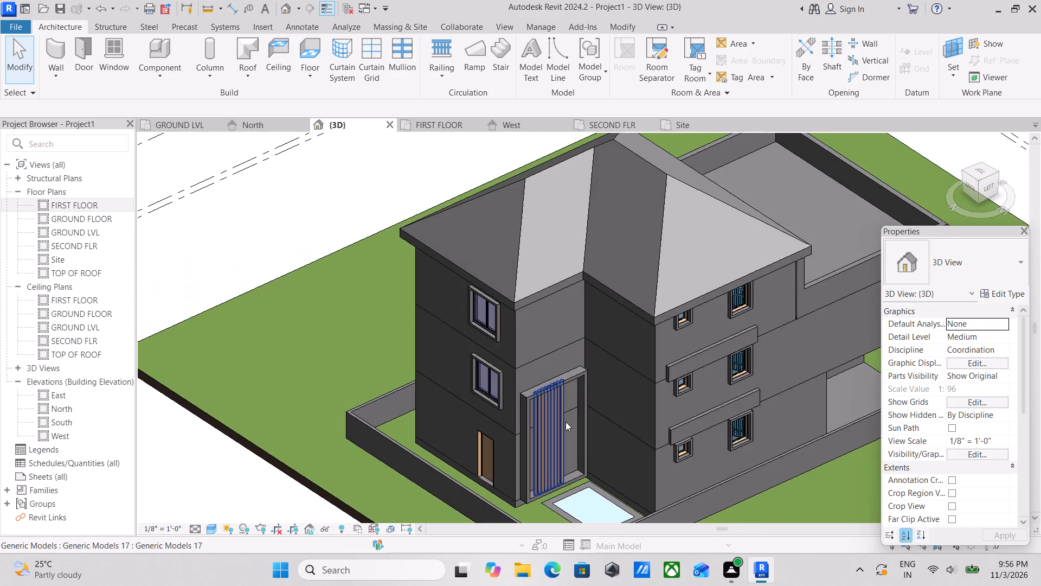
scroll(563, 422, "down", 2)
middle_click_drag(563, 422, 619, 393)
scroll(641, 359, "up", 2)
middle_click_drag(660, 366, 607, 422)
scroll(657, 360, "up", 3)
middle_click_drag(707, 377, 506, 311)
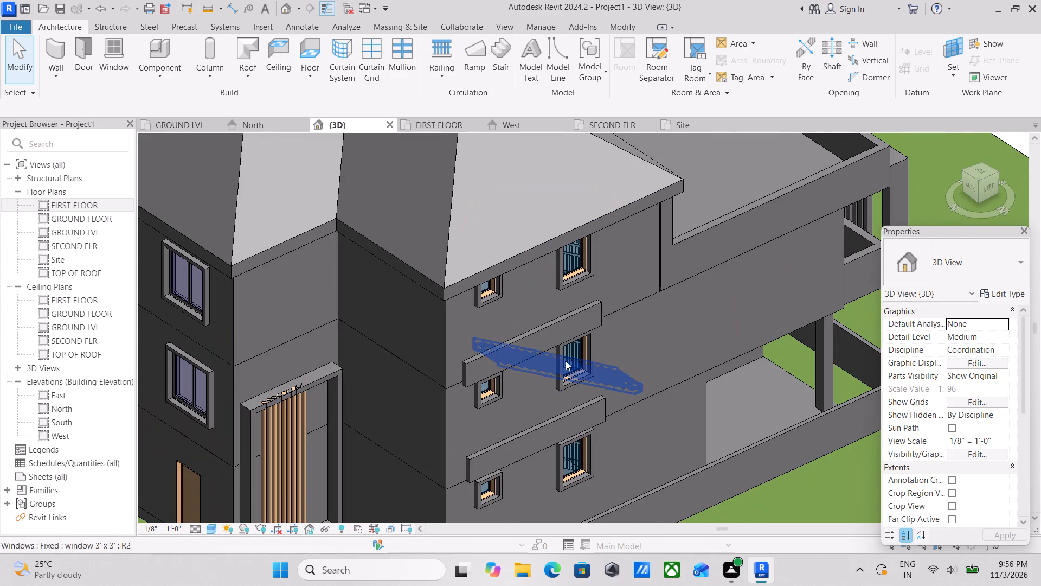
middle_click_drag(566, 361, 481, 289)
scroll(468, 303, "up", 2)
middle_click_drag(465, 306, 544, 338)
scroll(544, 338, "up", 1)
scroll(545, 338, "down", 2)
middle_click_drag(545, 338, 529, 271)
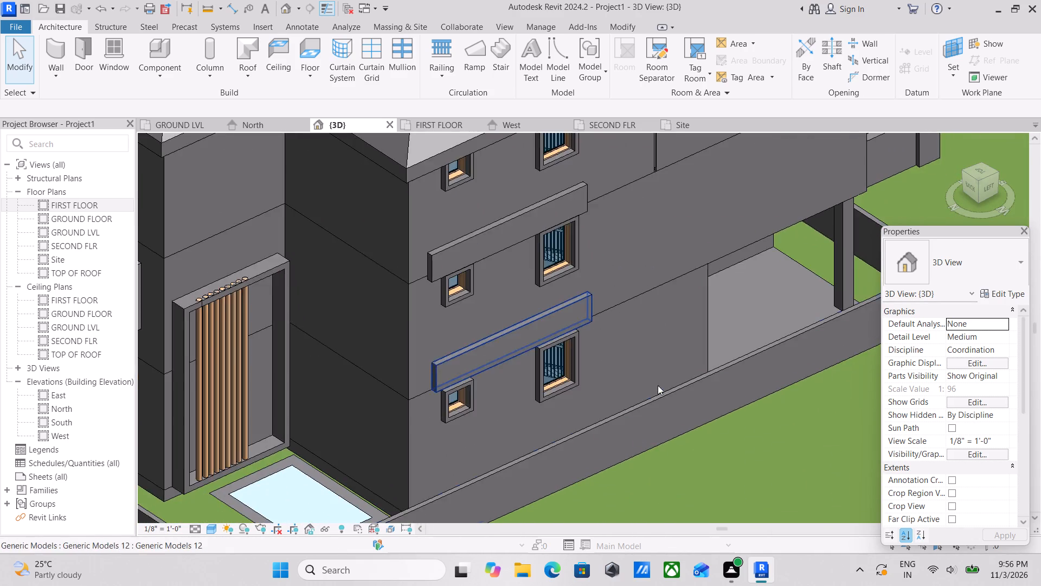
scroll(658, 391, "down", 1)
middle_click_drag(658, 391, 537, 213)
scroll(611, 296, "down", 2)
middle_click_drag(611, 296, 627, 324)
middle_click_drag(624, 324, 587, 360)
middle_click_drag(641, 348, 569, 394)
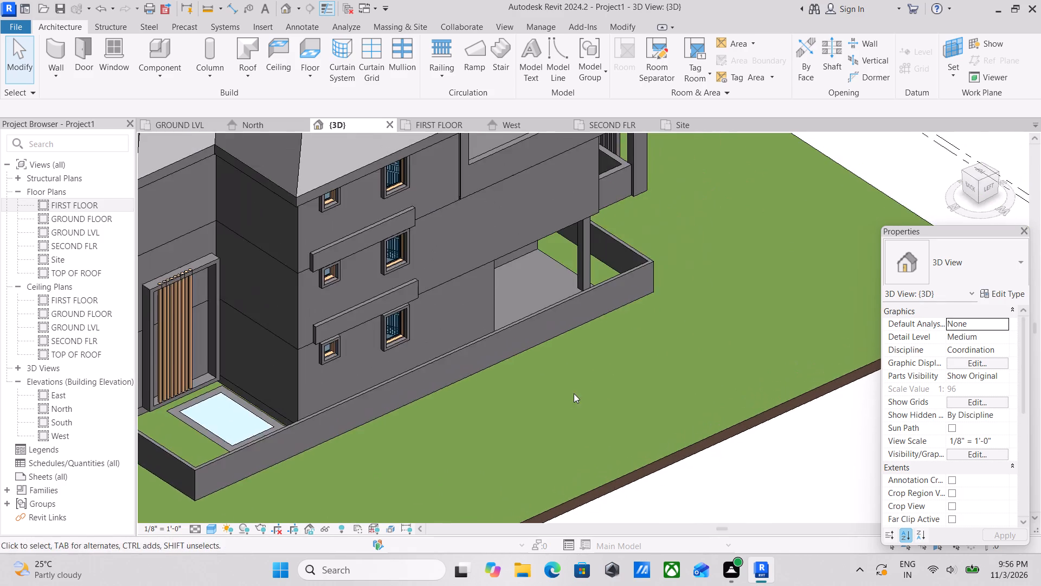
scroll(640, 302, "down", 1)
middle_click_drag(640, 302, 619, 373)
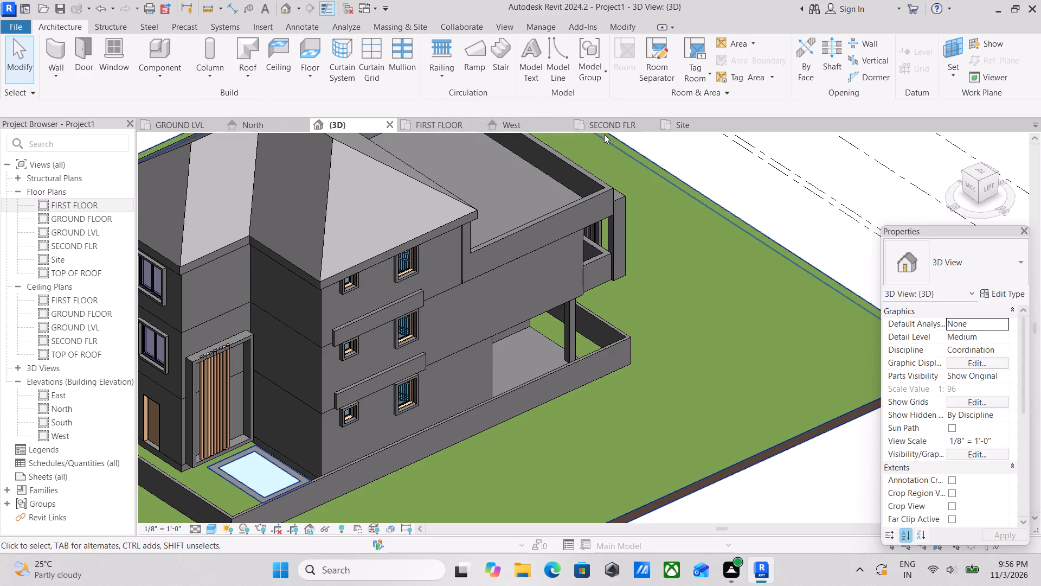
Review the FIRST FLOOR plan, the West elevation and the GROUND LVL plan.
left_click(434, 126)
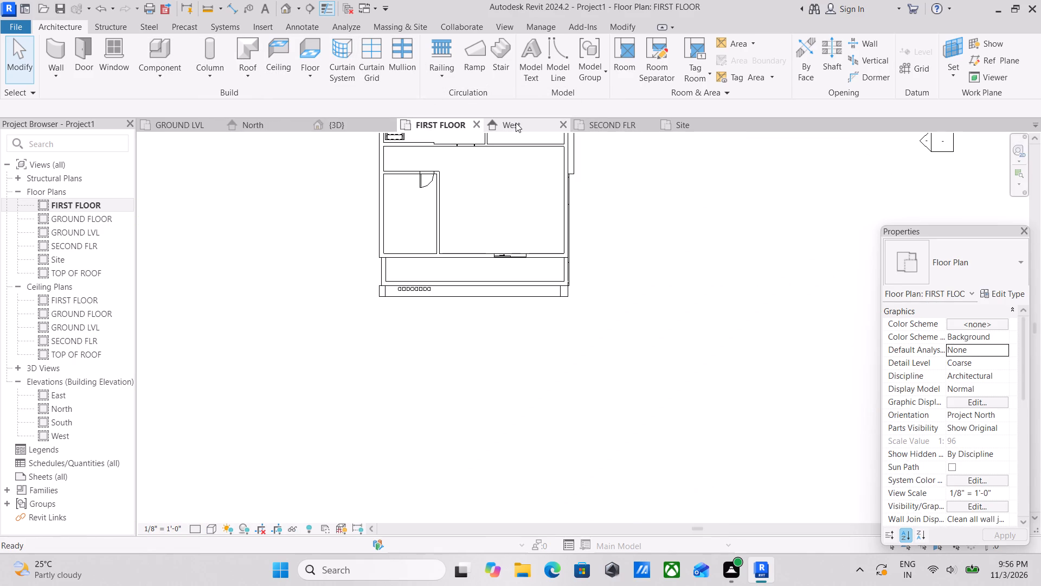
left_click(516, 123)
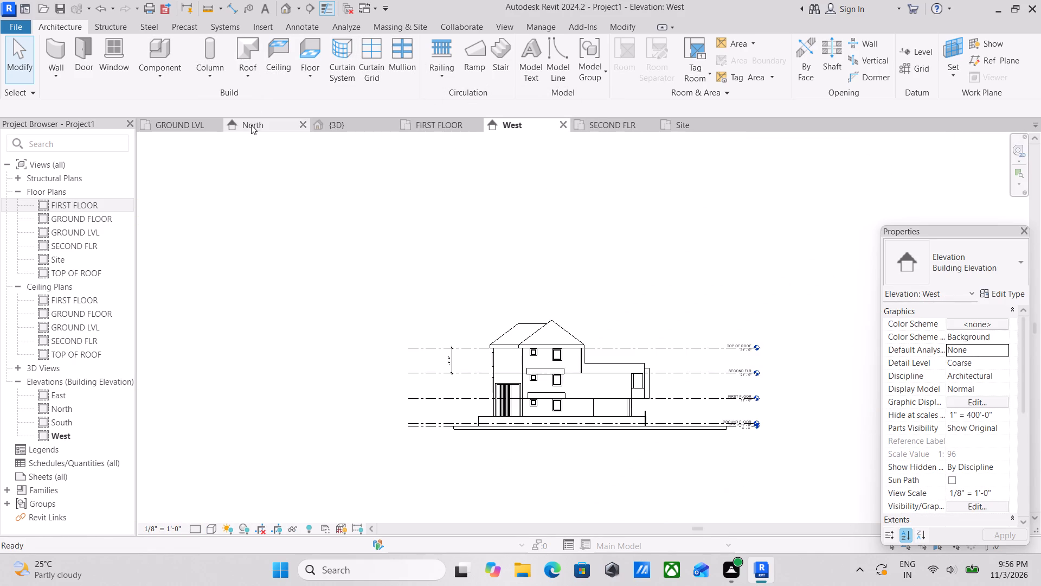
left_click(350, 125)
left_click(419, 125)
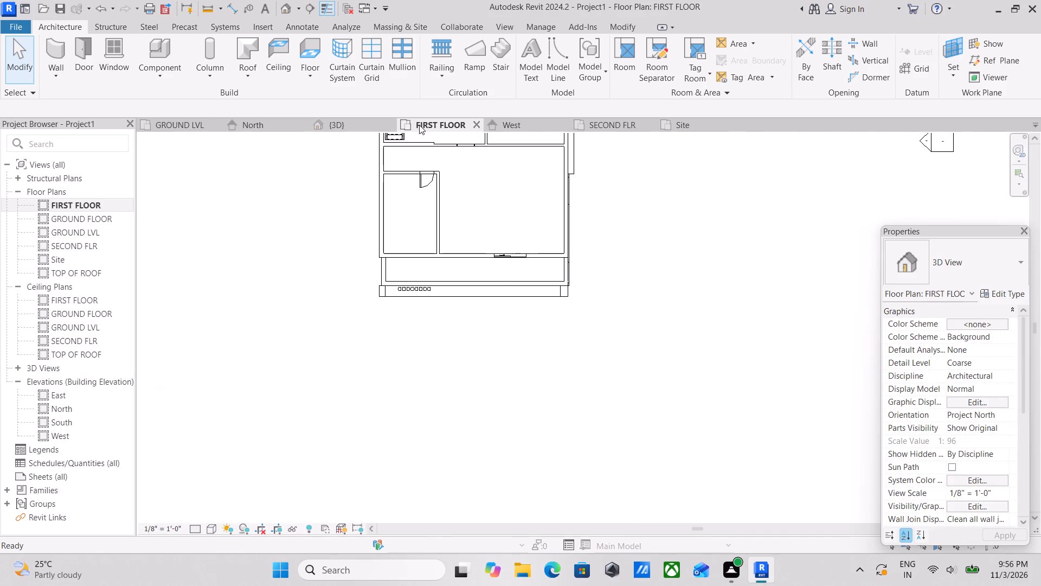
middle_click_drag(475, 193, 479, 335)
middle_click_drag(475, 263, 475, 323)
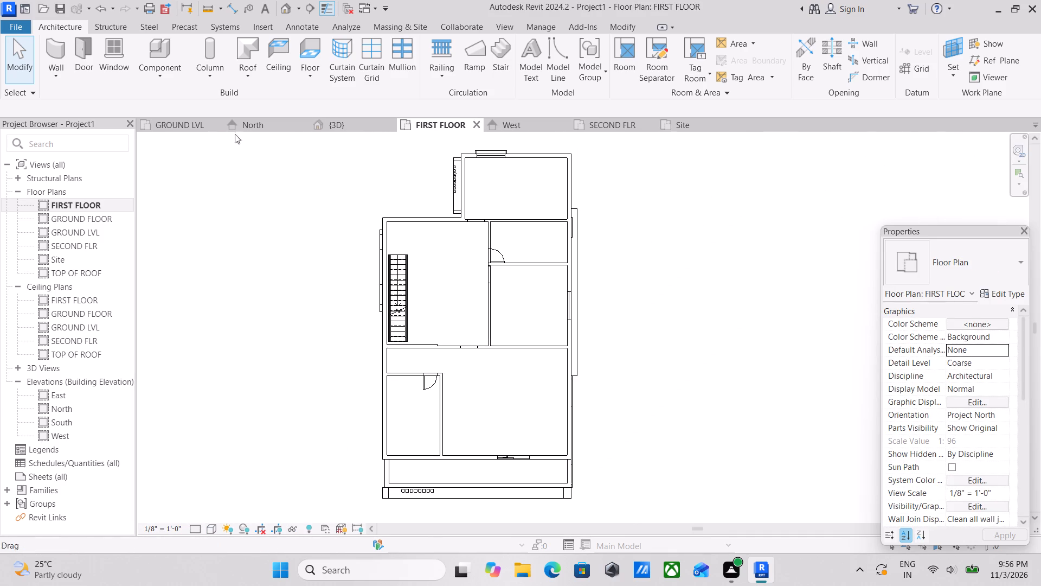
left_click(165, 131)
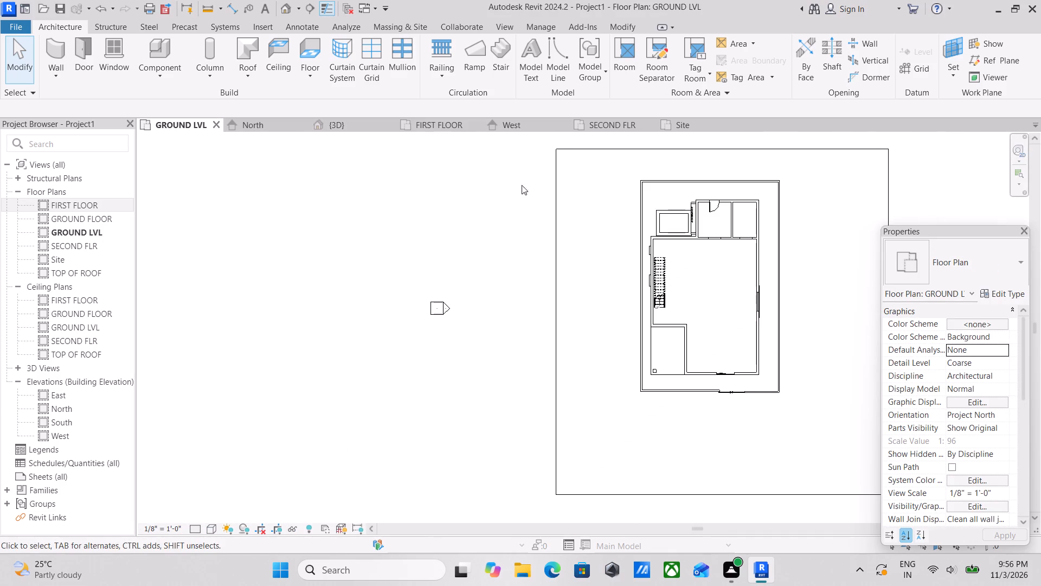
scroll(853, 322, "up", 4)
middle_click_drag(687, 249, 640, 340)
middle_click_drag(516, 263, 477, 309)
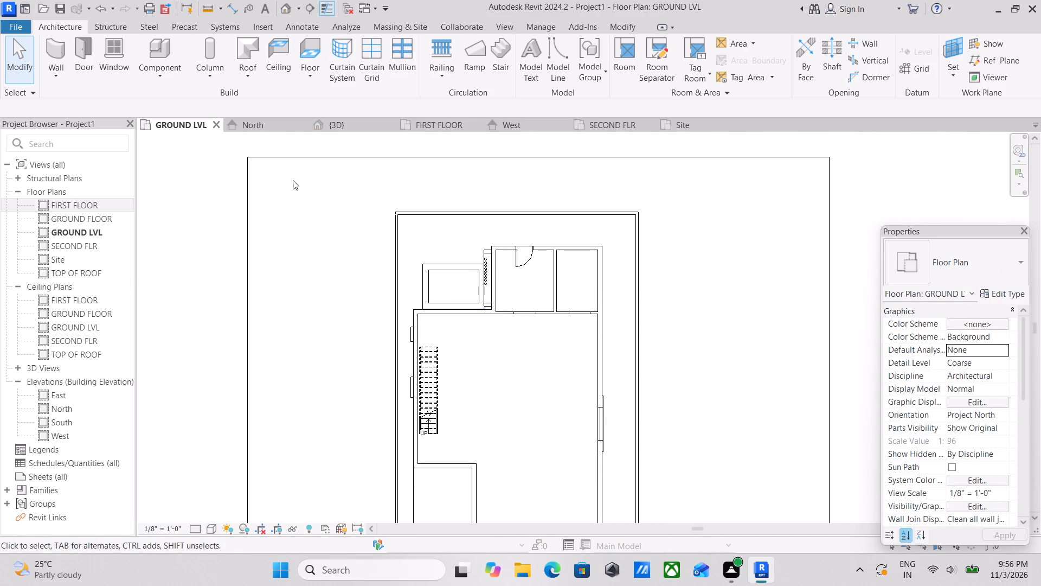
Open the GROUND FLOOR ceiling plan and examine its room layout.
double_click(94, 313)
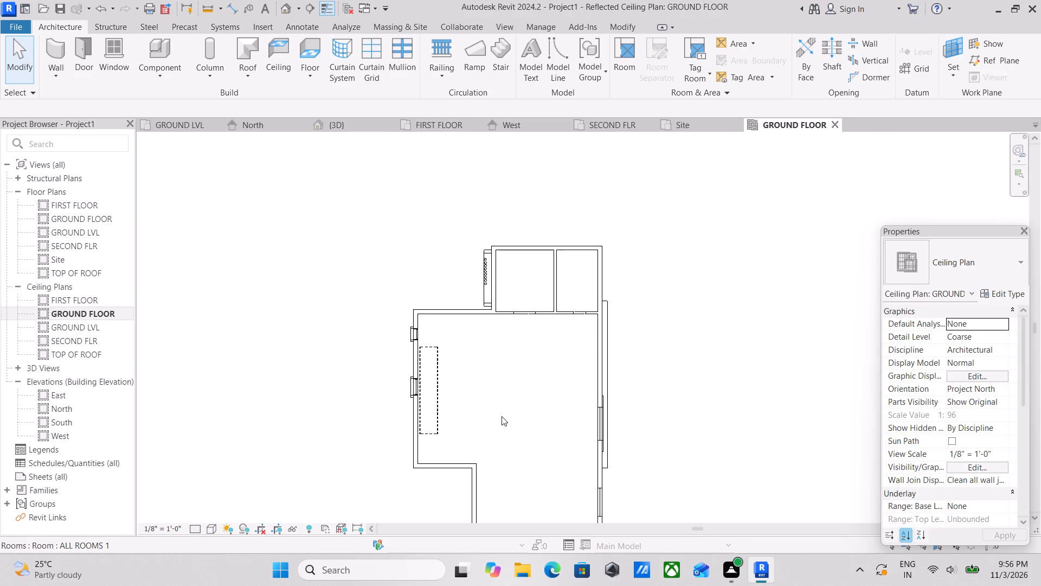
scroll(502, 416, "down", 1)
middle_click_drag(500, 416, 466, 242)
scroll(477, 297, "down", 2)
middle_click_drag(477, 309, 475, 428)
scroll(448, 377, "up", 3)
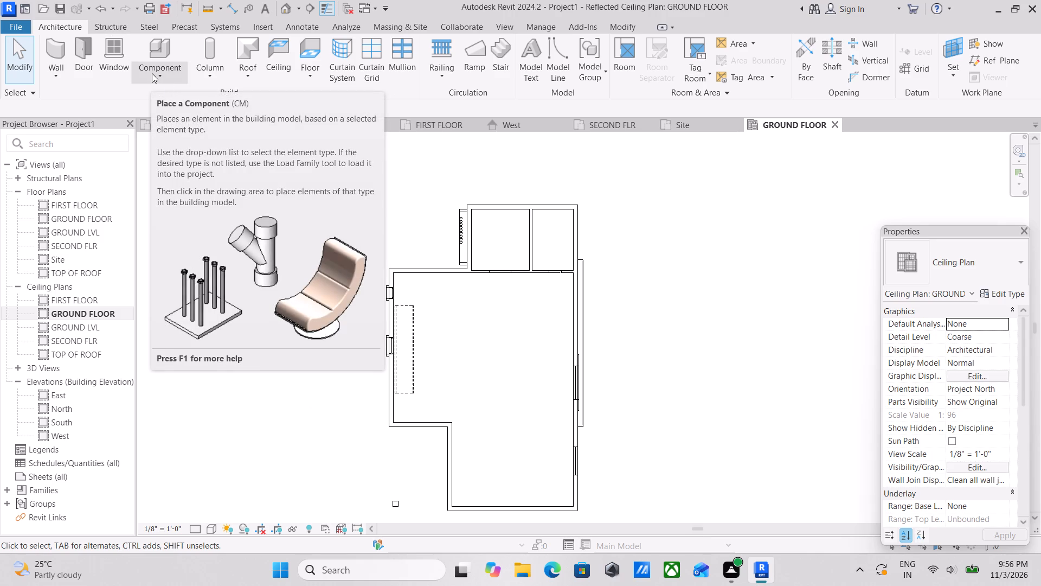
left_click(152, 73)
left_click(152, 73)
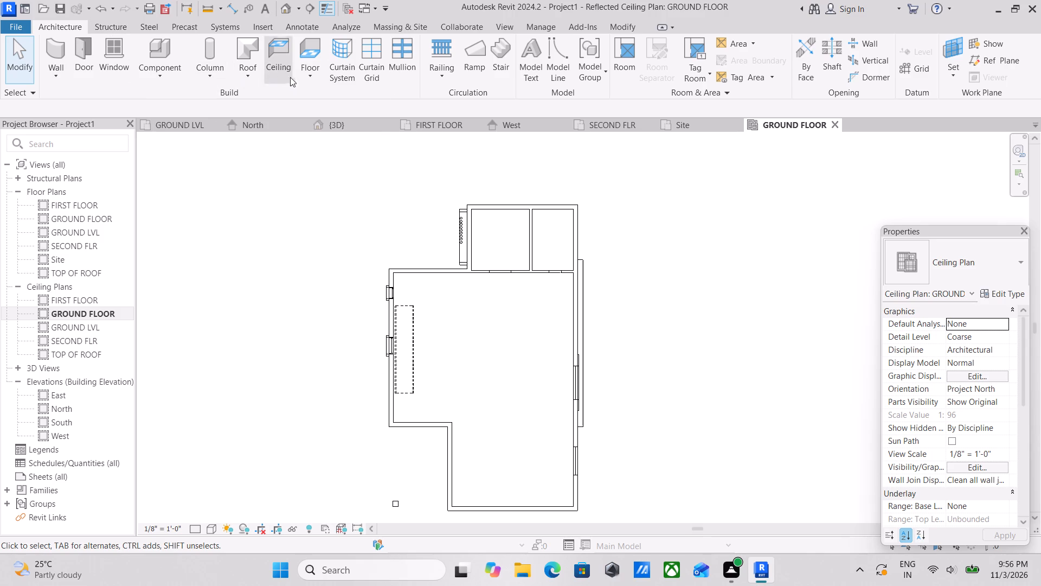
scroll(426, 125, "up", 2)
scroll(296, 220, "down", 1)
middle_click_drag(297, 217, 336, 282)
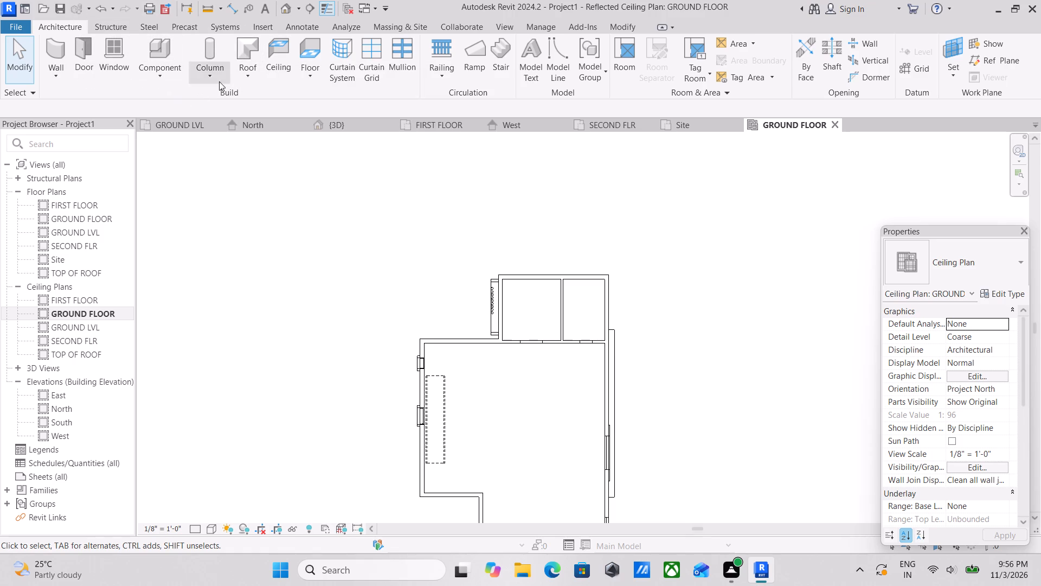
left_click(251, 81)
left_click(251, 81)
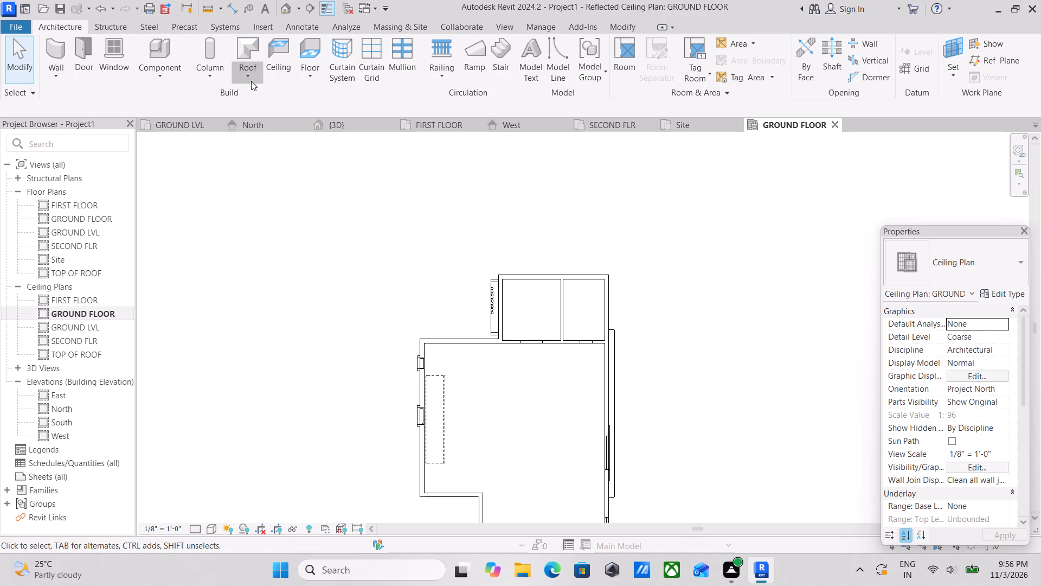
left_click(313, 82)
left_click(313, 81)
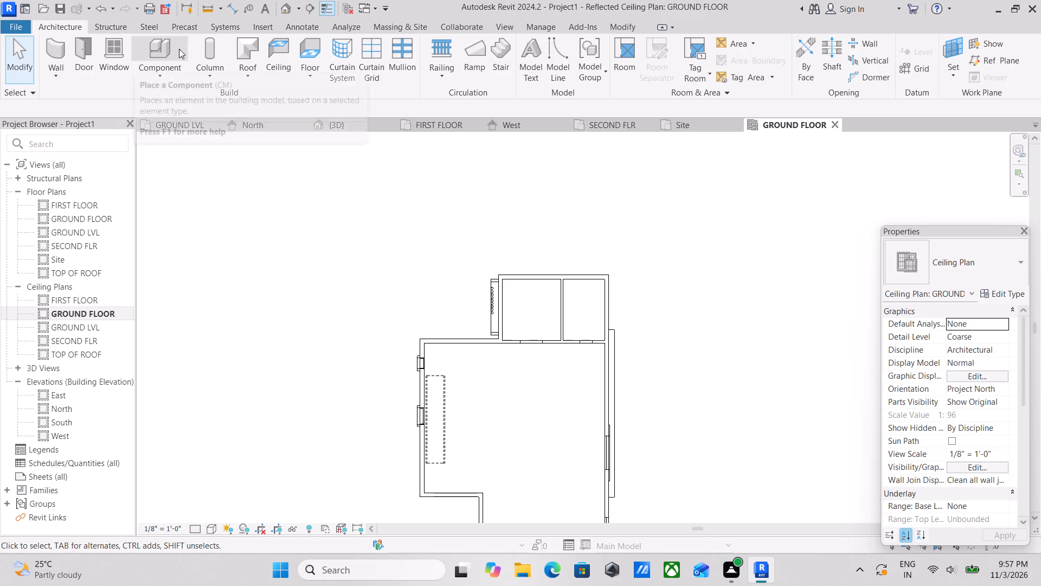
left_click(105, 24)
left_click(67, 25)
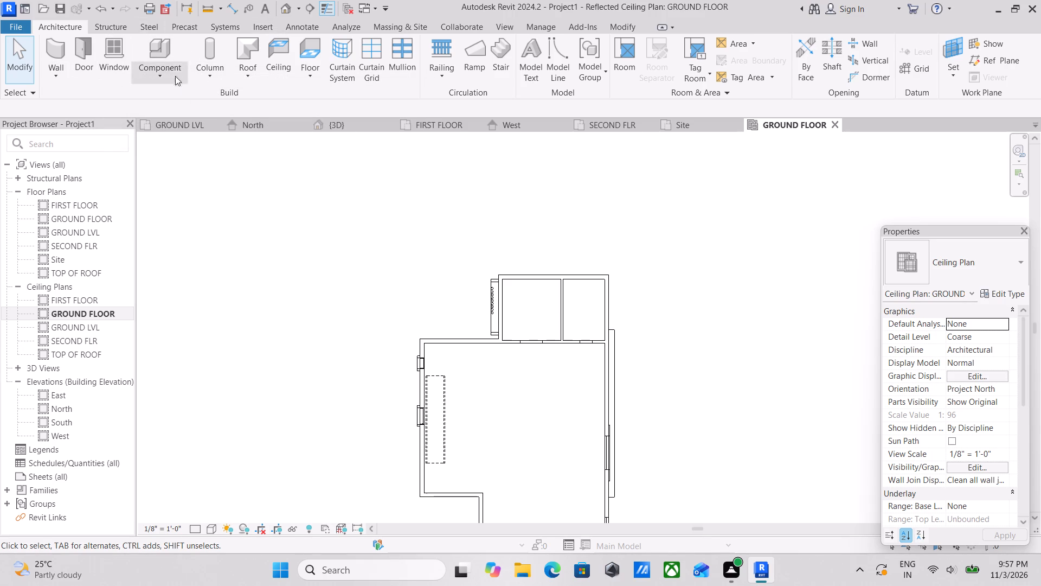
Start loading a family and browse to the SHOWER folder inside SHUBHAM CITY in Documents.
left_click(266, 25)
left_click(538, 62)
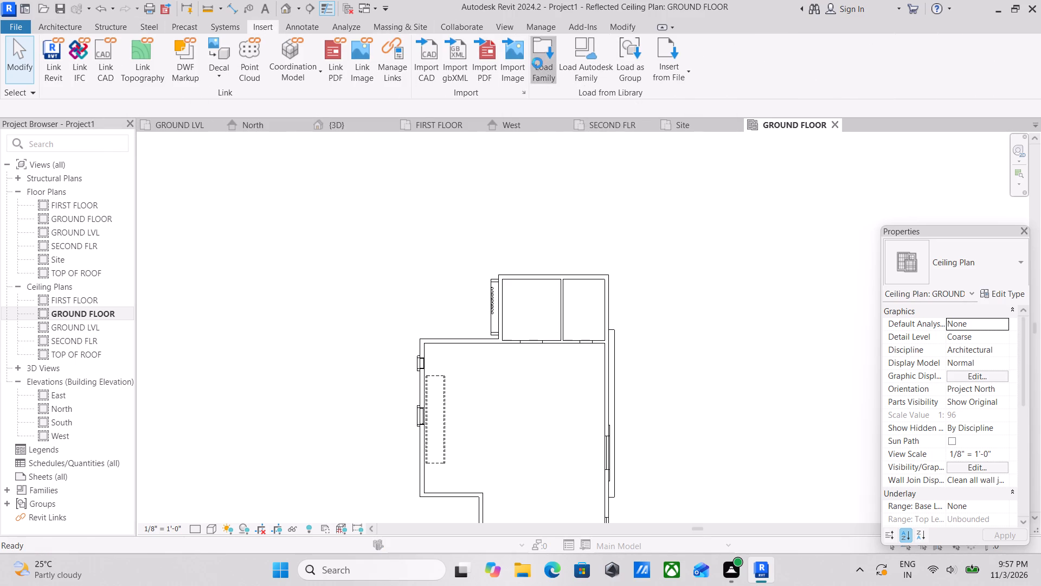
left_click(407, 208)
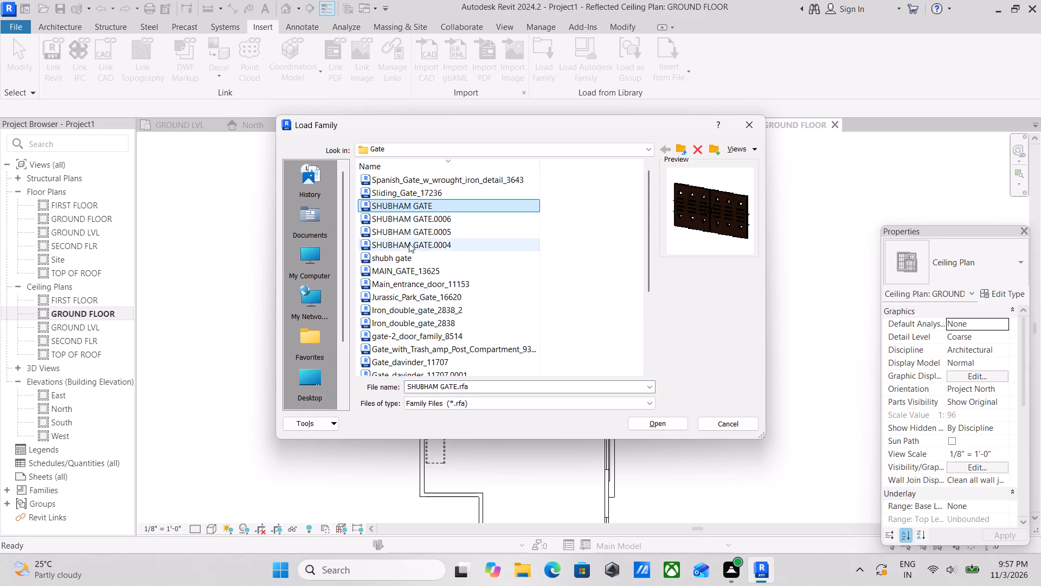
scroll(407, 252, "down", 2)
scroll(407, 252, "up", 10)
left_click(317, 211)
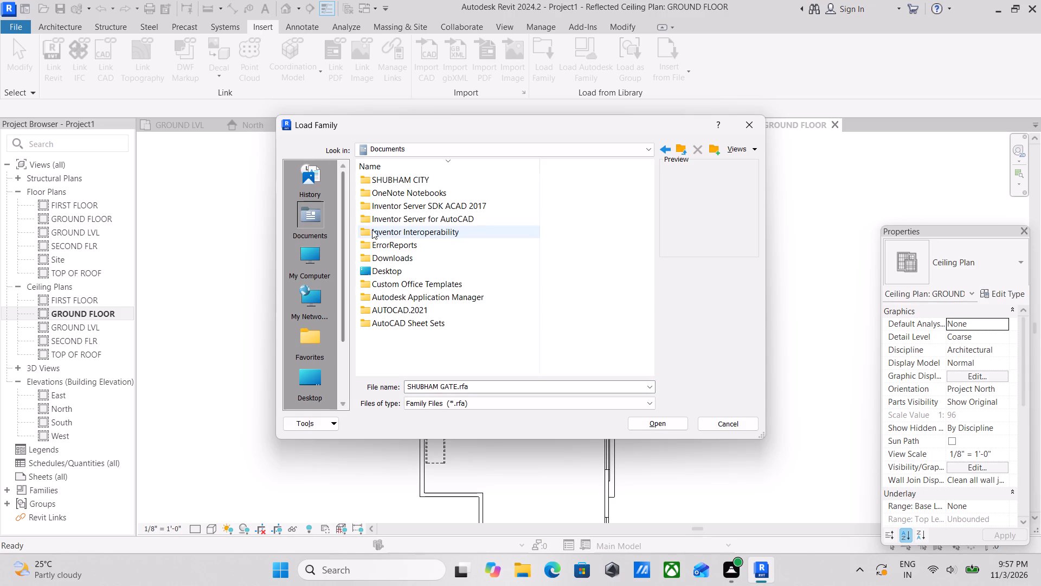
scroll(407, 238, "down", 1)
scroll(407, 238, "up", 2)
double_click(395, 184)
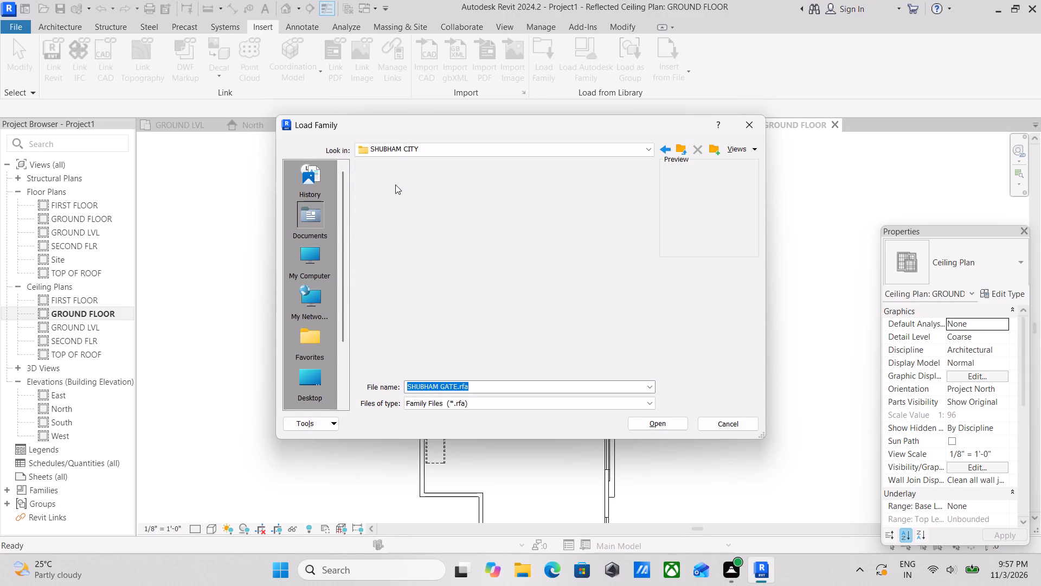
double_click(400, 174)
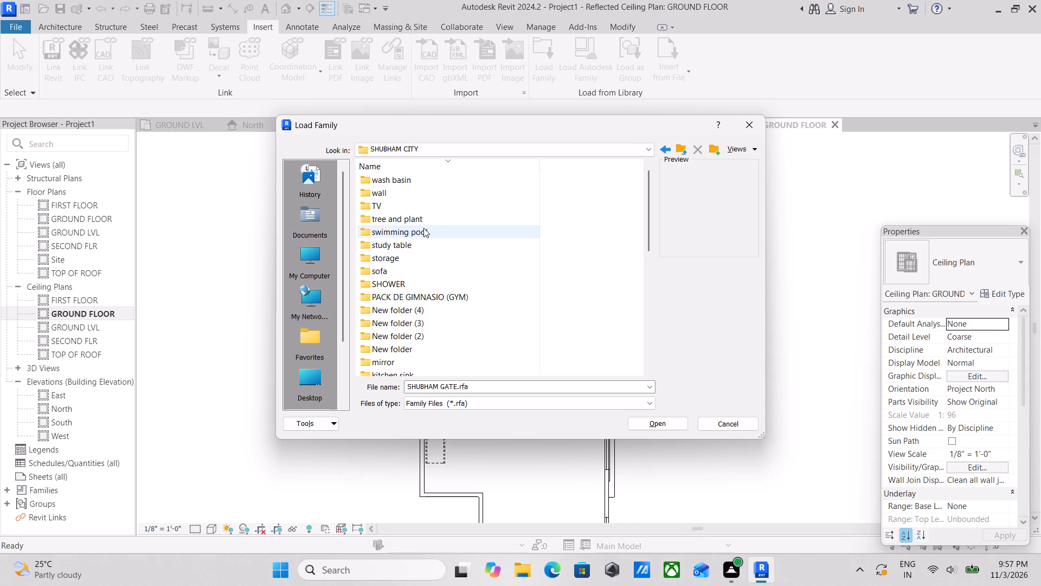
scroll(426, 231, "down", 2)
scroll(400, 239, "up", 1)
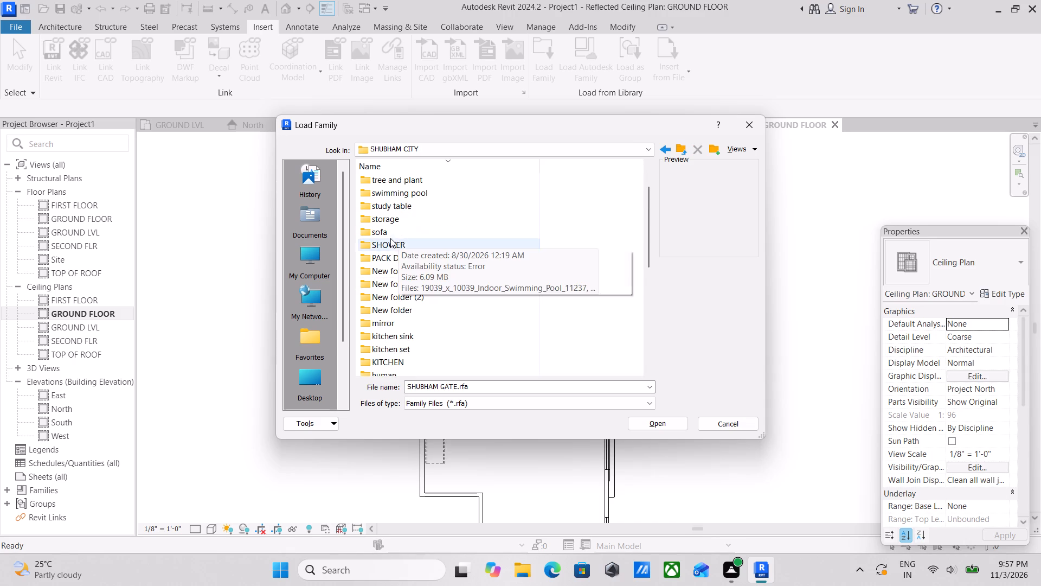
double_click(380, 245)
Compare the shower and faucet families in the SHOWER folder and load YOURKECO_11446 into the project.
left_click(383, 244)
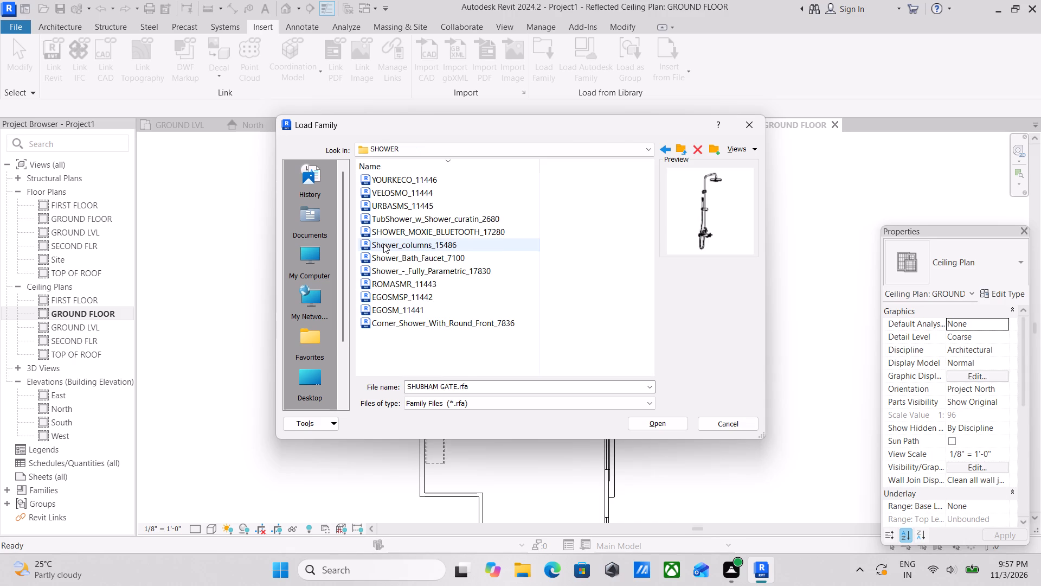
left_click(385, 218)
left_click(384, 232)
scroll(408, 297, "down", 2)
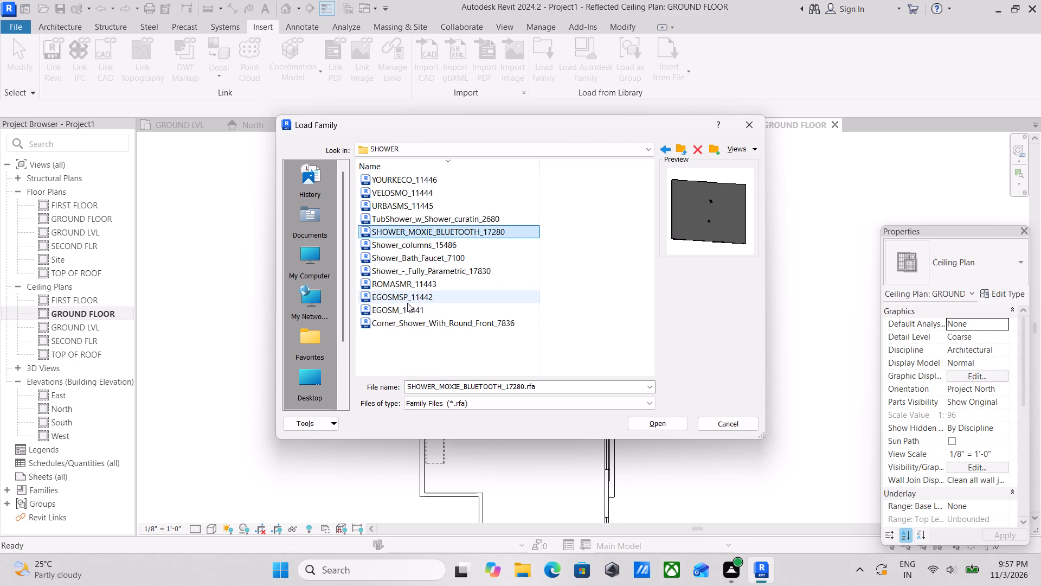
left_click(407, 303)
left_click(416, 321)
left_click(401, 309)
scroll(393, 265, "up", 2)
left_click(390, 200)
scroll(388, 171, "up", 3)
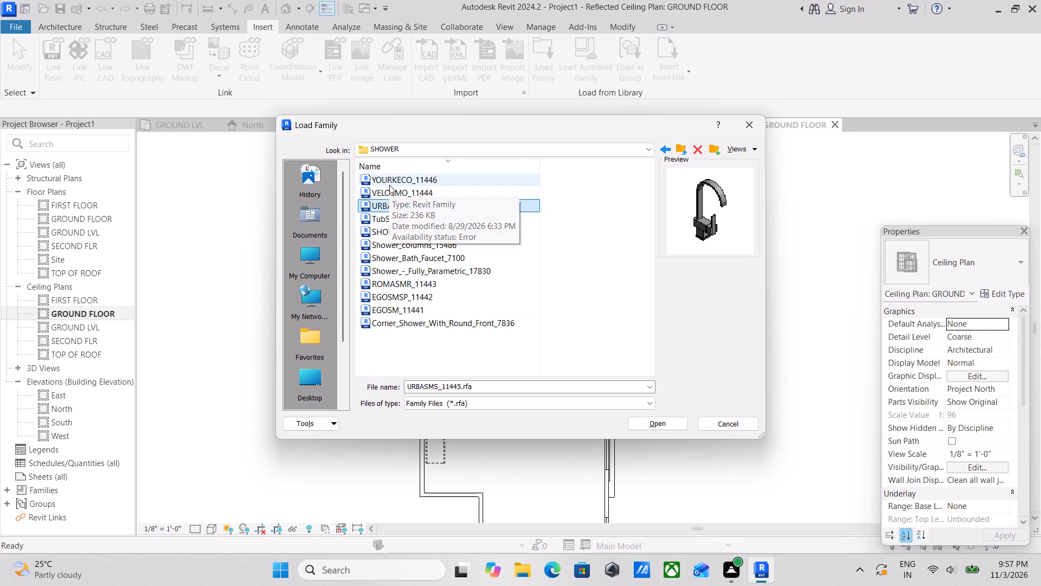
double_click(389, 183)
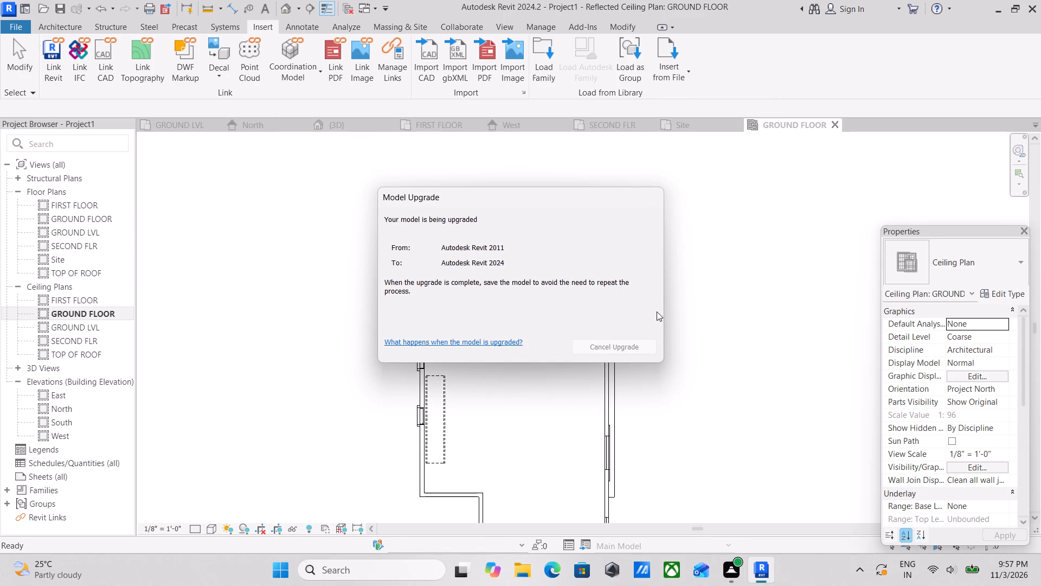
scroll(652, 334, "down", 1)
key("Escape")
key("Escape")
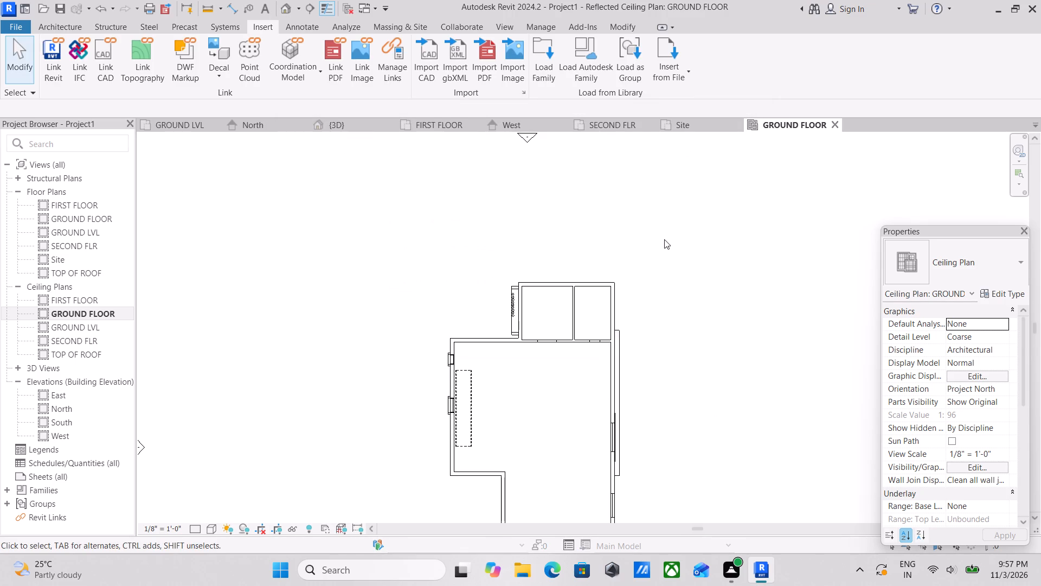
Start loading another family and preview ROMASMR_11443 and SHOWER_MOXIE_BLUETOOTH_17280 in the SHOWER folder.
left_click(68, 22)
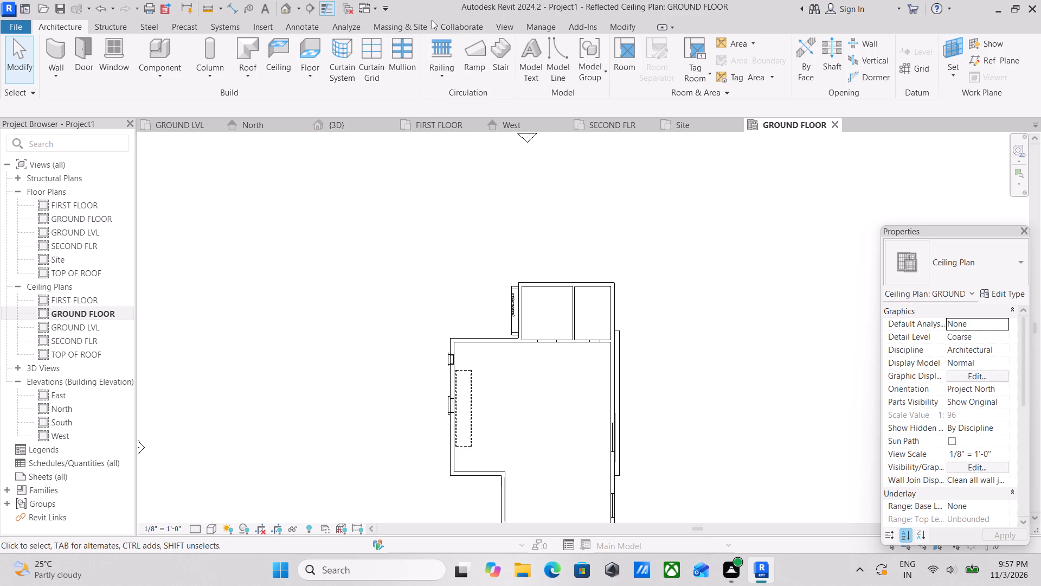
left_click(262, 27)
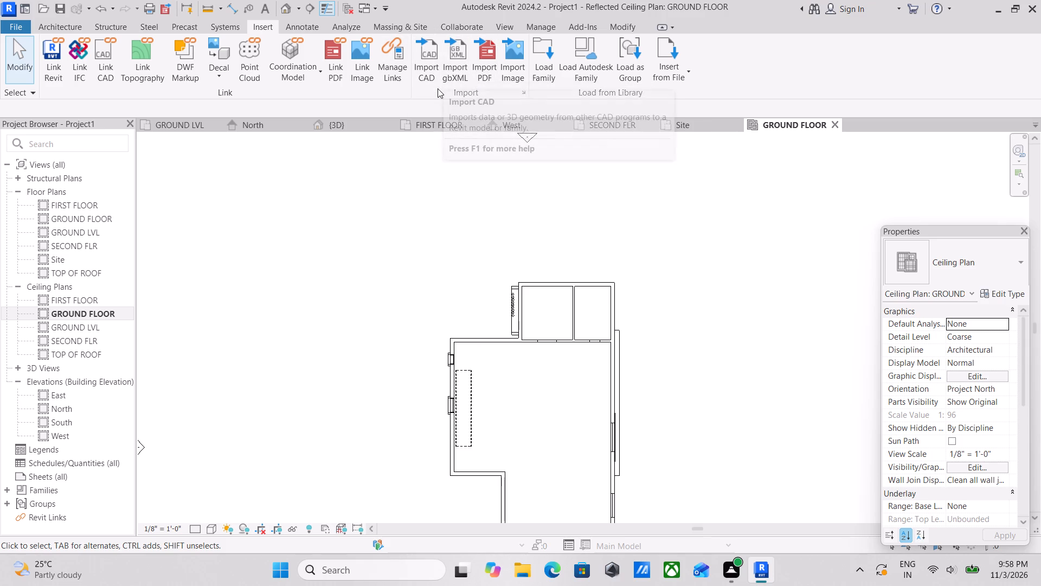
left_click(547, 60)
left_click(401, 226)
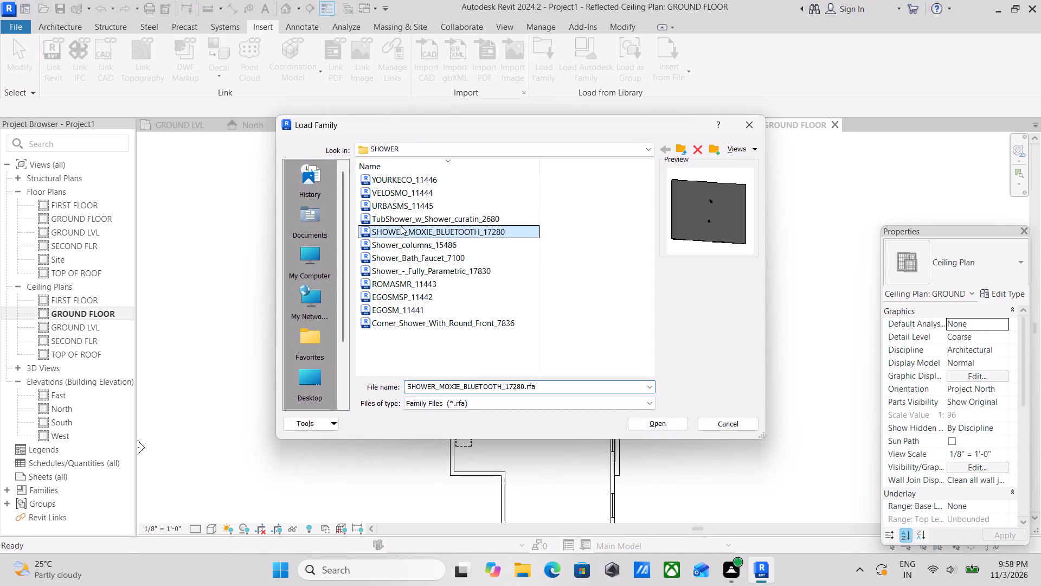
scroll(453, 283, "down", 2)
left_click(428, 284)
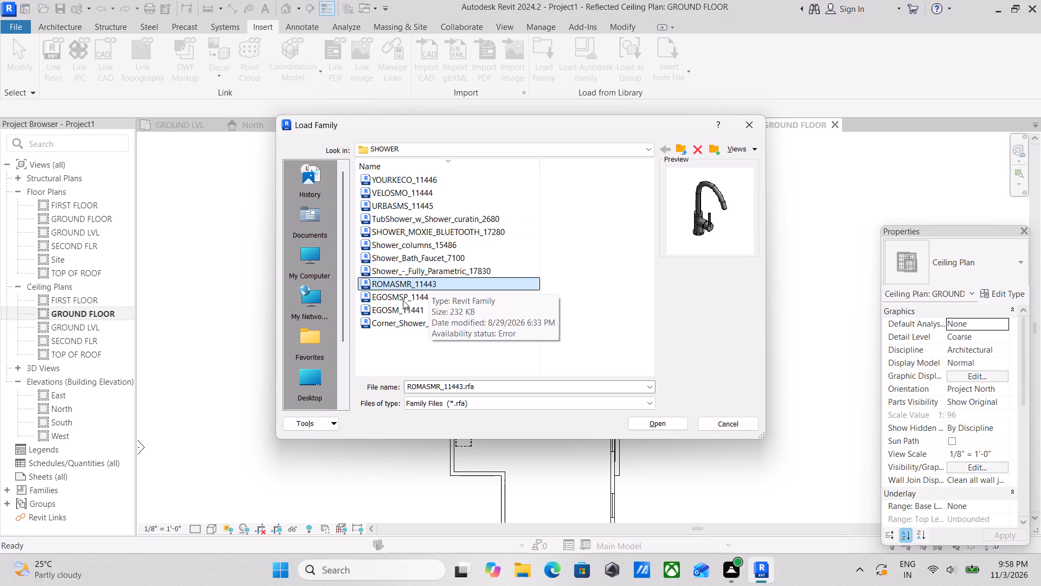
left_click(387, 235)
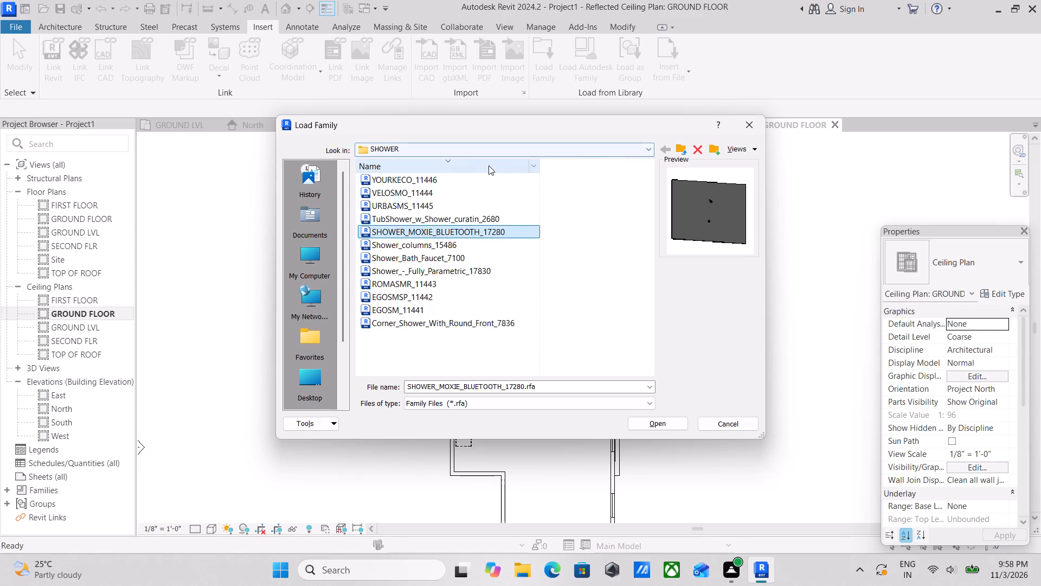
Look through the SHUBHAM CITY family folders and preview the arched French glass door in DOORS FAMILY.
left_click(639, 144)
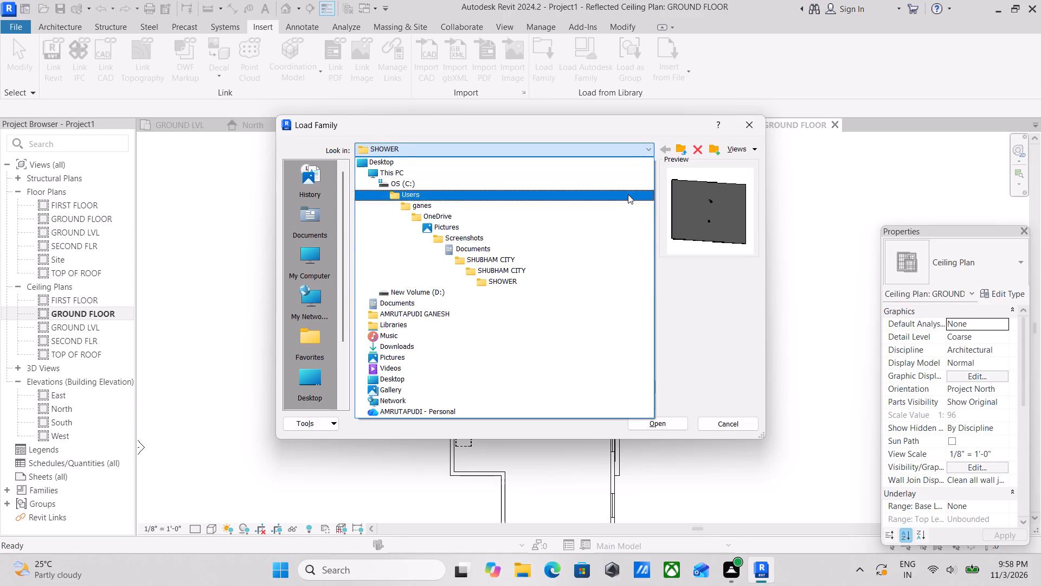
left_click(511, 274)
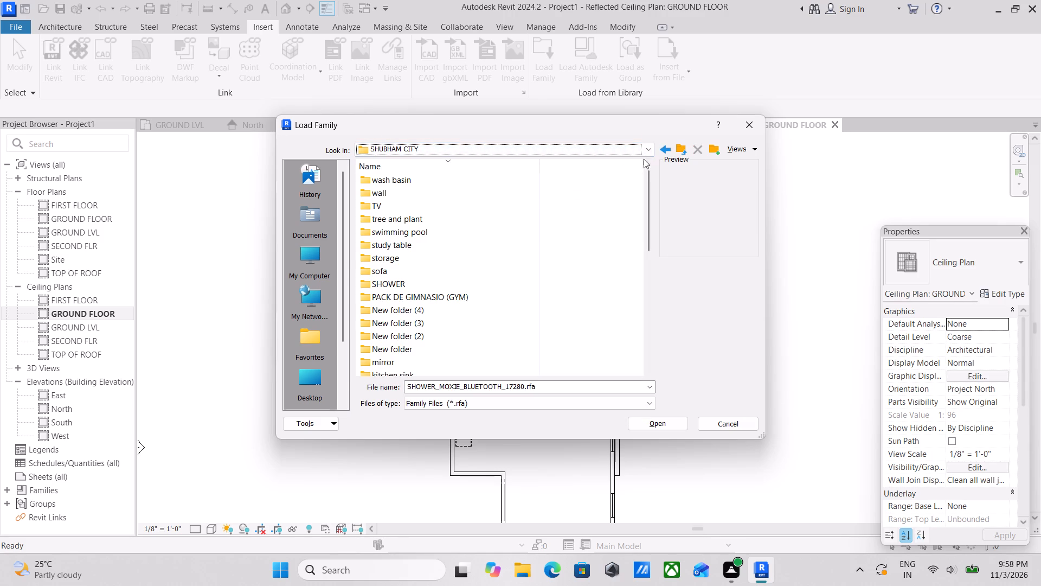
scroll(393, 267, "down", 7)
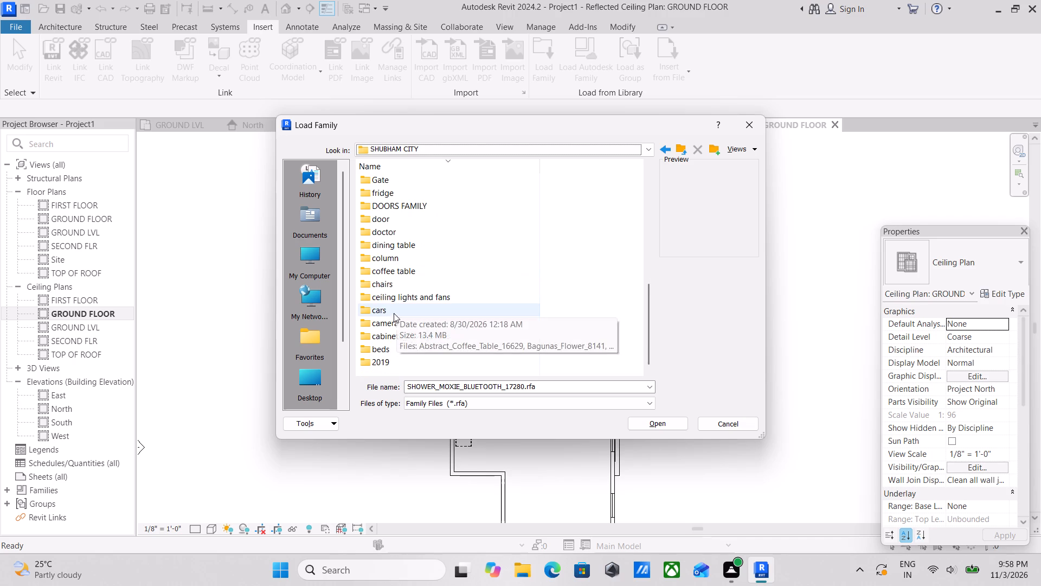
scroll(394, 313, "down", 2)
scroll(399, 345, "up", 6)
scroll(393, 311, "down", 5)
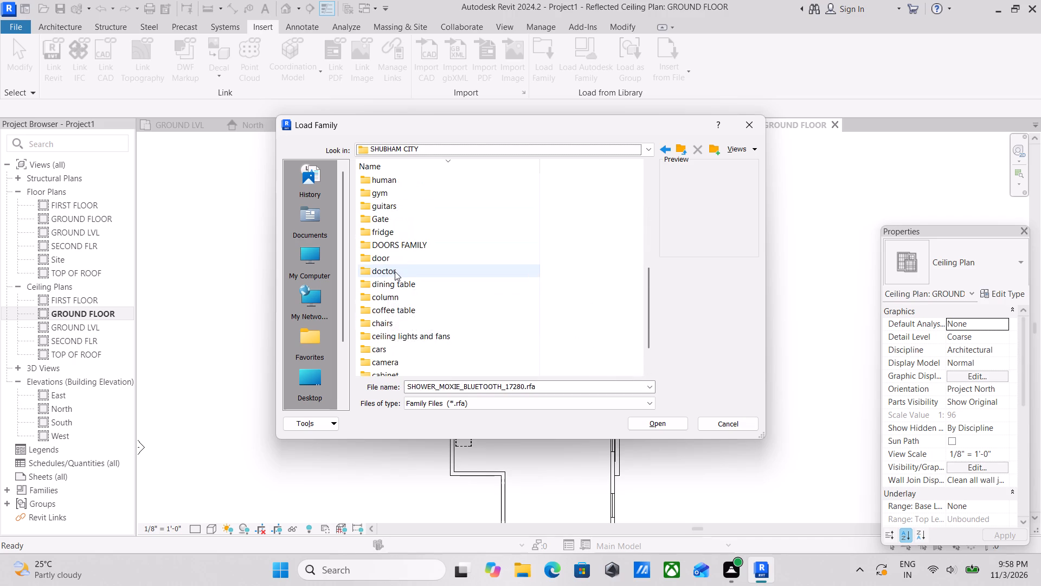
scroll(395, 271, "down", 2)
double_click(404, 204)
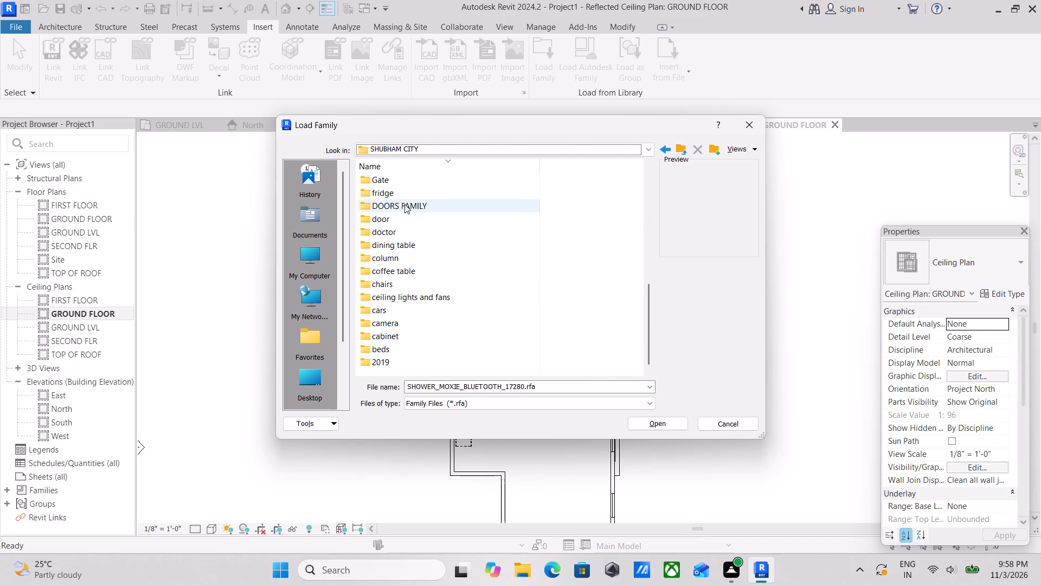
left_click(407, 183)
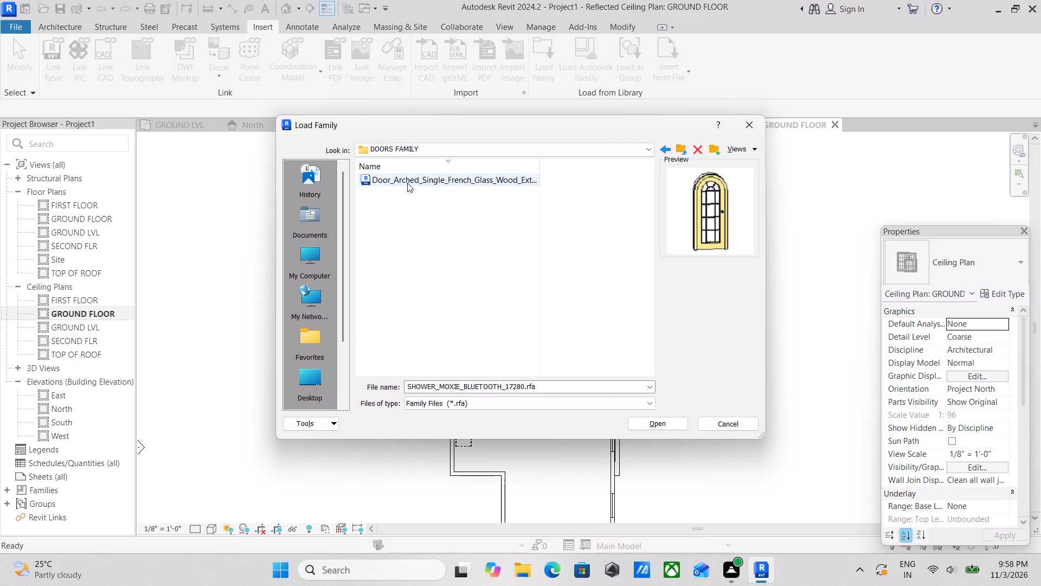
left_click(657, 145)
left_click(659, 150)
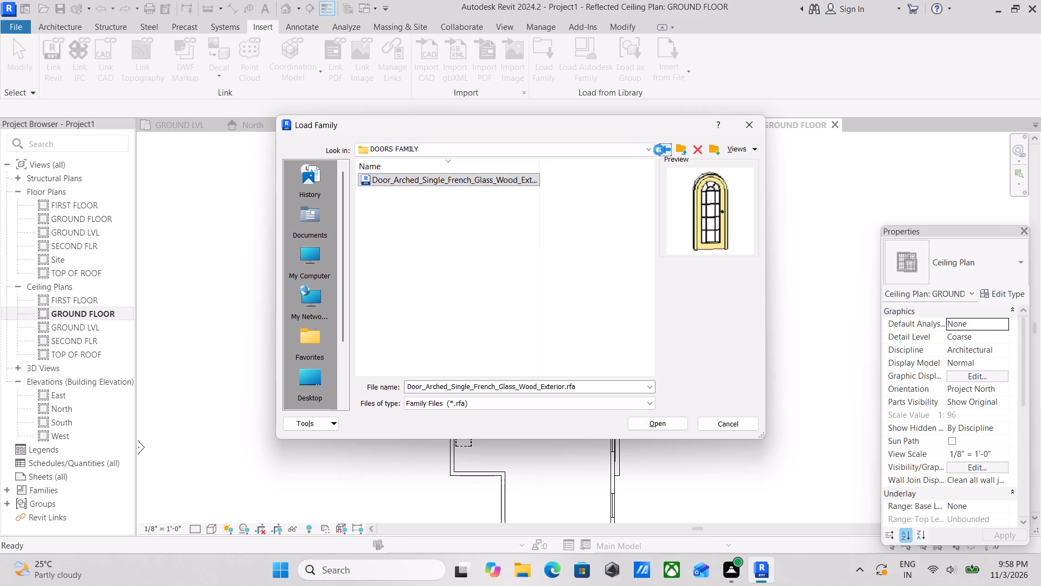
Examine the gate family previews in the Gate folder, including SHUBHAM GATE, Gate_davinder_11707.0001, Gate_7048 and gate_7956.0001.
scroll(380, 232, "up", 3)
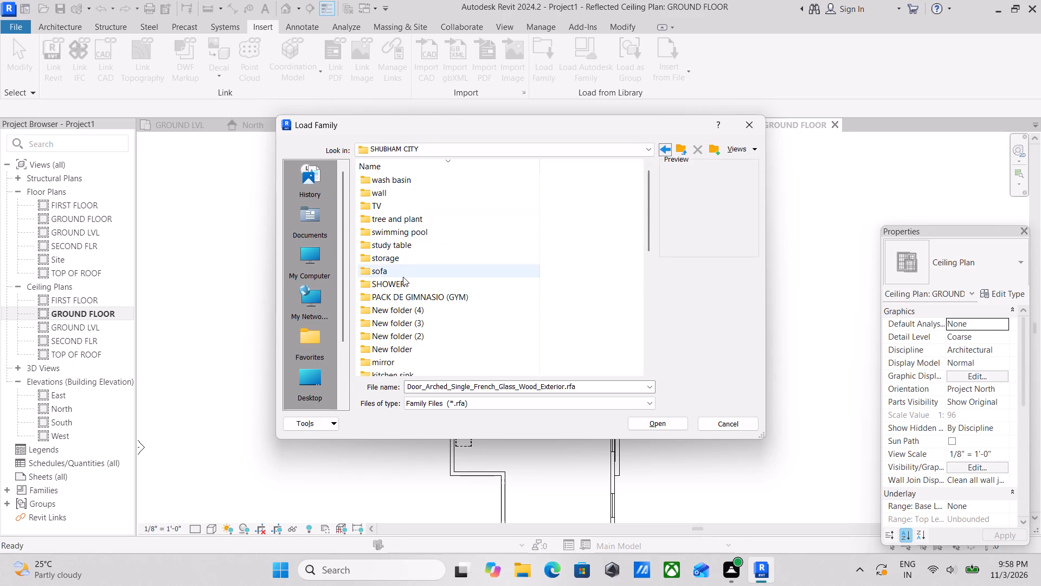
scroll(402, 279, "down", 4)
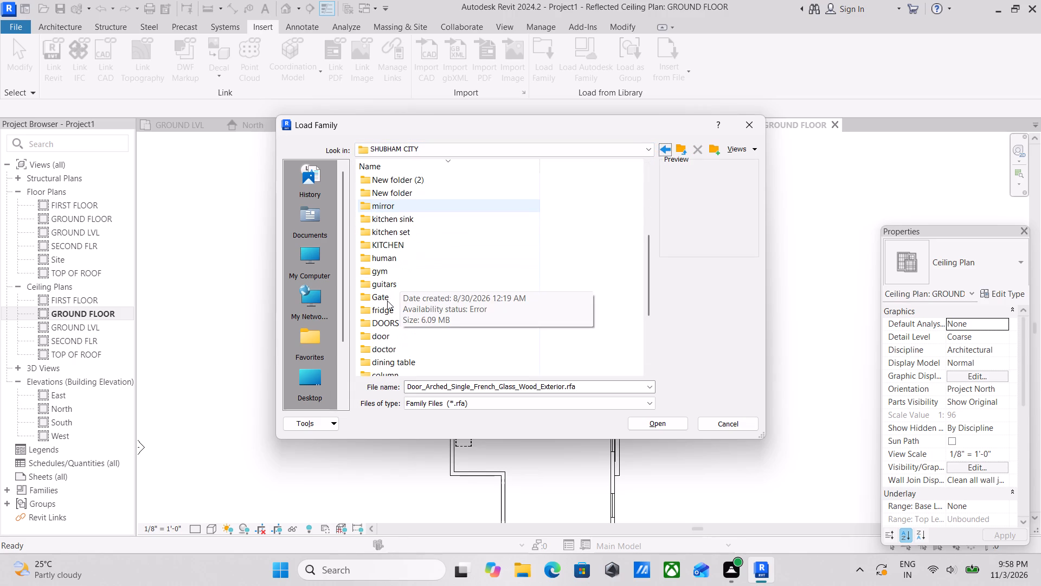
double_click(387, 301)
left_click(395, 208)
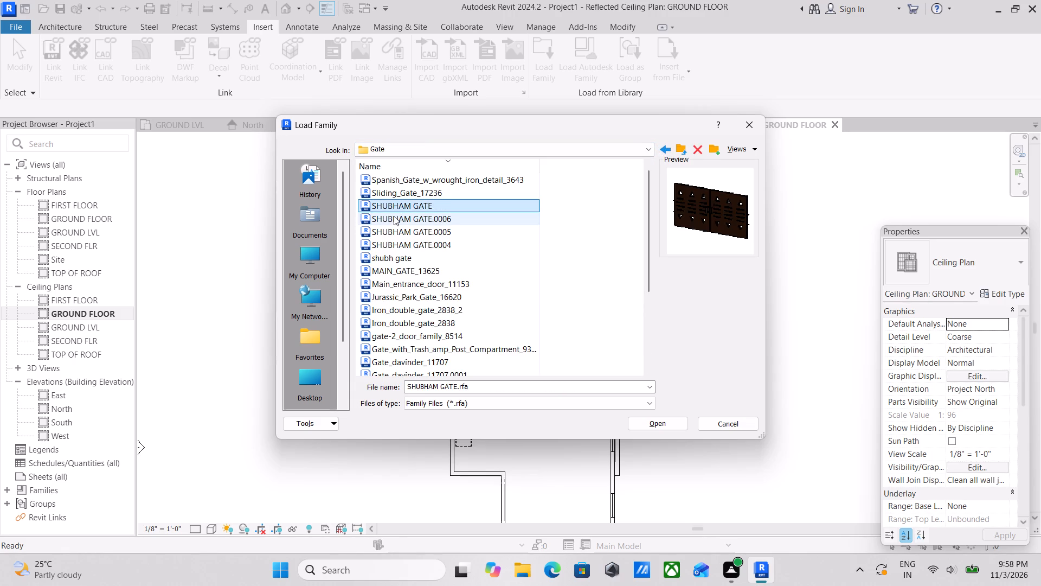
left_click(394, 217)
scroll(399, 284, "down", 2)
left_click(400, 286)
scroll(395, 235, "down", 3)
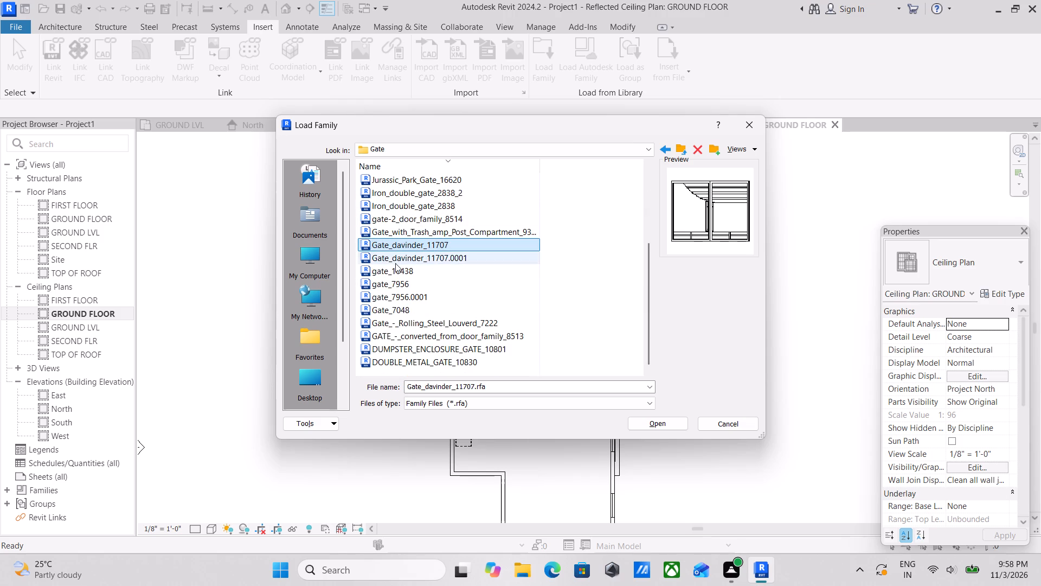
left_click(396, 279)
left_click(394, 256)
left_click(394, 265)
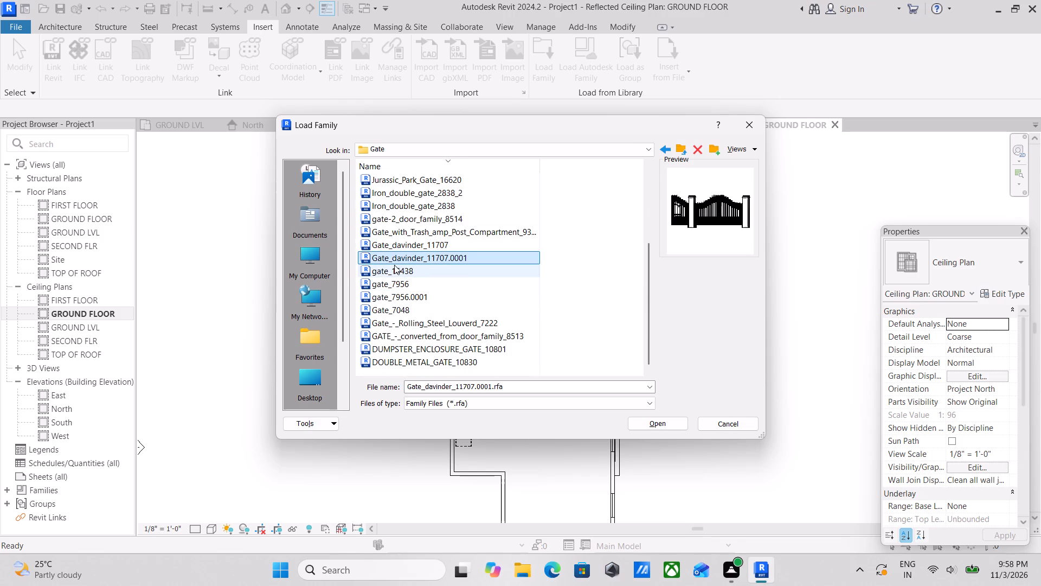
scroll(402, 276, "down", 3)
left_click(403, 311)
scroll(413, 351, "down", 2)
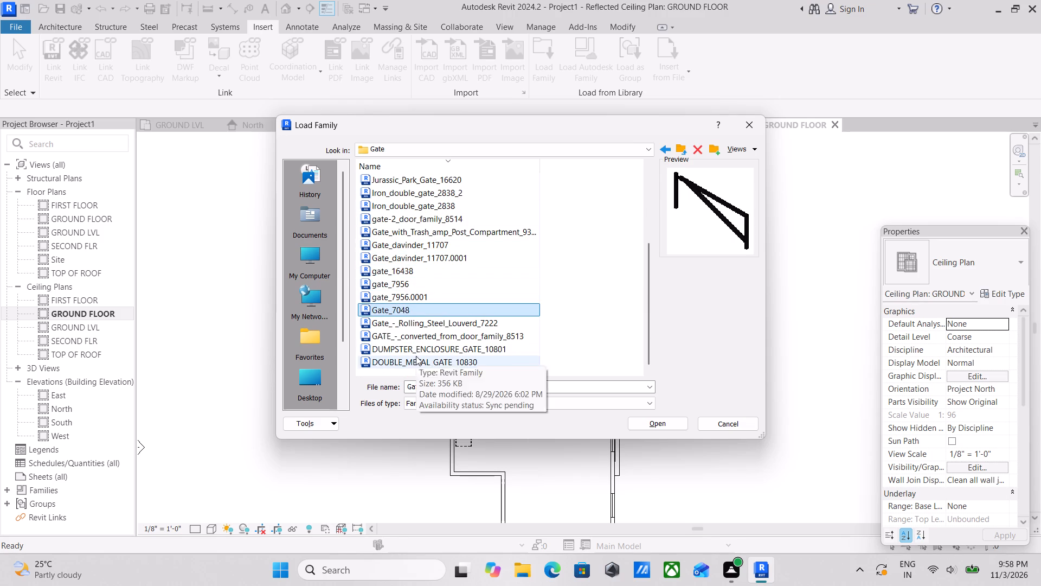
left_click(416, 356)
left_click(413, 344)
left_click(415, 333)
left_click(417, 320)
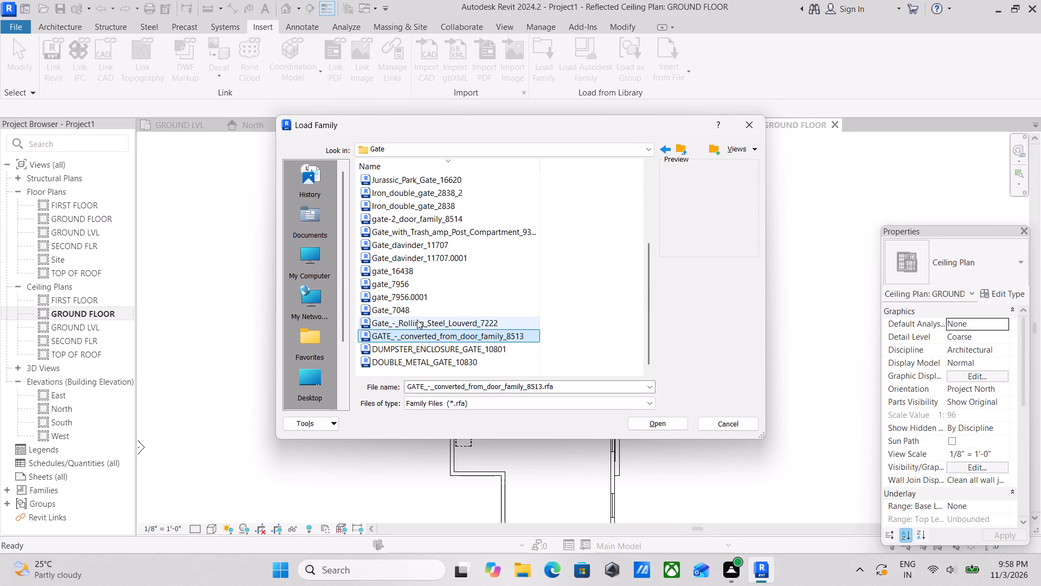
left_click(401, 275)
left_click(401, 292)
scroll(406, 243, "up", 3)
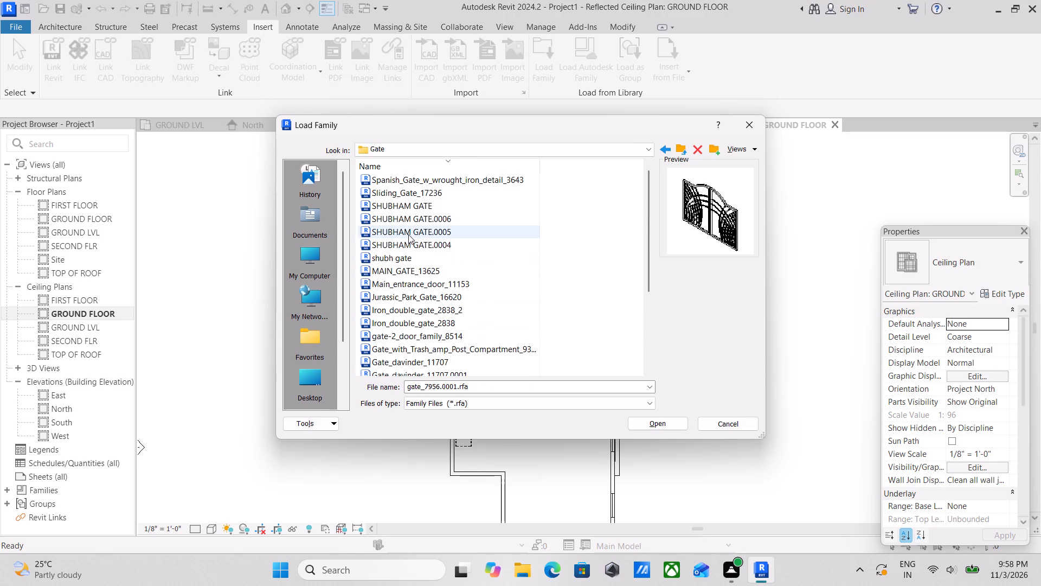
scroll(408, 234, "up", 3)
left_click(671, 150)
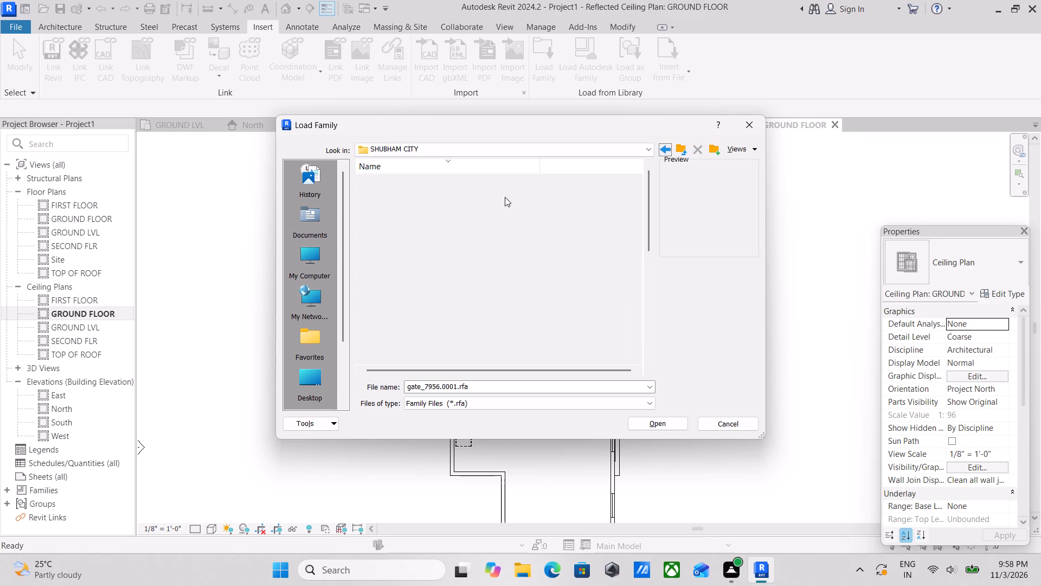
Preview the Wardrobe_Cabinet_8465 family in the storage folder of SHUBHAM CITY.
scroll(390, 209, "up", 4)
scroll(397, 256, "down", 2)
scroll(401, 282, "up", 3)
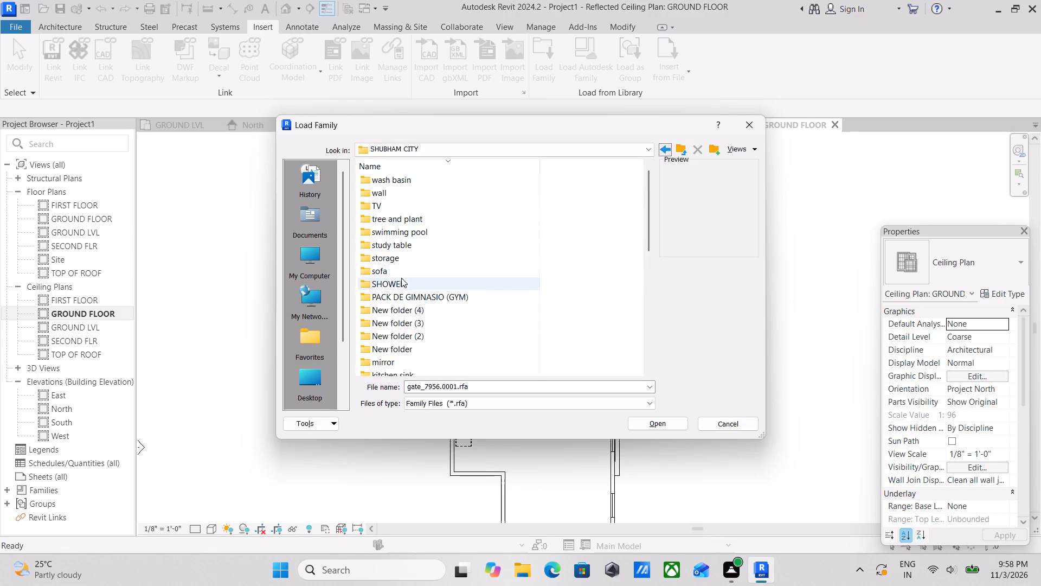
double_click(403, 256)
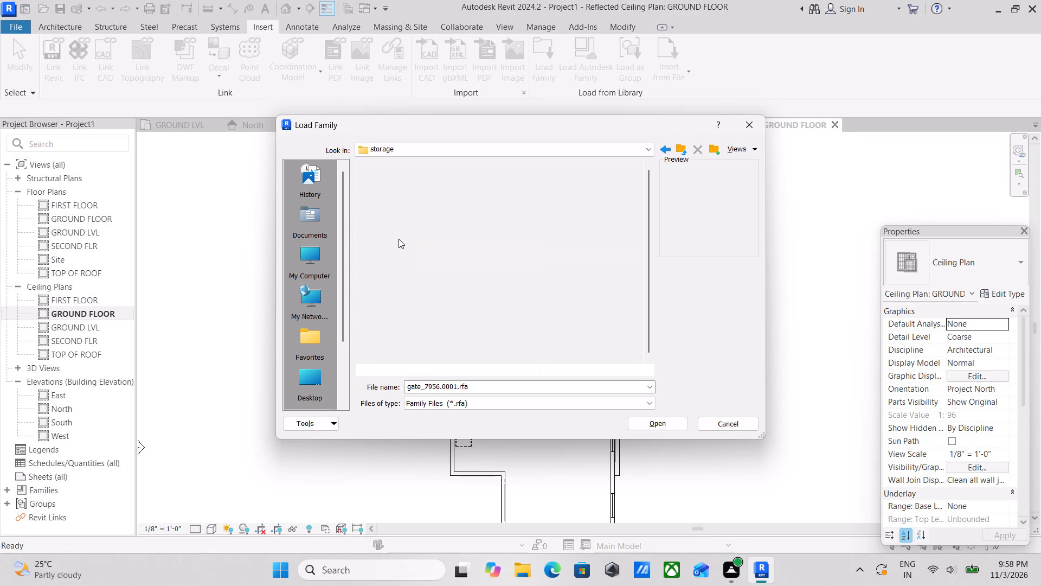
left_click(397, 229)
left_click(399, 197)
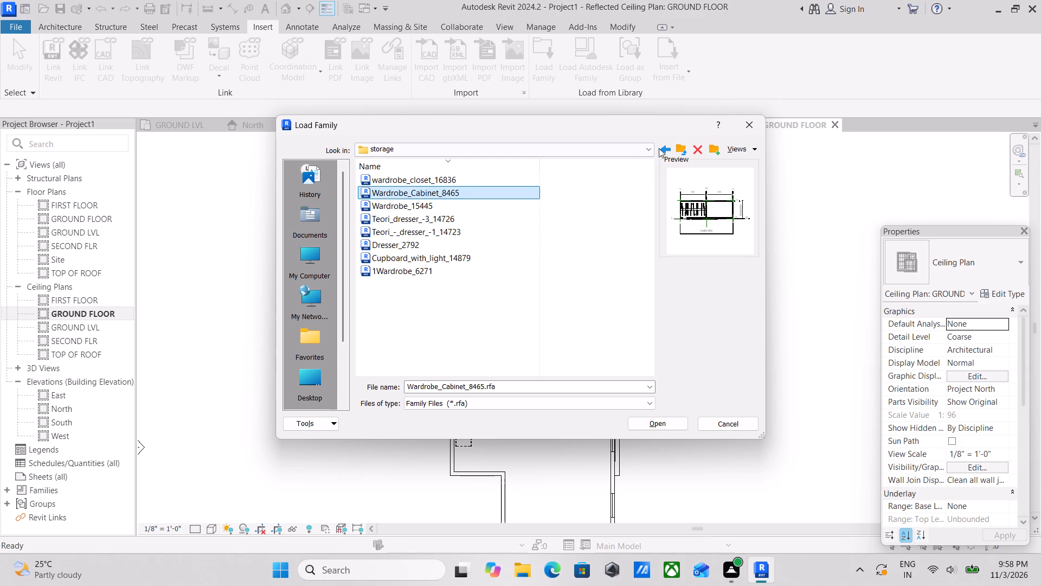
left_click(666, 145)
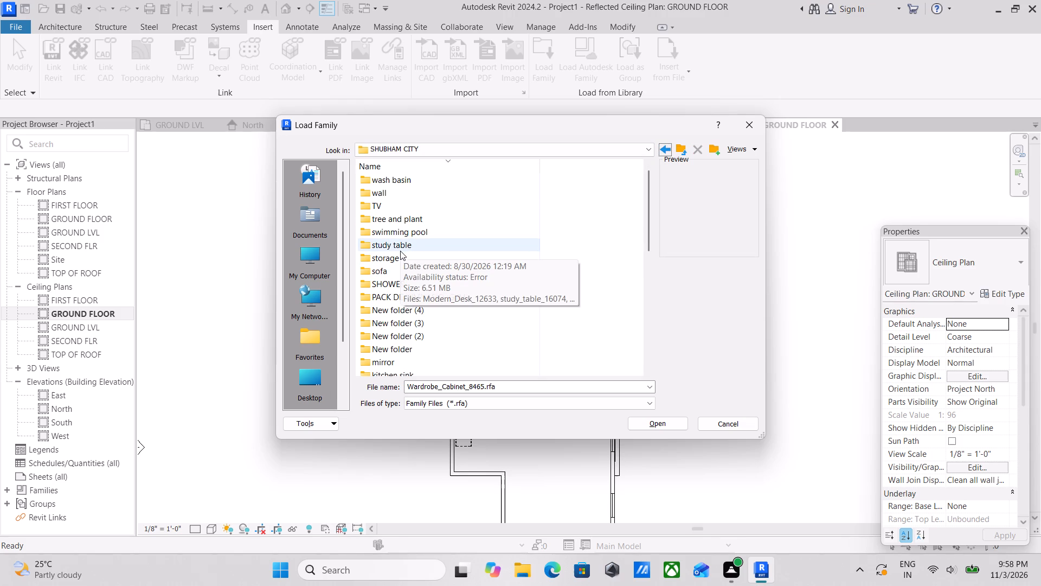
Compare the desk families in the study table folder, including study_table_16074 and Modern_Desk_12633, and return to SHUBHAM CITY.
left_click(400, 258)
double_click(397, 243)
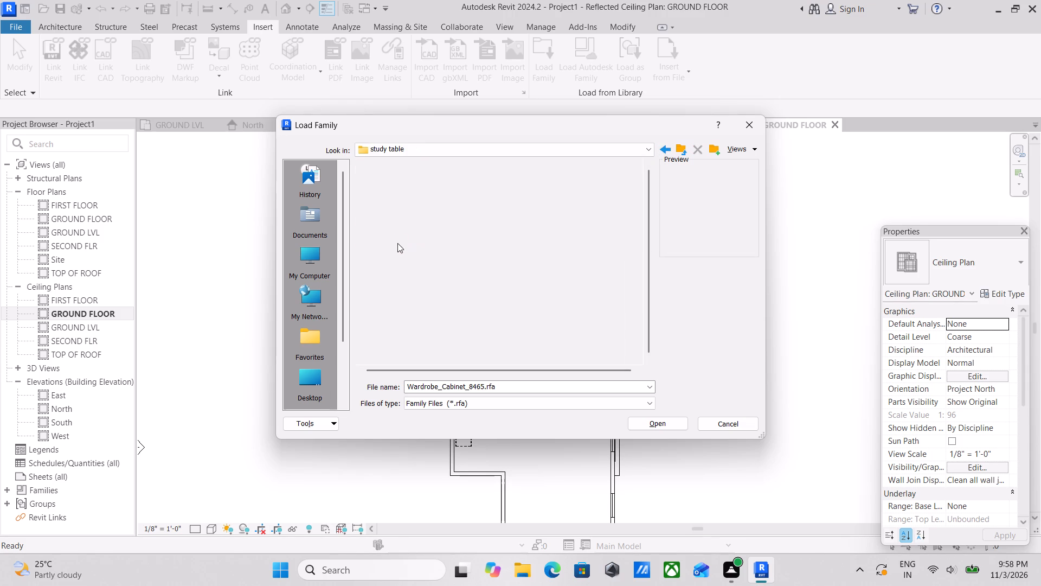
left_click(422, 198)
left_click(431, 220)
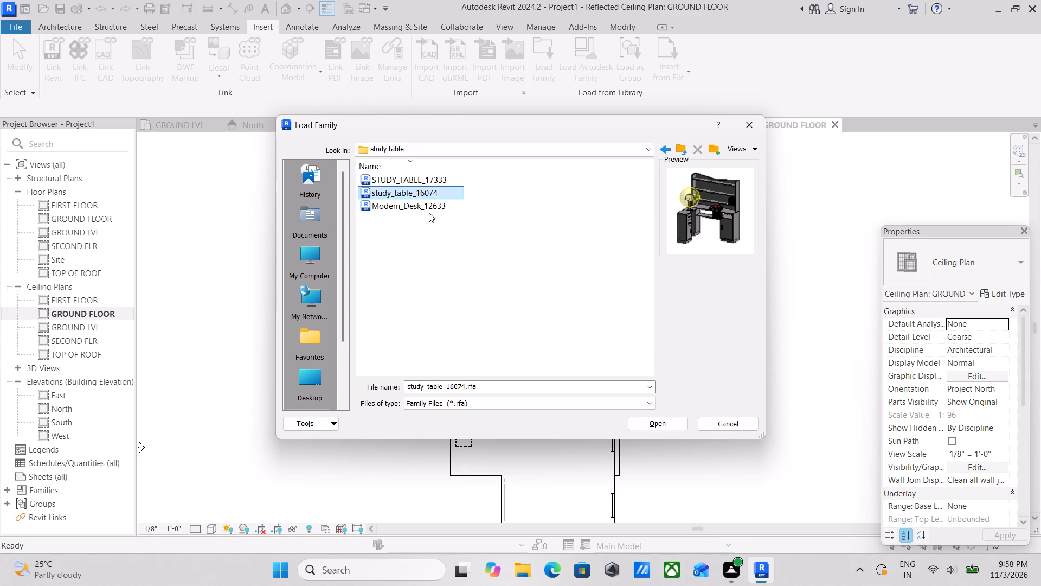
left_click(414, 207)
left_click(409, 176)
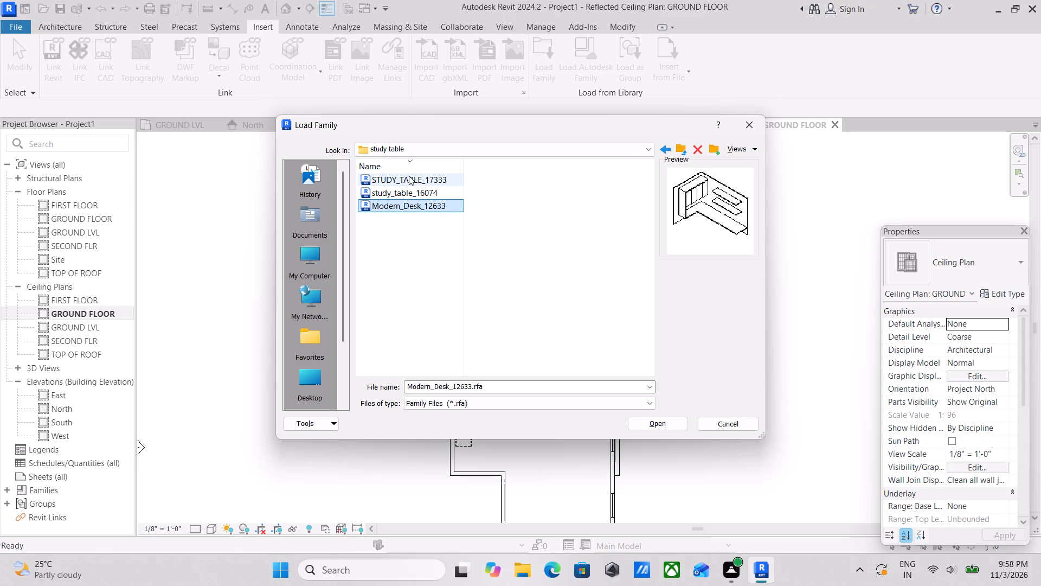
left_click(411, 190)
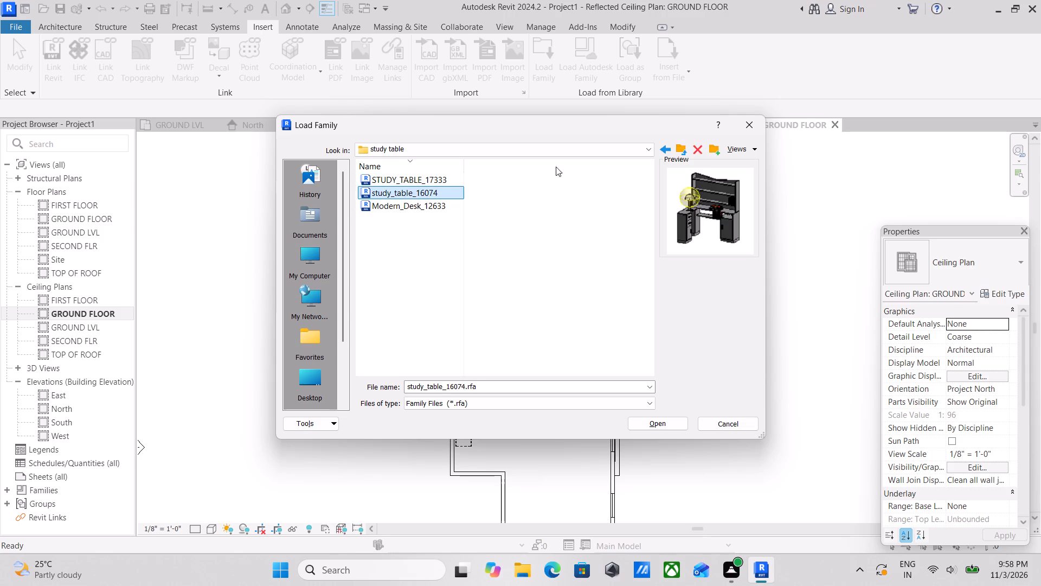
left_click(664, 148)
scroll(412, 265, "up", 1)
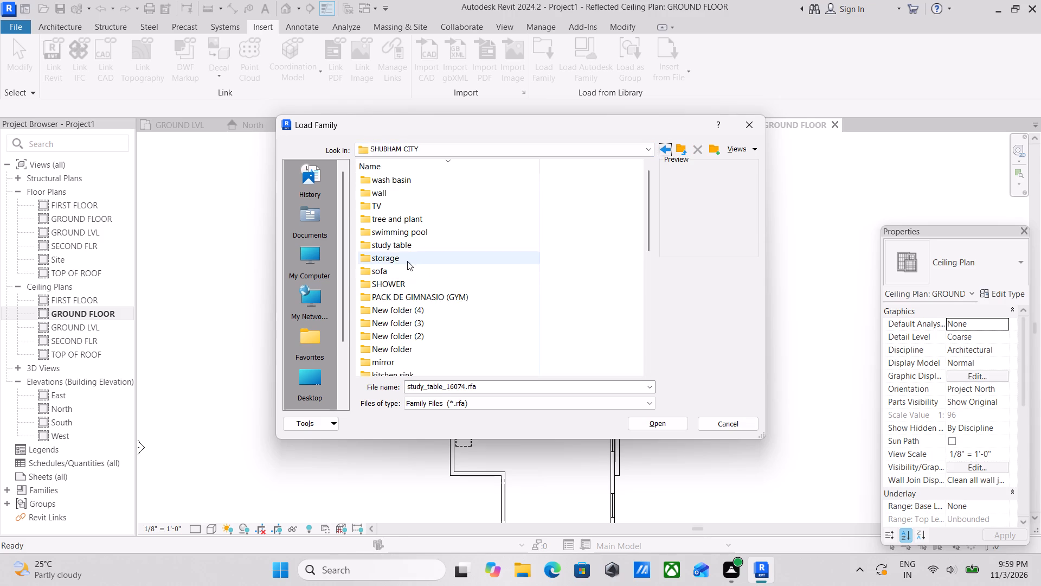
Preview the pool families in the swimming pool folder, including Water_Play_Table_18293 and Swimming_Pool_with_pebble_drain_16956, and return to SHUBHAM CITY.
double_click(382, 227)
left_click(387, 213)
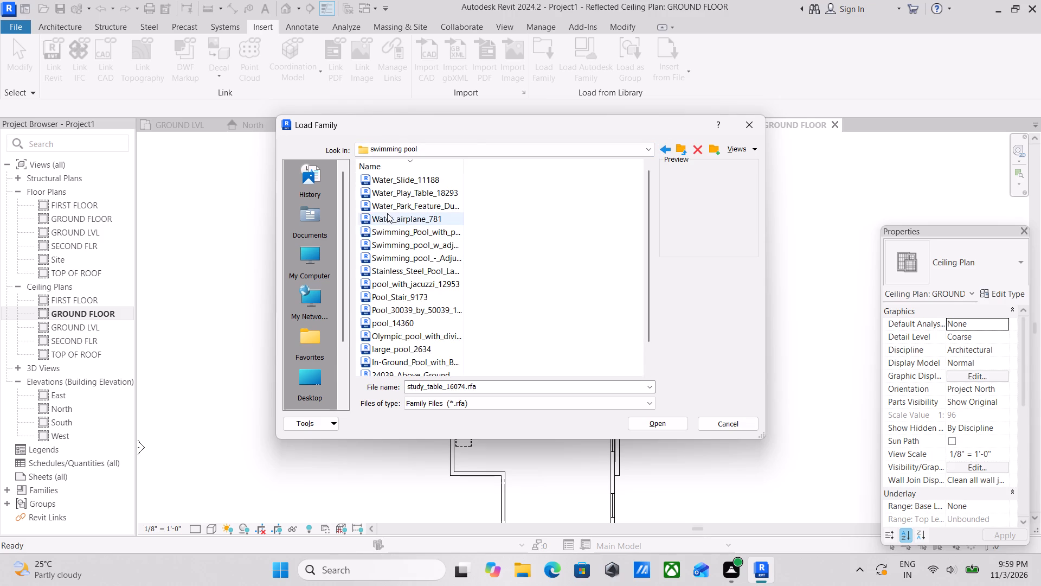
left_click(395, 192)
scroll(407, 278, "down", 2)
left_click(388, 305)
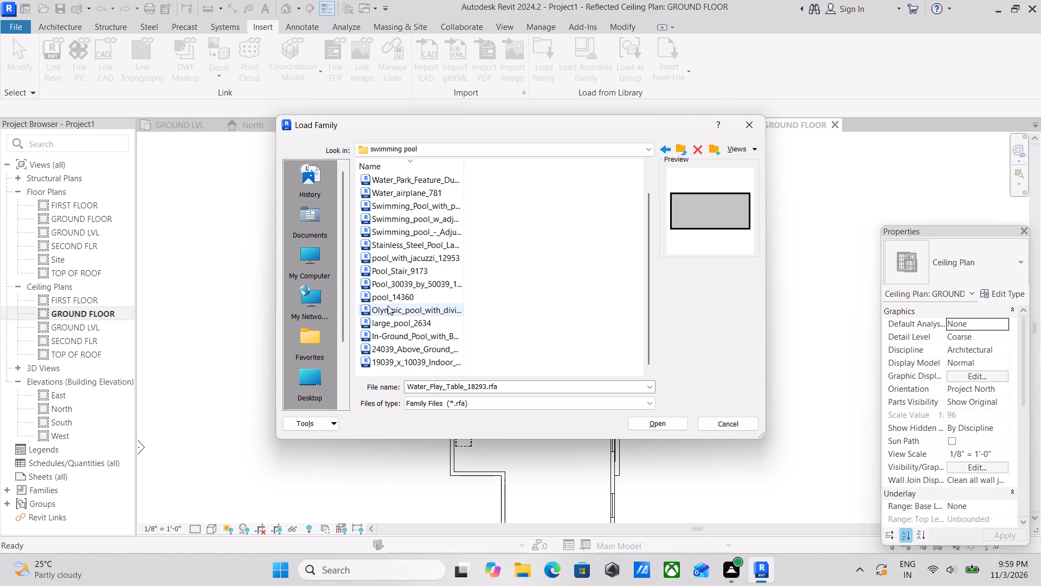
left_click(387, 265)
left_click(414, 203)
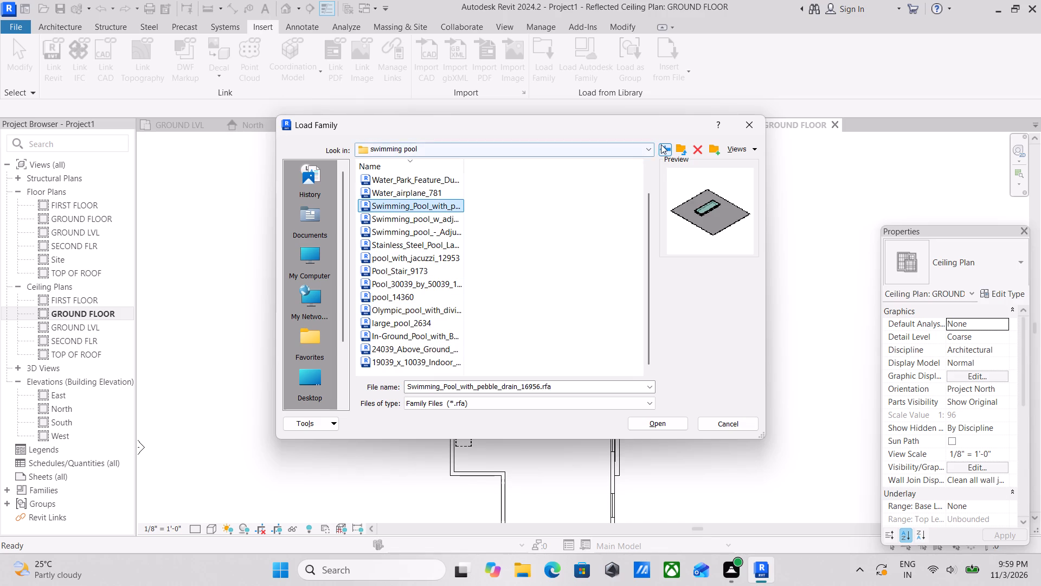
left_click(661, 144)
Open the sofa folder in SHUBHAM CITY and preview Sofa_6283, Corner_Sofa_2406, Modern_Couch_11512 and Enzo_Modular_Sofa_1757.
scroll(395, 234, "up", 1)
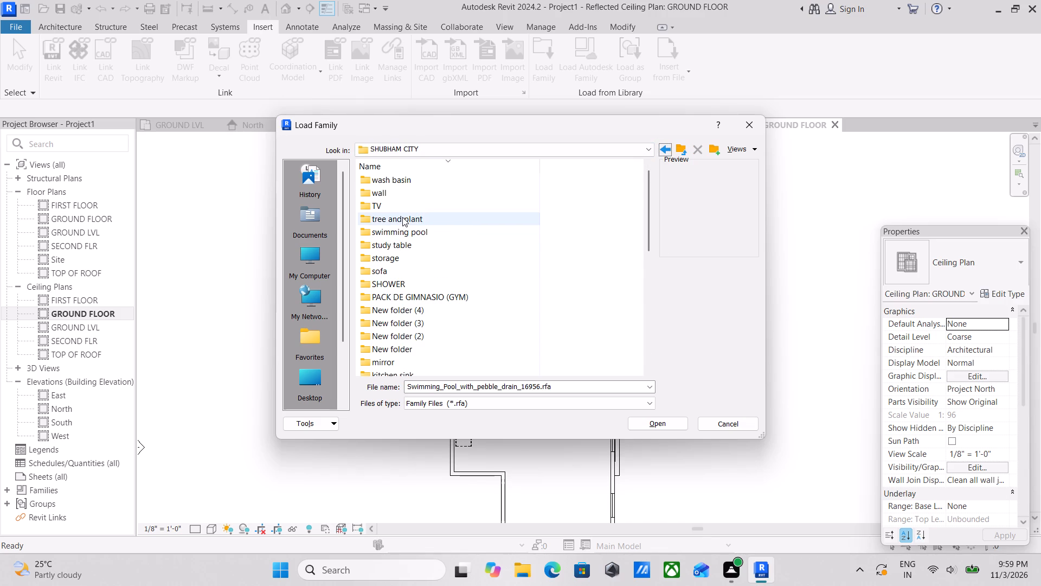
scroll(394, 260, "down", 2)
scroll(394, 260, "up", 1)
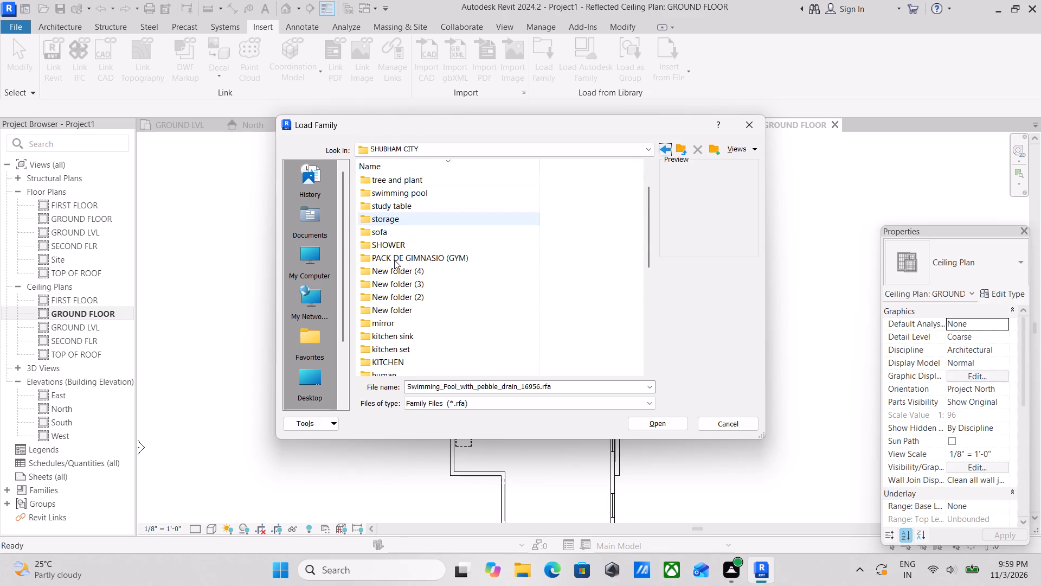
double_click(390, 231)
left_click(390, 231)
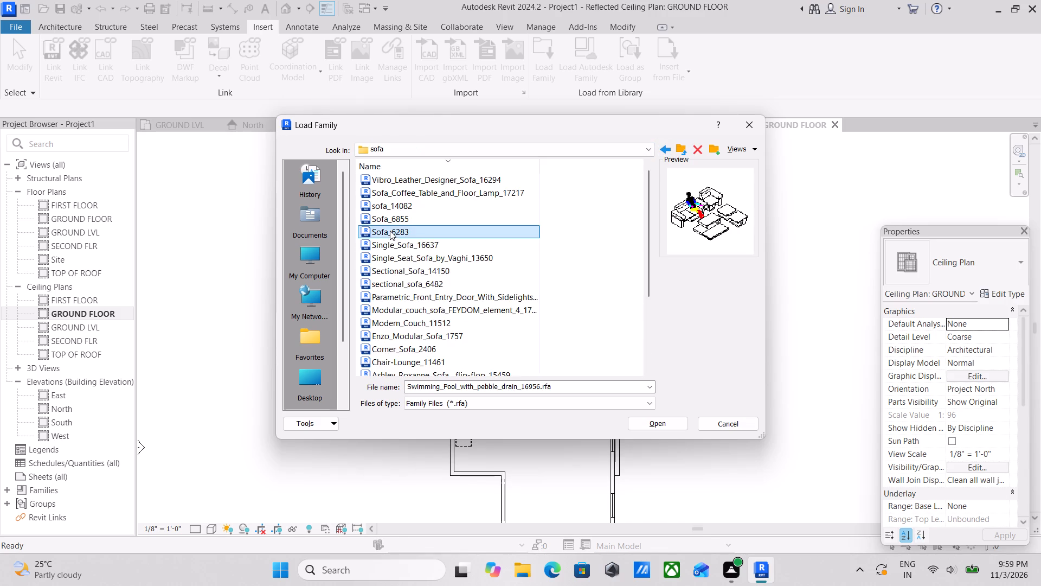
scroll(433, 311, "down", 2)
left_click(412, 273)
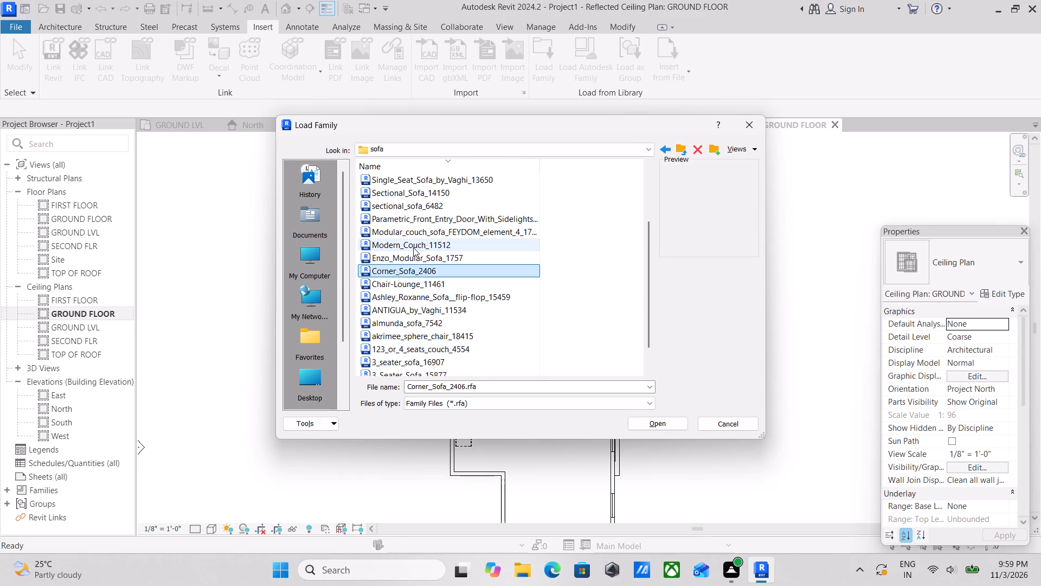
left_click(413, 247)
left_click(414, 255)
scroll(440, 280, "down", 3)
left_click(415, 298)
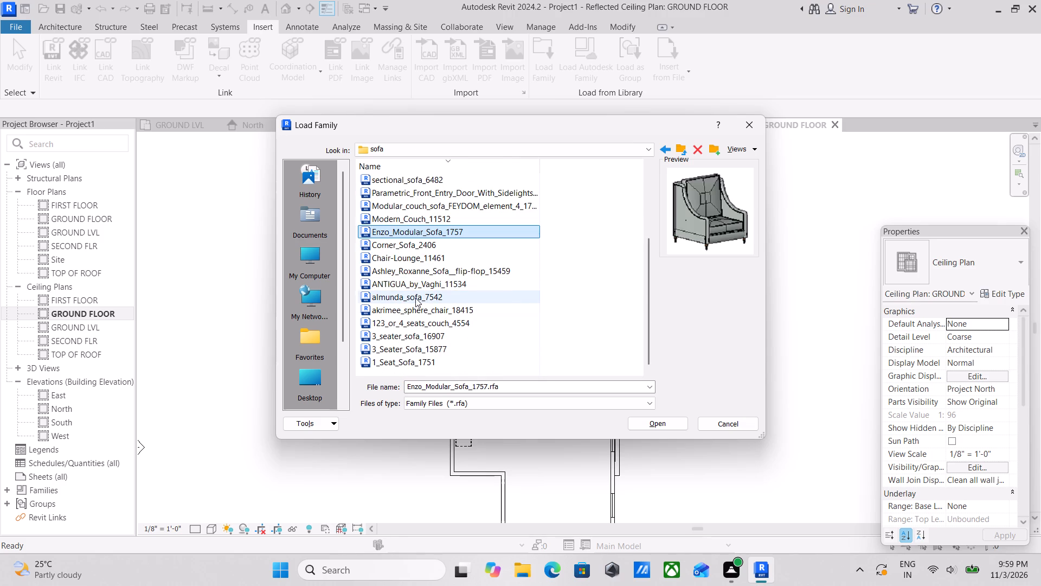
Compare the three-seater and modern sofa previews, including 3_Seater_Sofa_15877, ANTIGUA_by_Vaghi_11534 and Modern_Couch_11512.
left_click(415, 268)
scroll(417, 294, "down", 3)
left_click(396, 347)
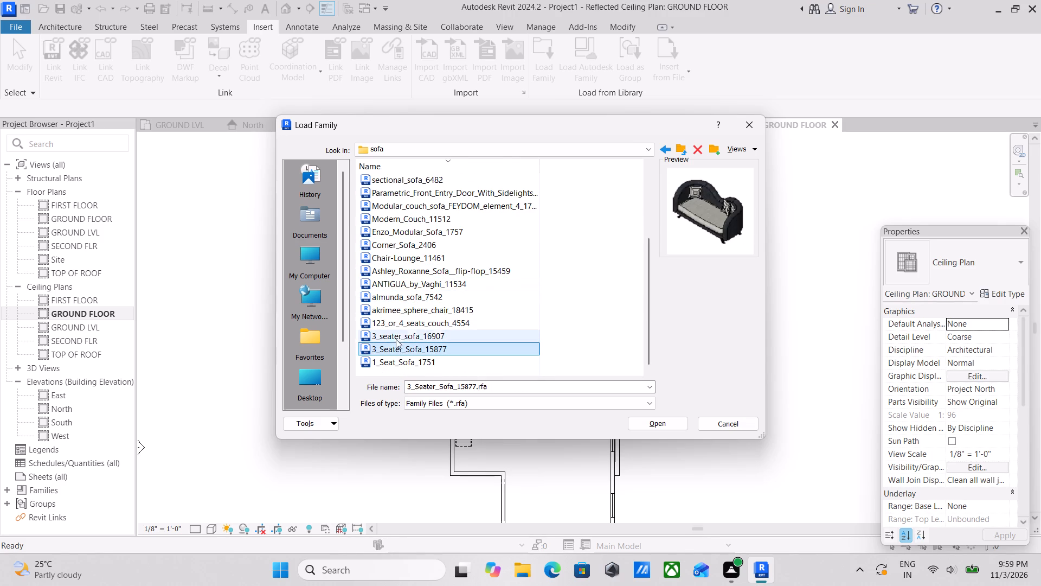
left_click(396, 328)
left_click(396, 298)
left_click(396, 278)
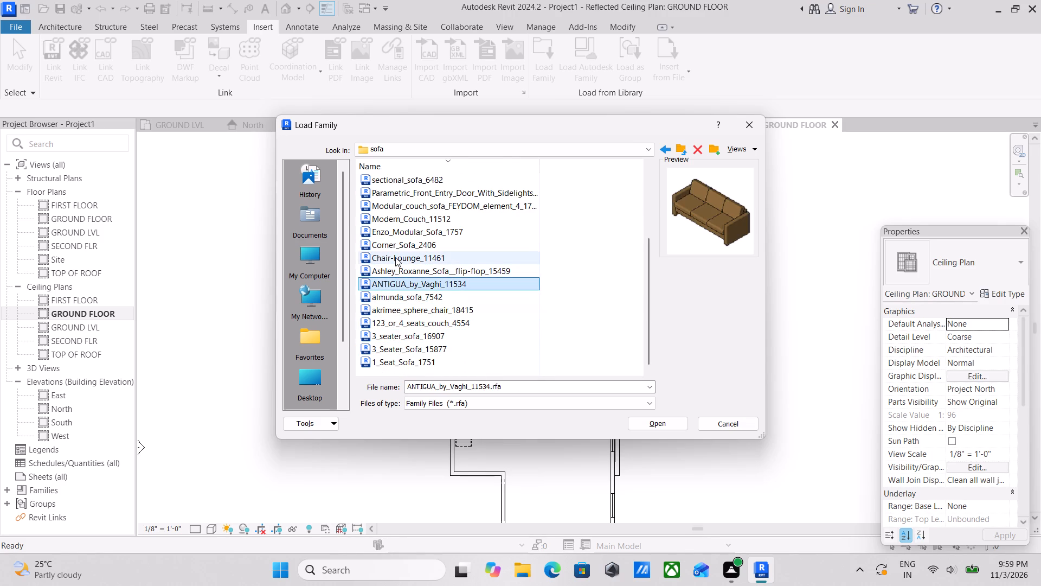
left_click(395, 257)
left_click(396, 270)
left_click(398, 232)
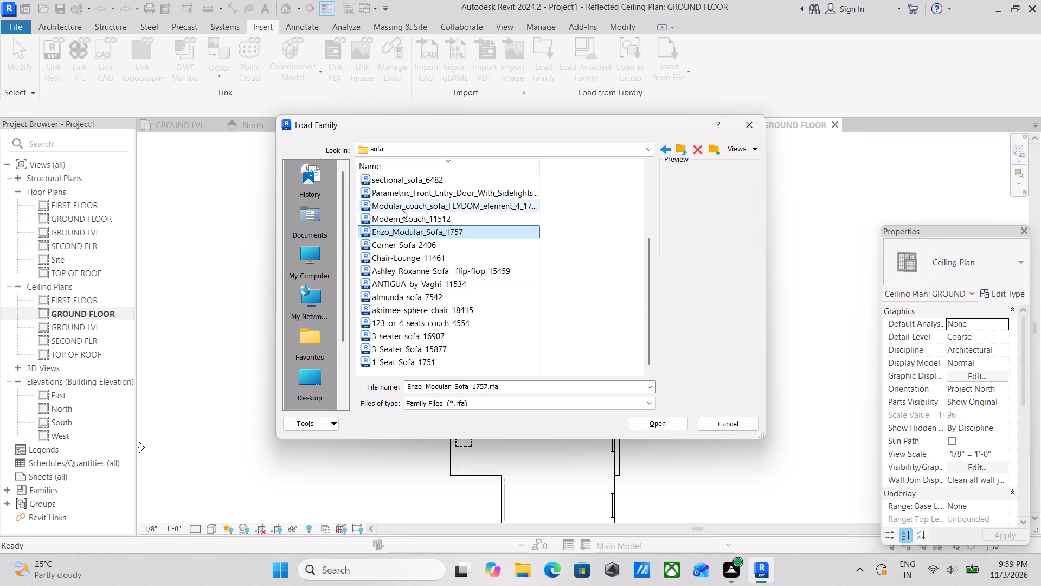
left_click(402, 209)
left_click(406, 220)
Examine the sectional, single-seat and designer sofa previews, including Sectional_Sofa_14150, Single_Sofa_16637, Sofa_6855 and Vibro_Leather_Designer_Sofa_16294.
scroll(406, 220, "up", 2)
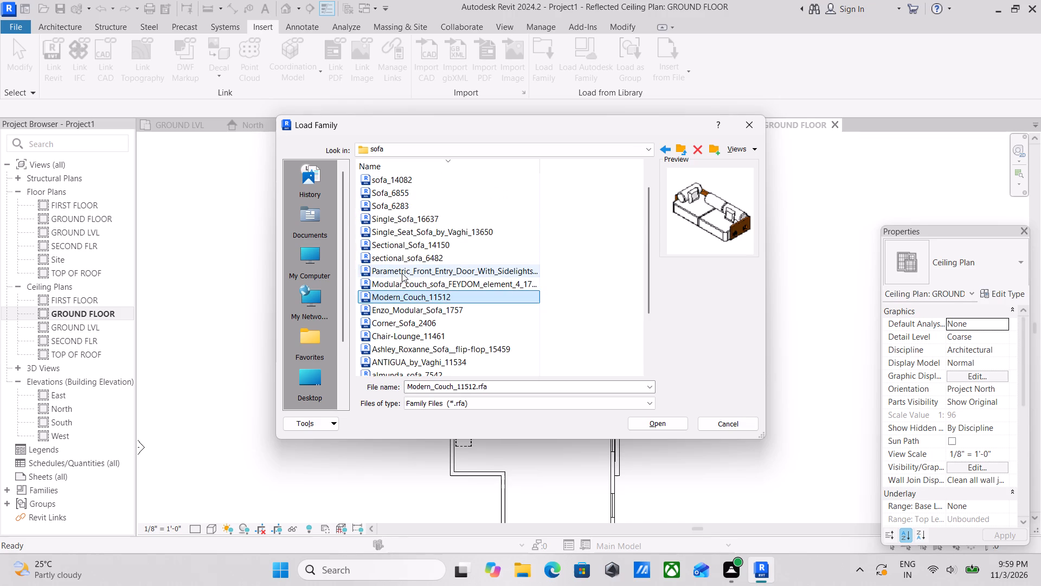
left_click(401, 269)
left_click(402, 248)
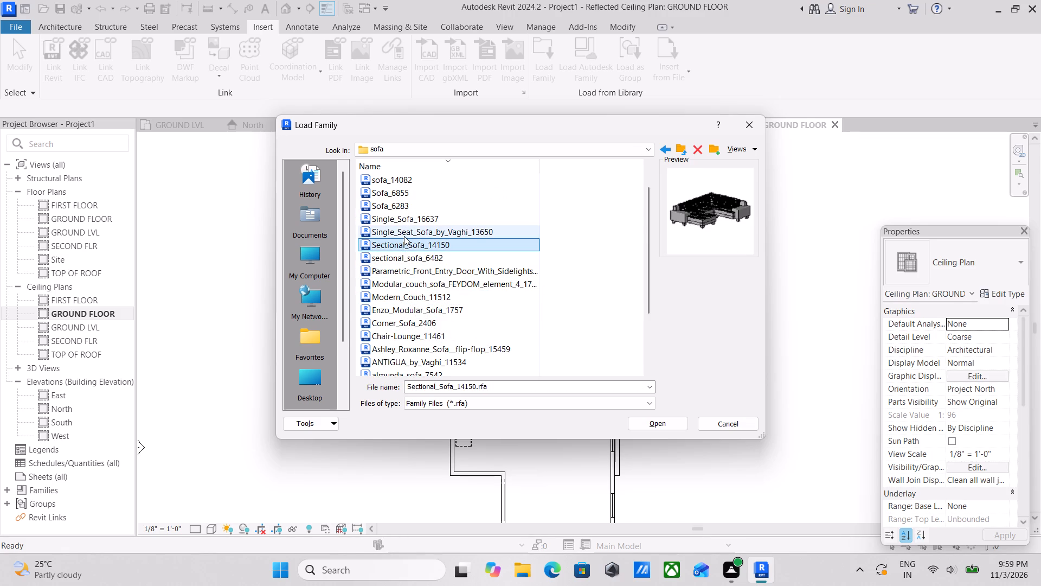
left_click(404, 236)
left_click(403, 223)
left_click(407, 283)
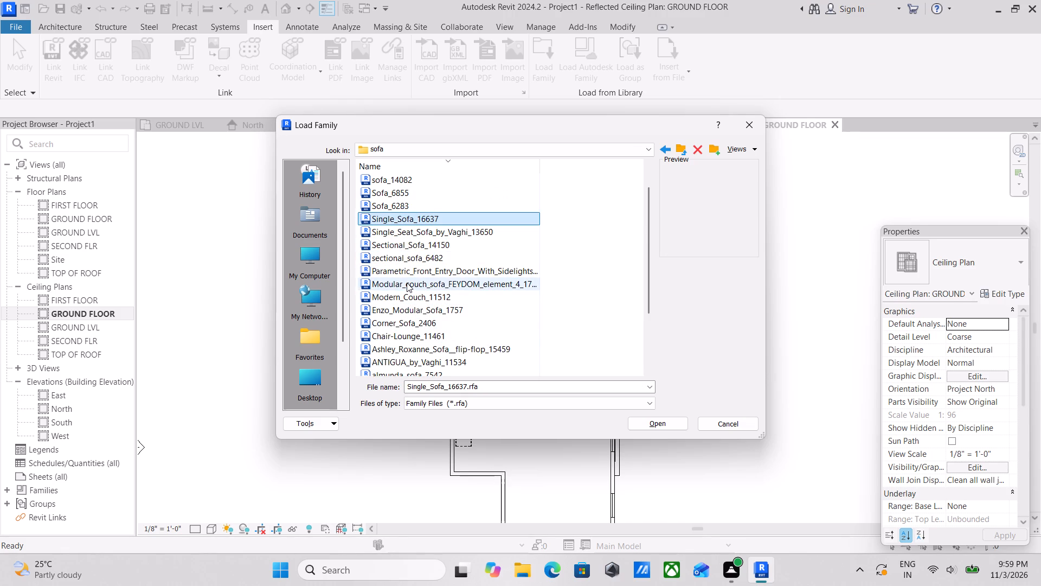
left_click(407, 270)
left_click(408, 301)
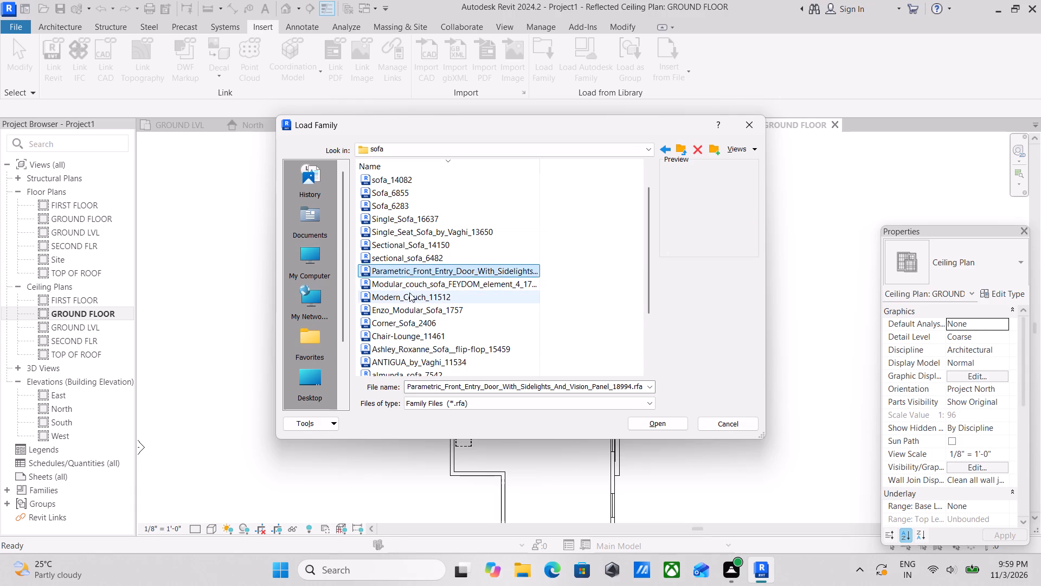
left_click(415, 275)
left_click(391, 227)
left_click(385, 207)
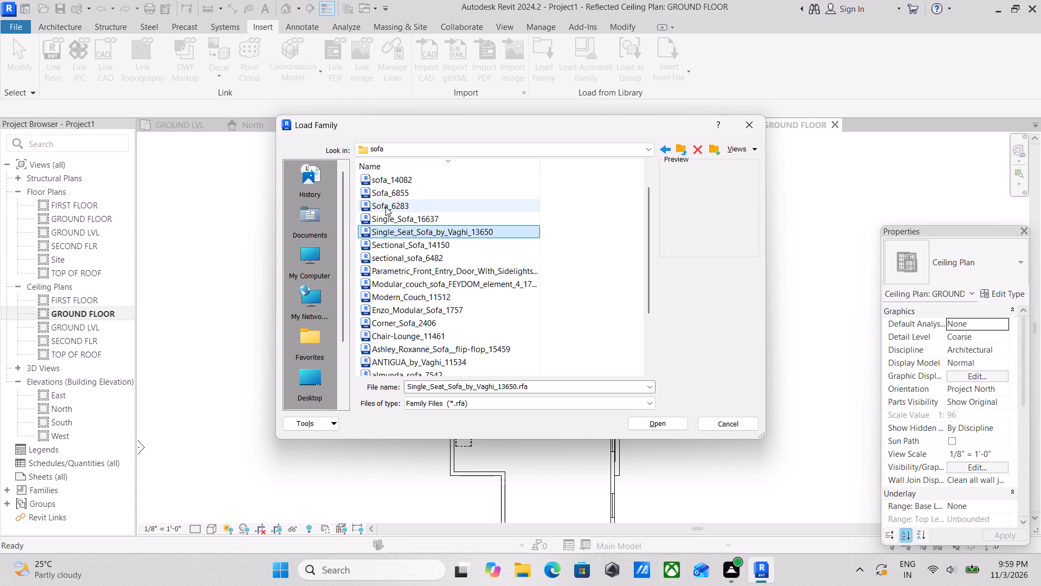
left_click(385, 198)
scroll(385, 198, "up", 2)
left_click(387, 212)
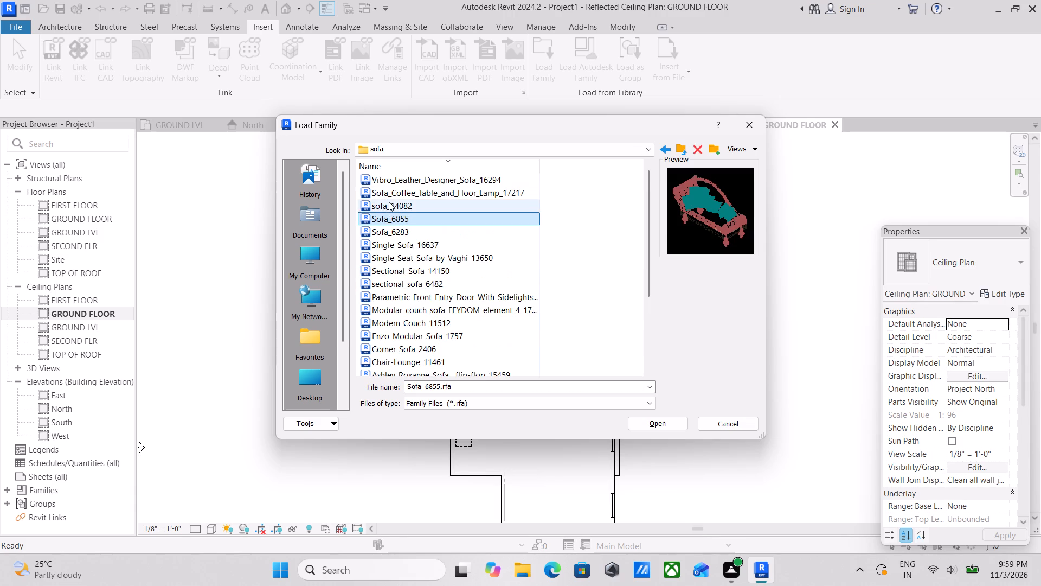
left_click(391, 195)
left_click(395, 181)
scroll(399, 197, "up", 2)
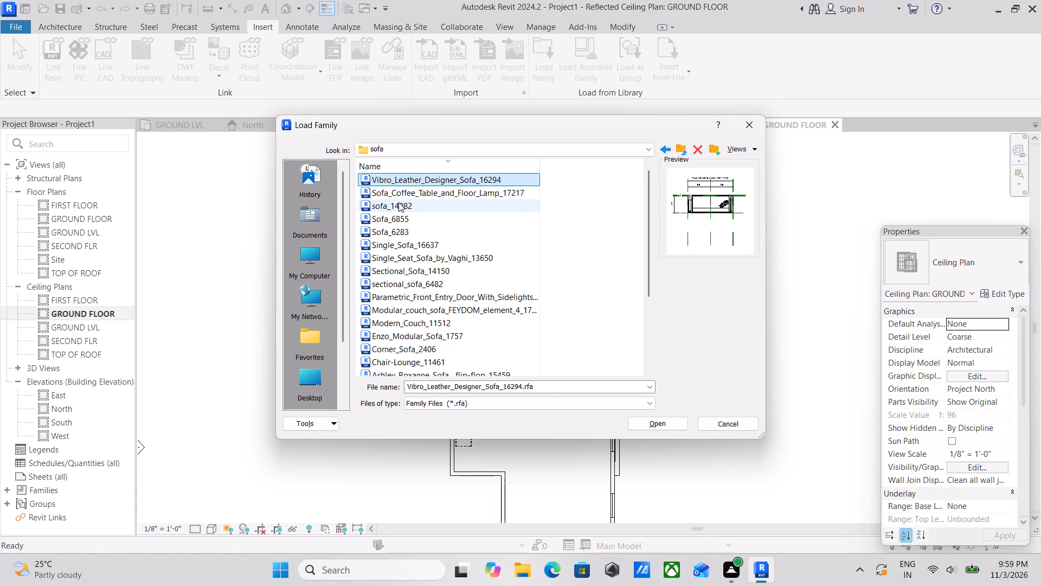
left_click(399, 202)
Recheck the remaining sofa previews, including 123_or_4_seats_couch_4554, Ashley_Roxanne_Sofa__flip-flop_15459 and akrimee_sphere_chair_18415.
scroll(408, 249, "down", 6)
left_click(433, 326)
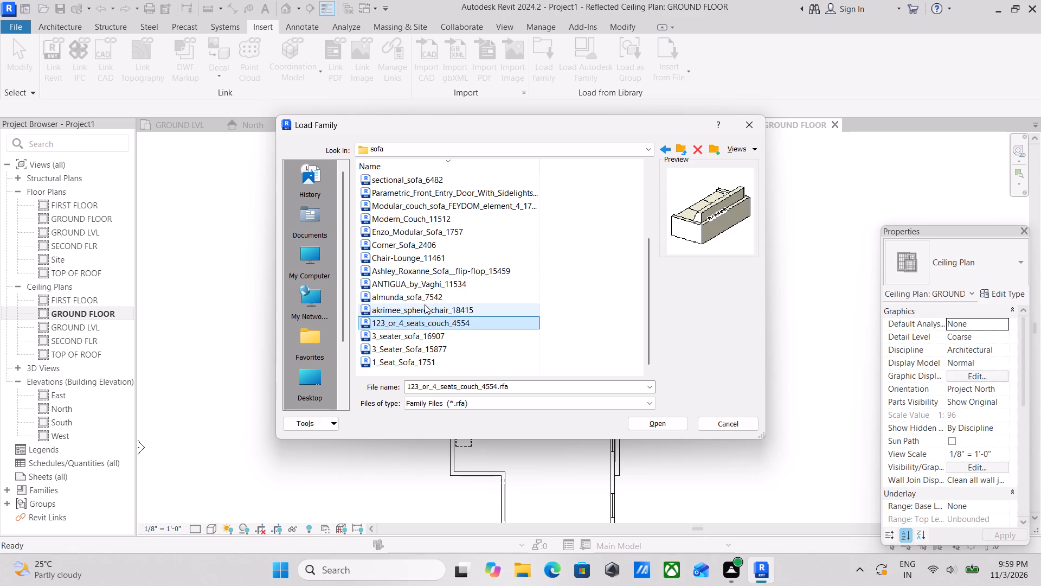
left_click(425, 304)
left_click(423, 290)
left_click(424, 269)
left_click(418, 246)
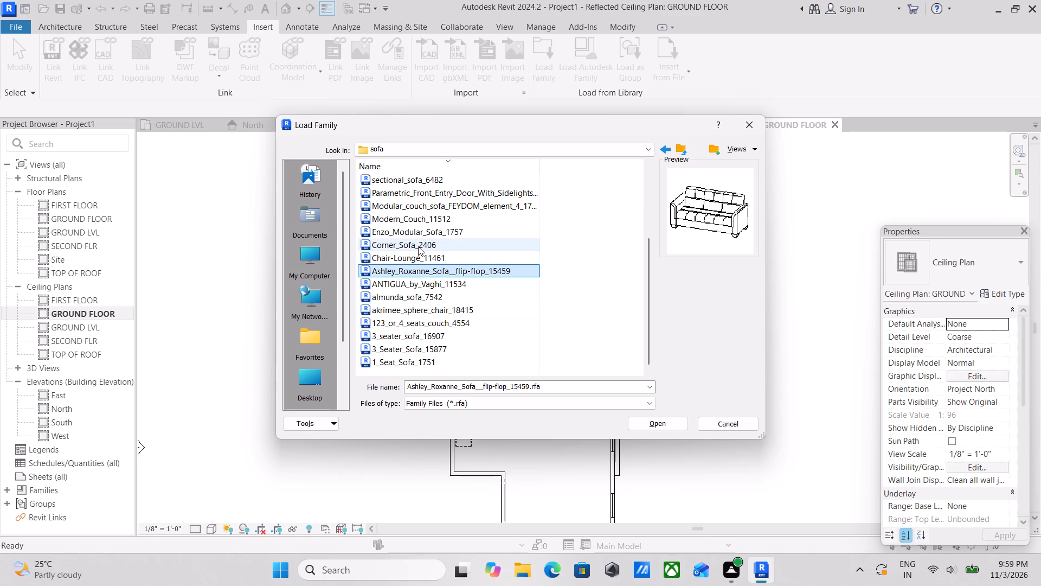
left_click(417, 227)
left_click(417, 224)
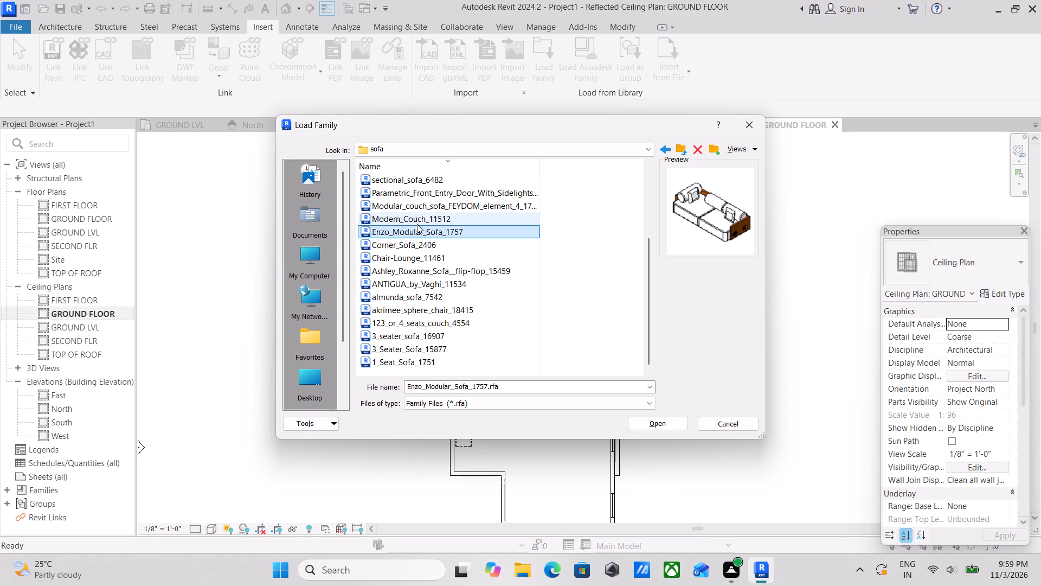
left_click(422, 206)
left_click(425, 188)
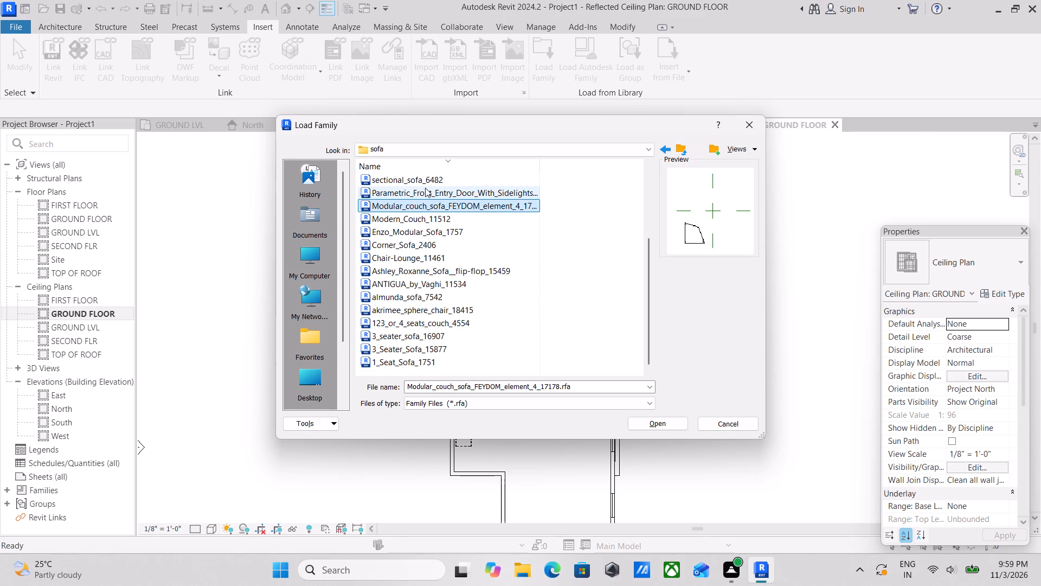
left_click(423, 286)
left_click(435, 324)
left_click(430, 309)
left_click(428, 279)
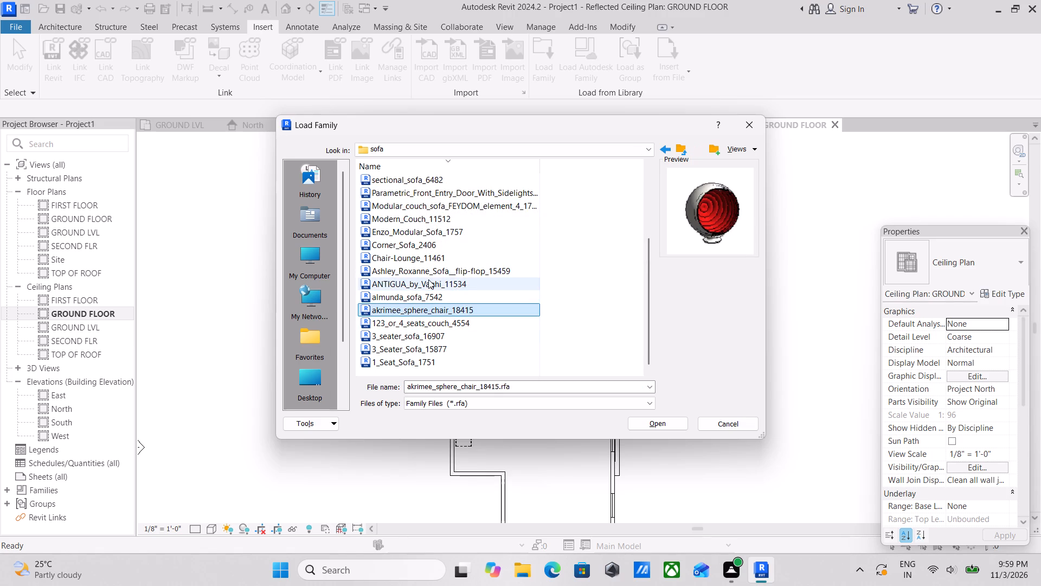
Load the Enzo_Modular_Sofa_1757 family from the sofa folder into the project.
left_click(435, 227)
left_click(430, 247)
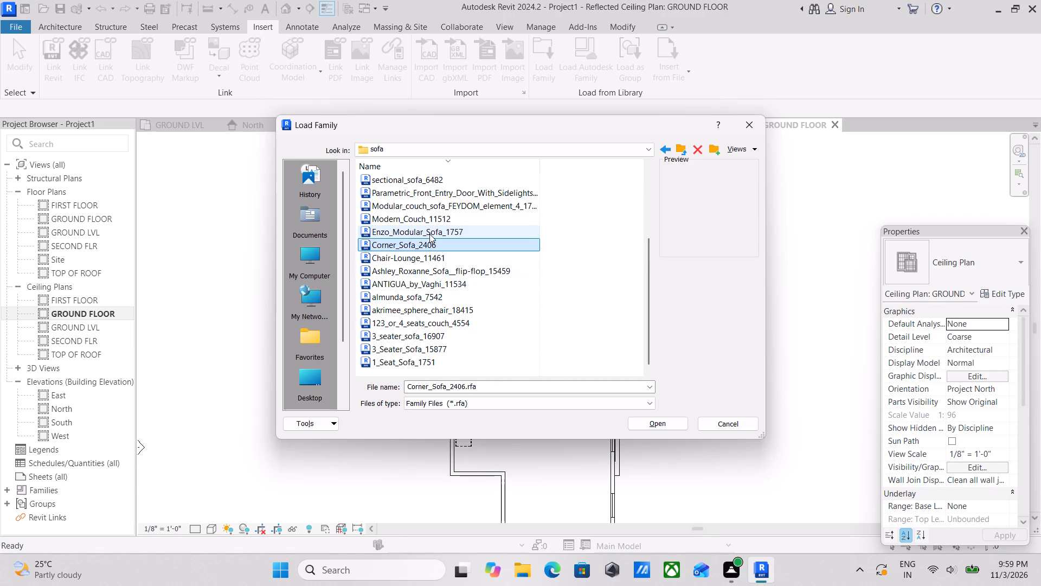
left_click(429, 233)
left_click(427, 248)
left_click(427, 231)
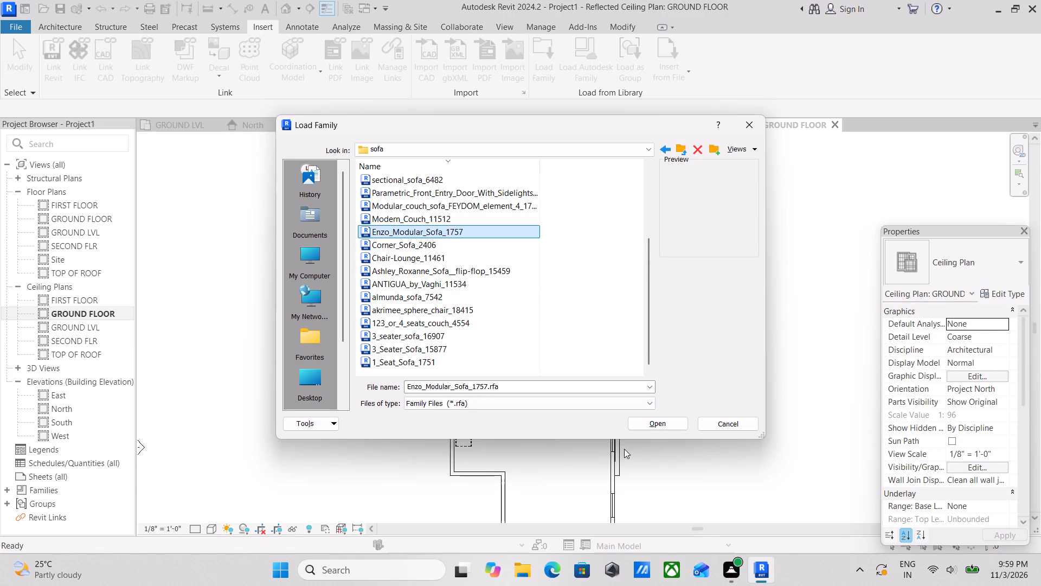
left_click(660, 420)
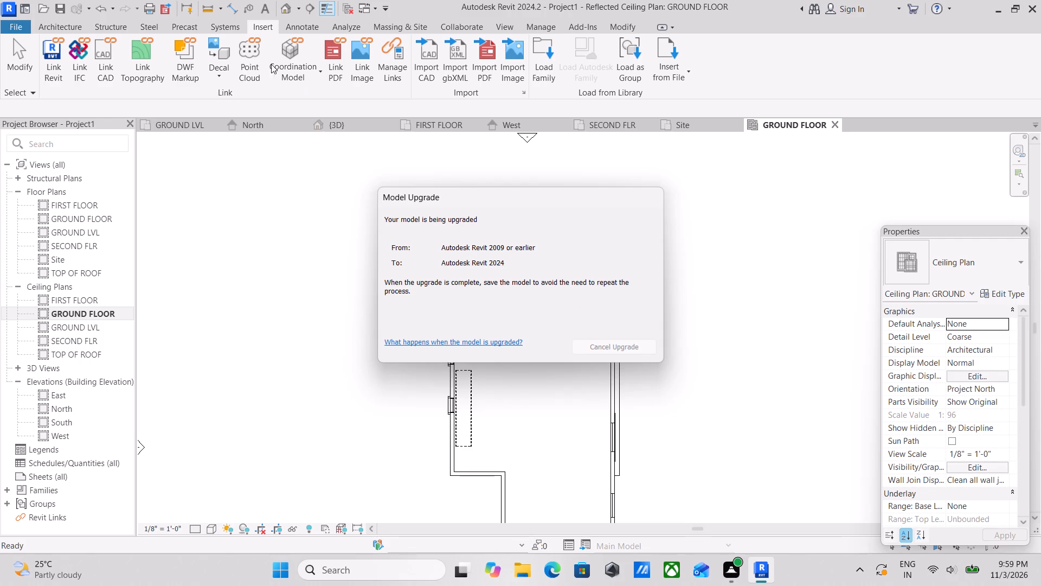
Place the Enzo_Modular_Sofa_1757 component in the GROUND FLOOR main room, about 11'-0" from the east wall and 16'-0" from the north wall.
left_click(44, 25)
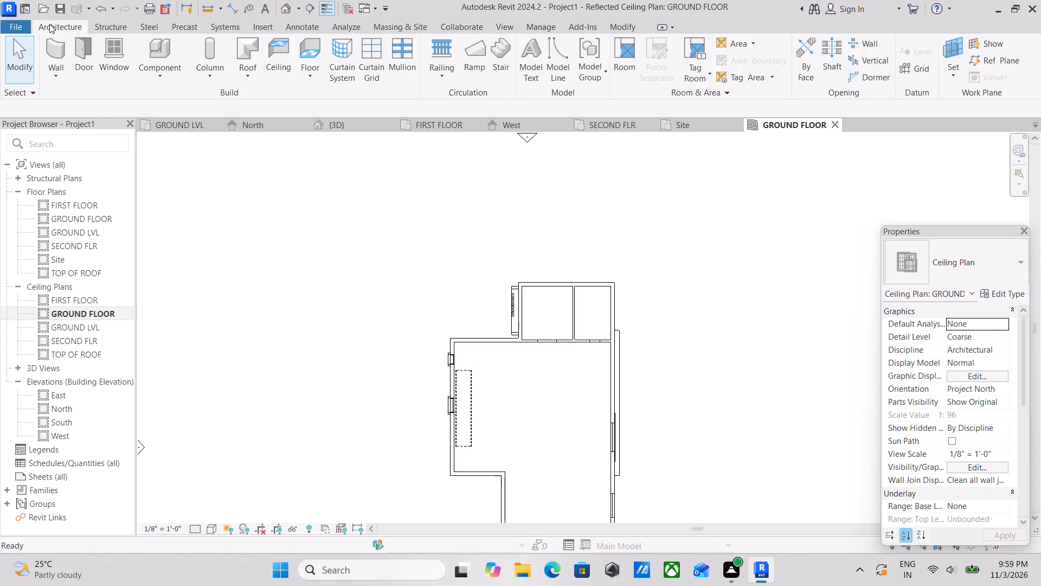
left_click(57, 23)
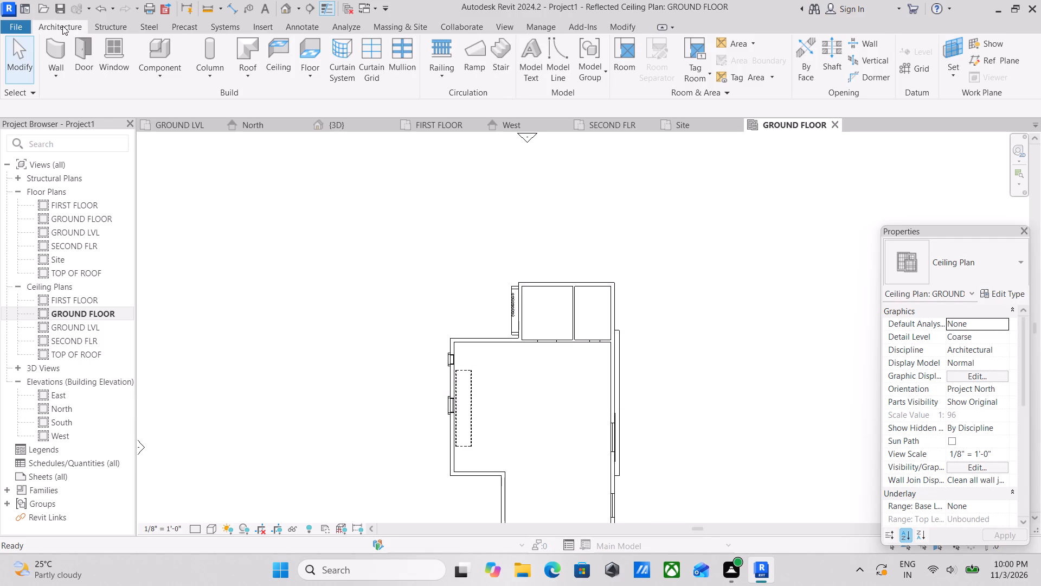
left_click(62, 26)
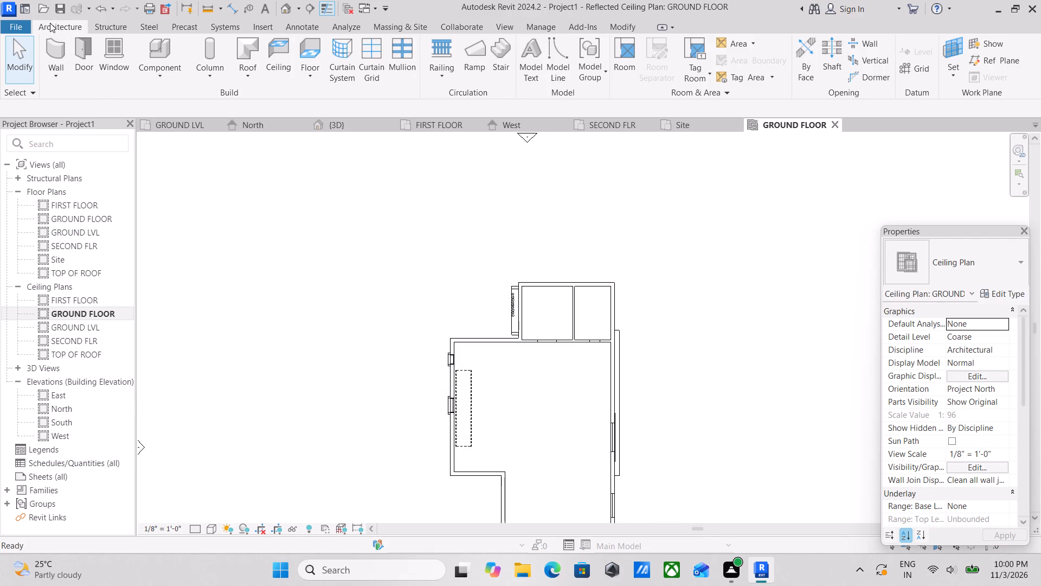
left_click(55, 23)
left_click(160, 80)
left_click(160, 106)
scroll(355, 306, "down", 2)
middle_click_drag(356, 277, 344, 185)
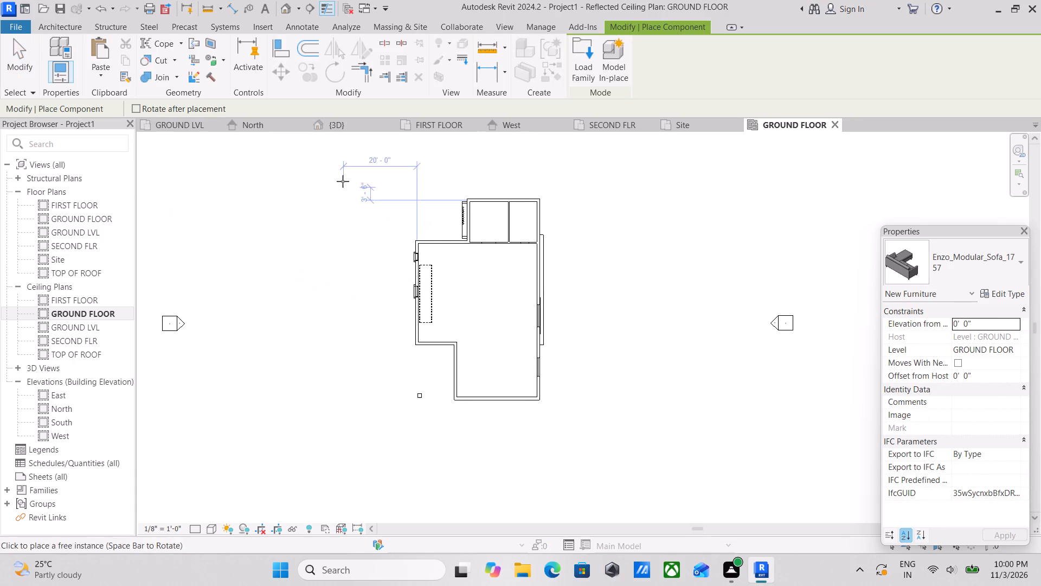
scroll(485, 306, "up", 5)
left_click(502, 295)
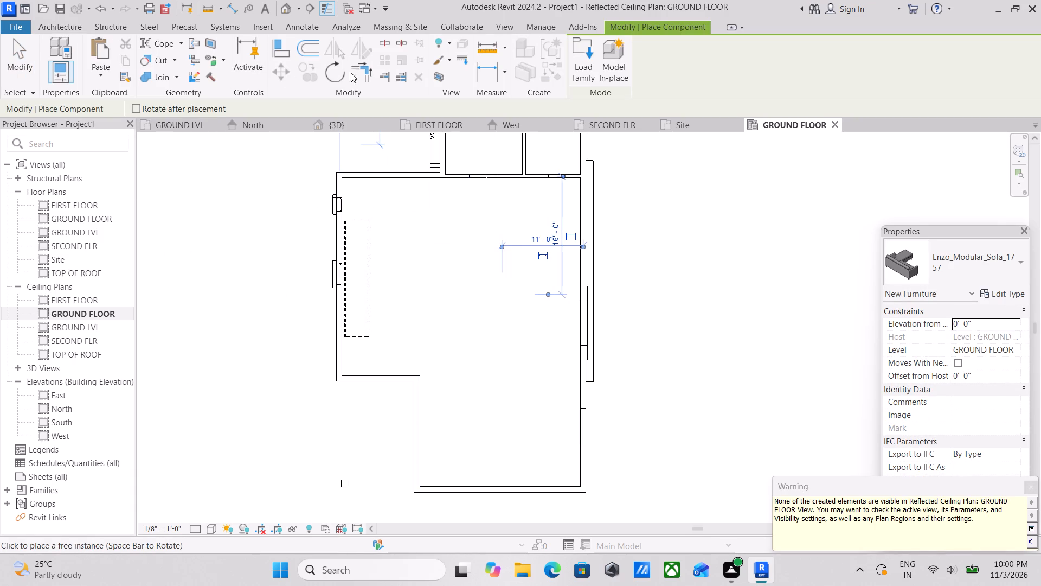
Reopen the sofa folder for loading and examine previews such as sofa_14082, akrimee_sphere_chair_18415, 123_or_4_seats_couch_4554 and Ashley_Roxanne_Sofa__flip-flop_15459.
left_click(264, 25)
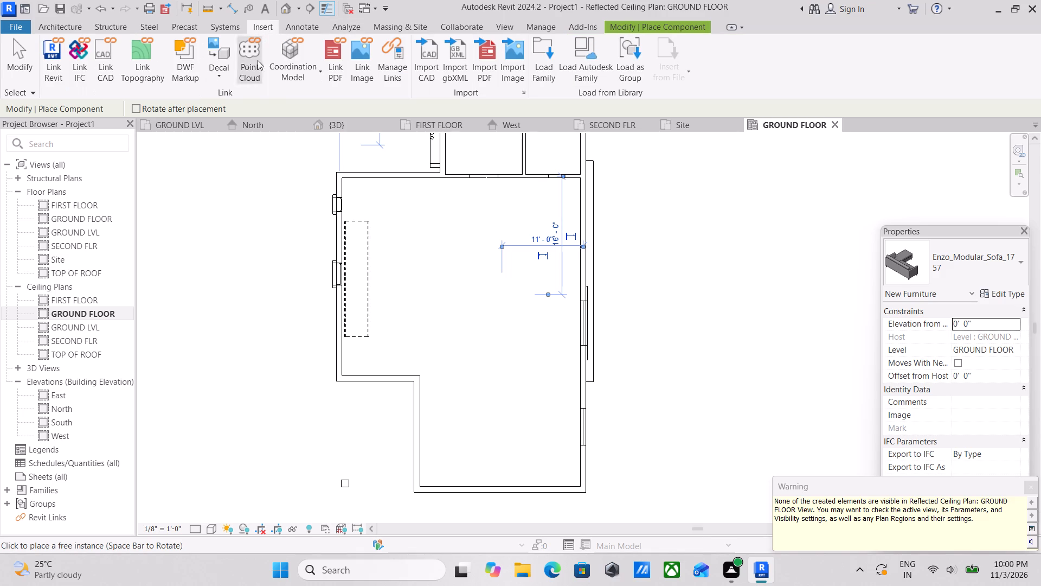
left_click(549, 69)
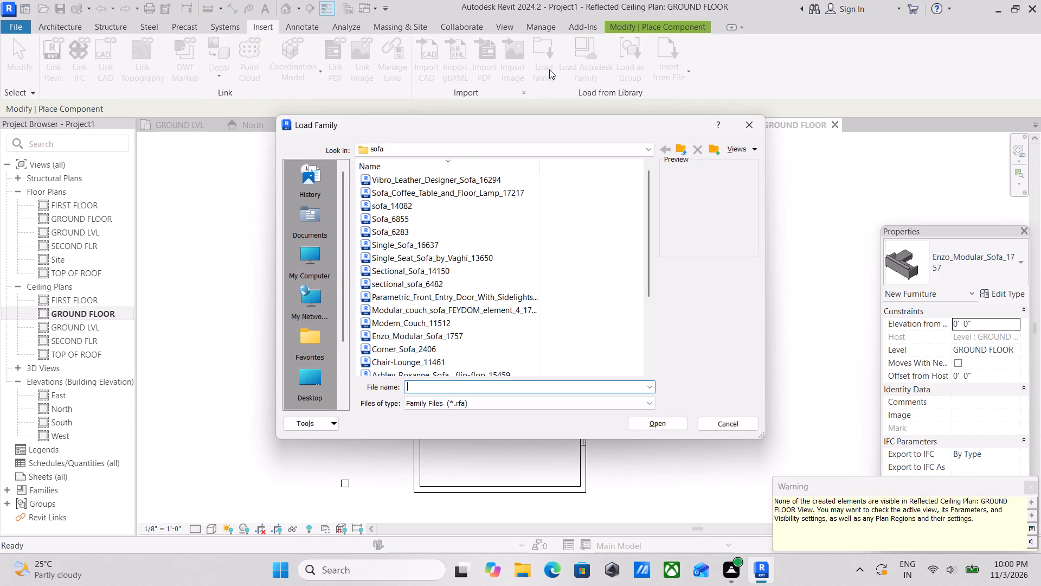
left_click(392, 204)
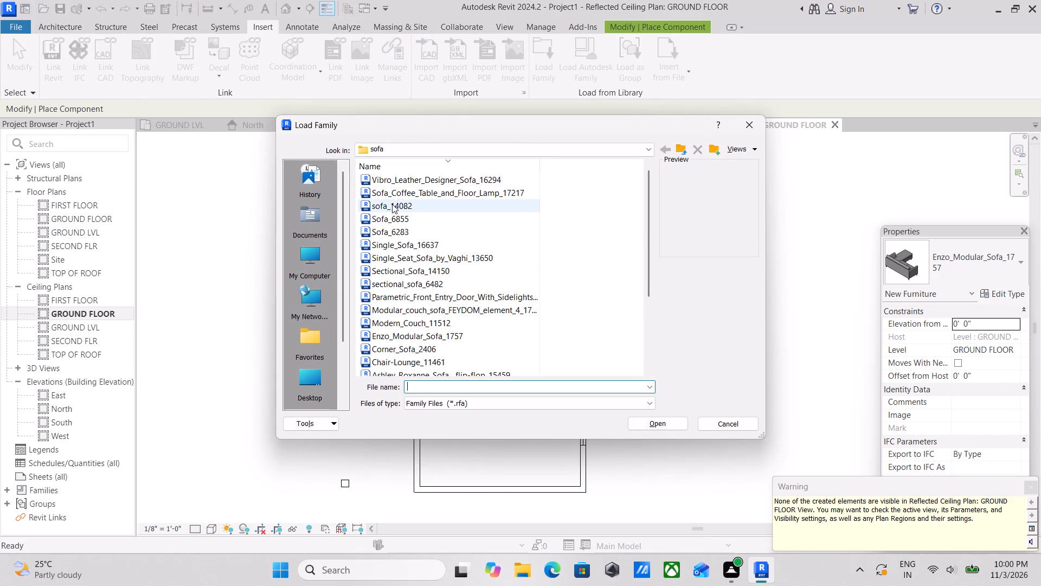
scroll(433, 233, "down", 6)
left_click(435, 278)
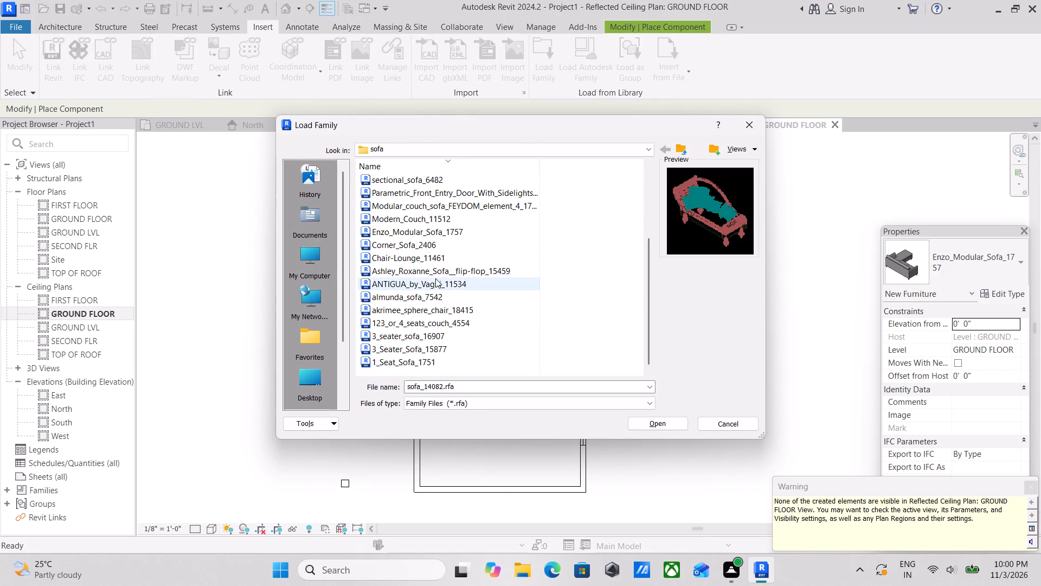
left_click(416, 349)
left_click(417, 316)
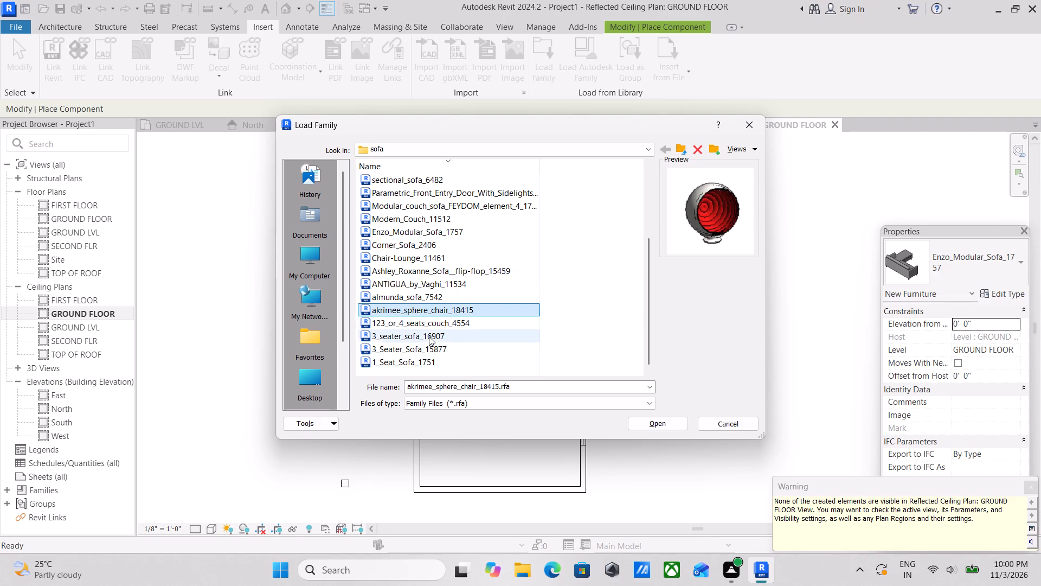
left_click(429, 340)
left_click(439, 321)
scroll(457, 358, "down", 2)
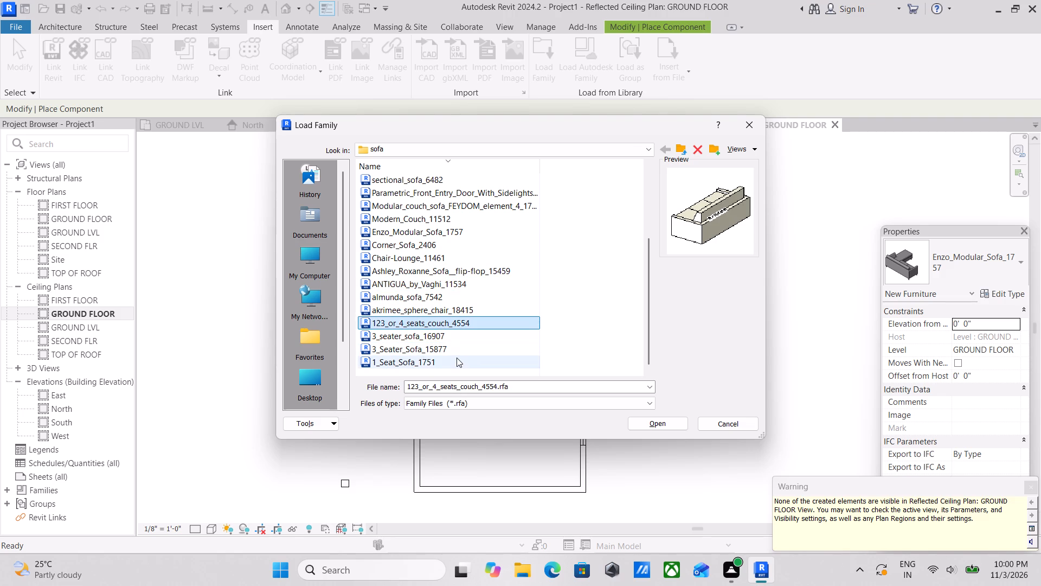
left_click(428, 363)
left_click(436, 275)
scroll(426, 236, "up", 1)
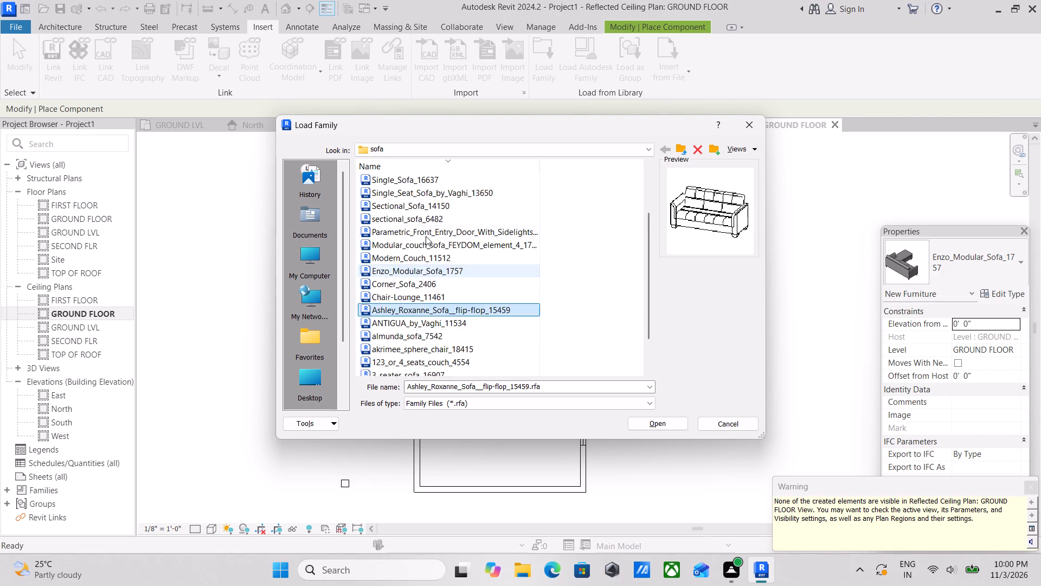
Compare the single-seat, modular and sectional sofa previews, including sectional_sofa_6482, Single_Sofa_16637 and Sofa_6855.
scroll(426, 236, "up", 1)
left_click(426, 236)
left_click(415, 251)
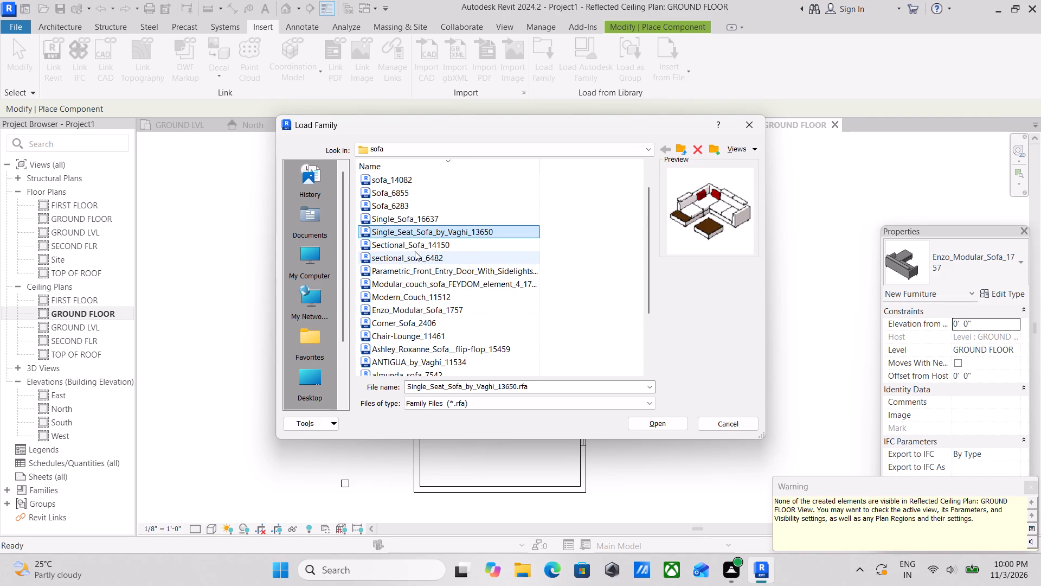
left_click(461, 271)
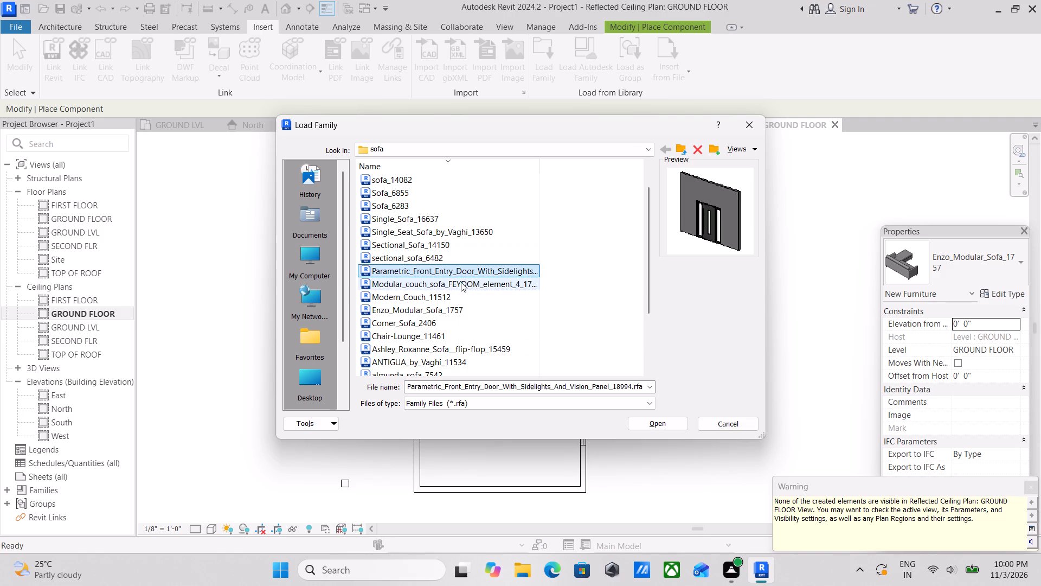
left_click(461, 284)
left_click(438, 260)
left_click(427, 230)
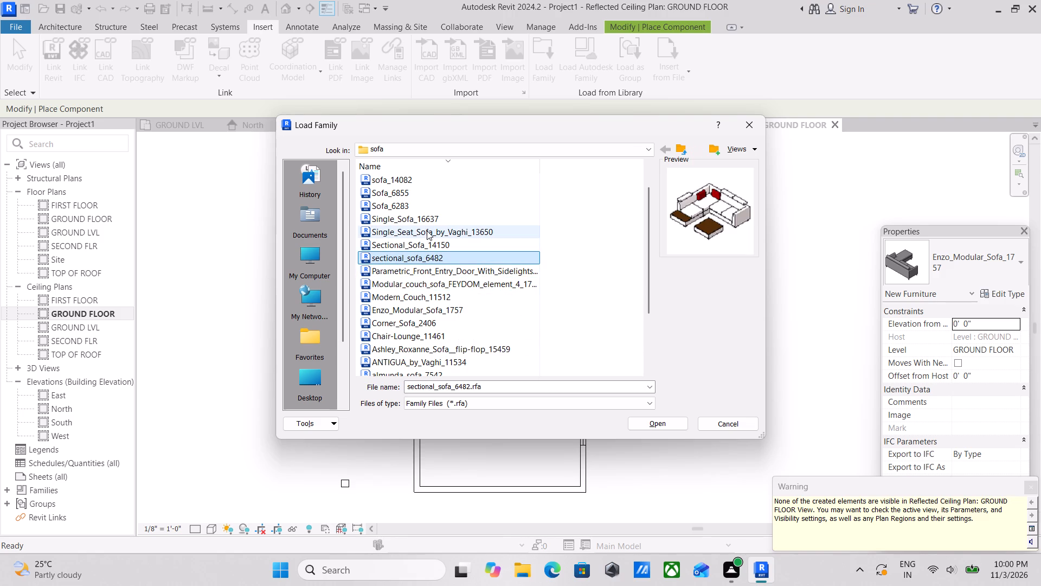
left_click(428, 249)
left_click(417, 220)
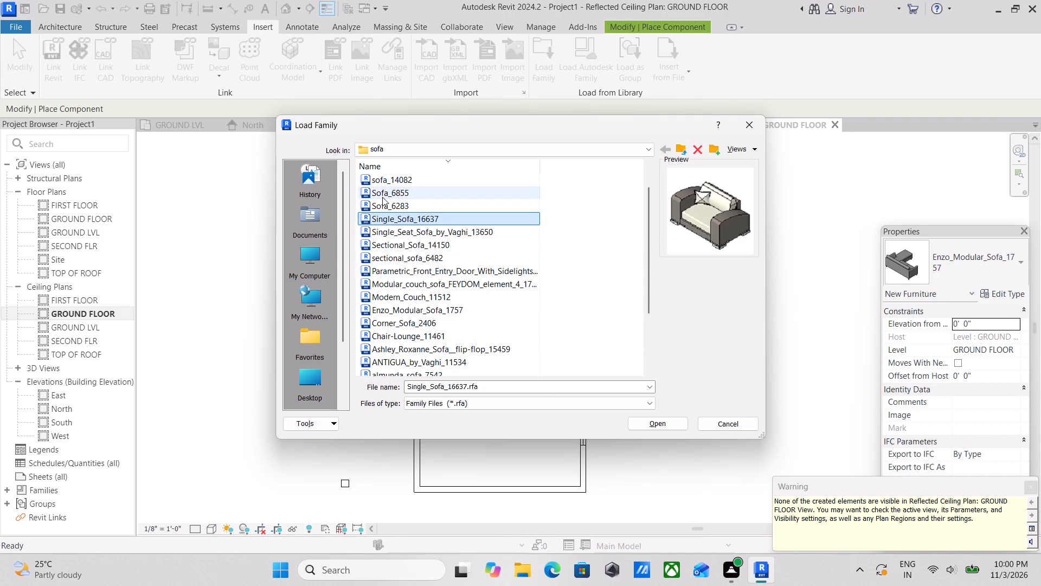
left_click(382, 197)
left_click(382, 198)
left_click(397, 212)
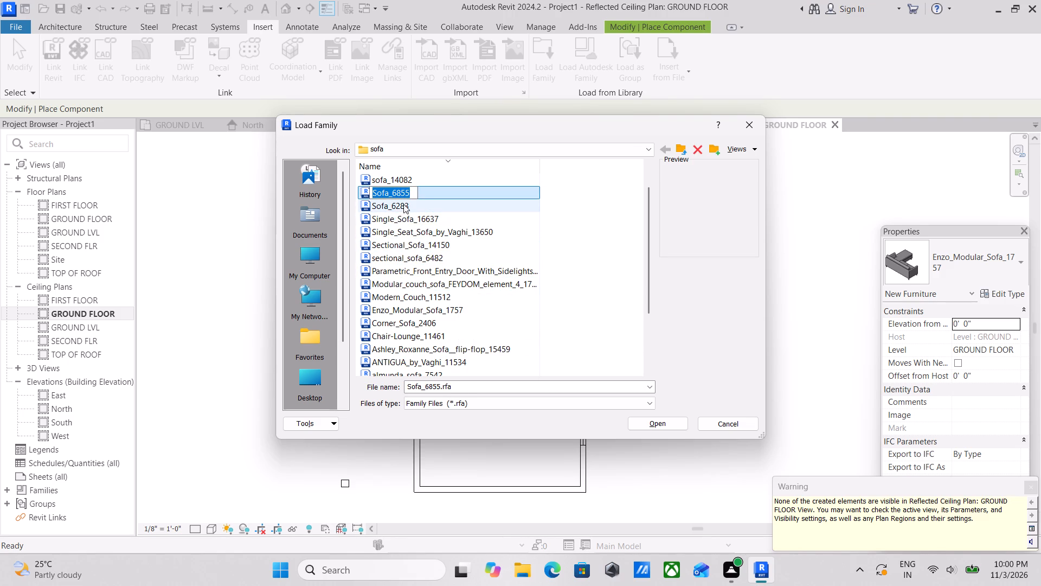
left_click(402, 182)
Recheck the remaining sofa families and load Ashley_Roxanne_Sofa__flip-flop_15459 into the project.
scroll(420, 256, "down", 2)
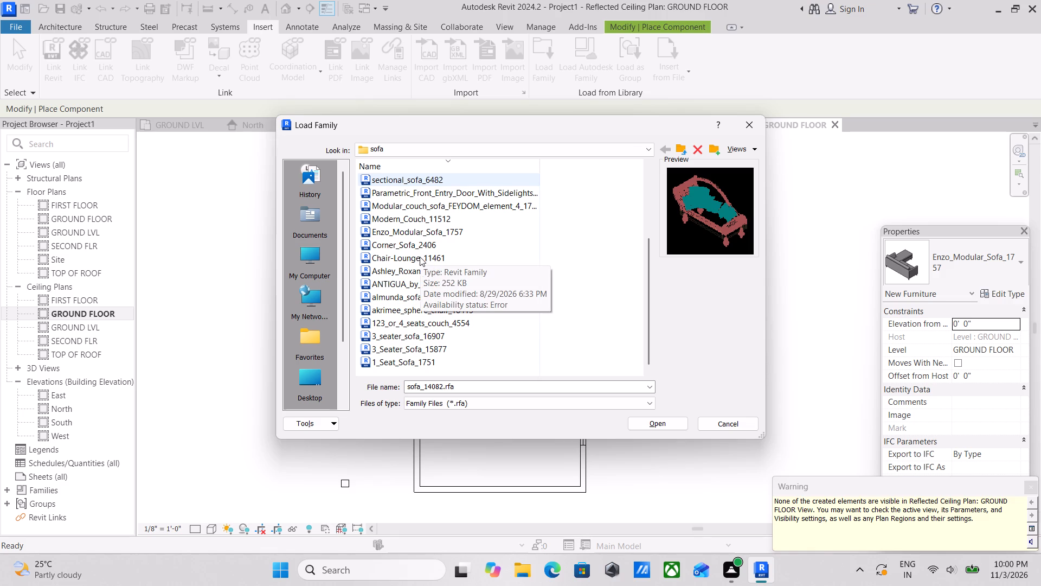
left_click(413, 256)
left_click(410, 237)
left_click(412, 245)
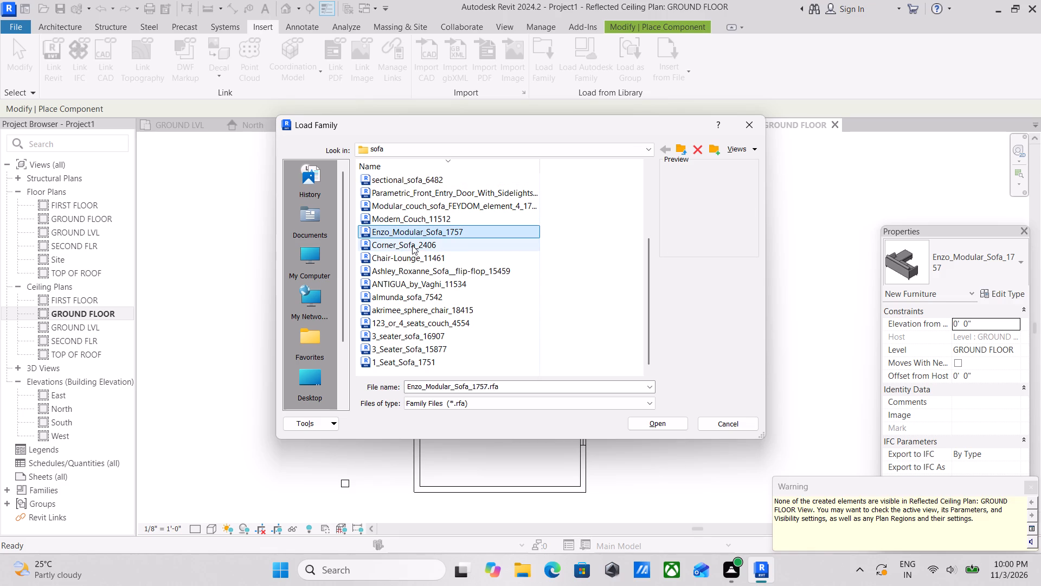
scroll(430, 279, "down", 3)
left_click(434, 324)
left_click(416, 295)
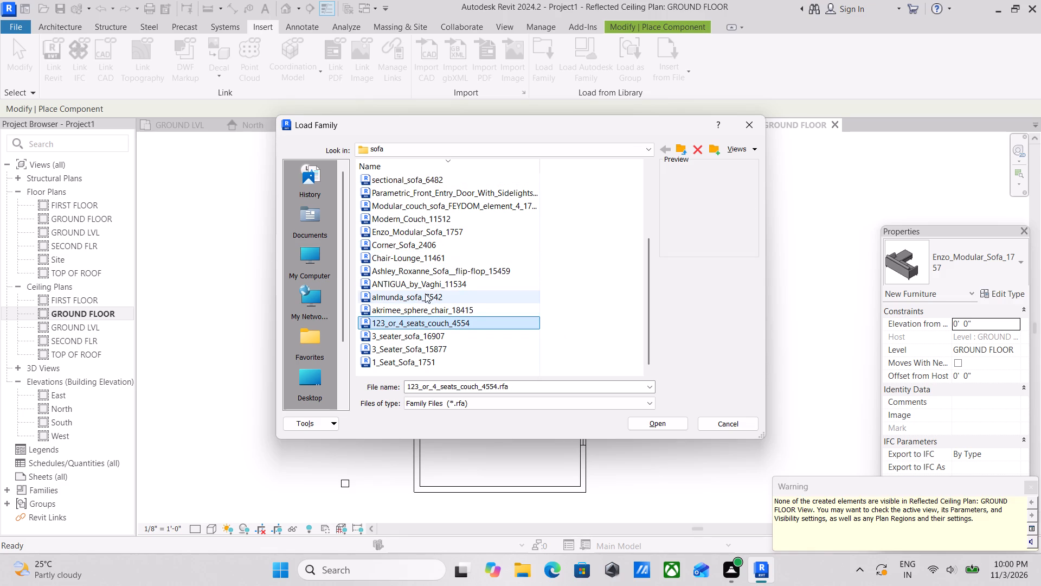
left_click(444, 264)
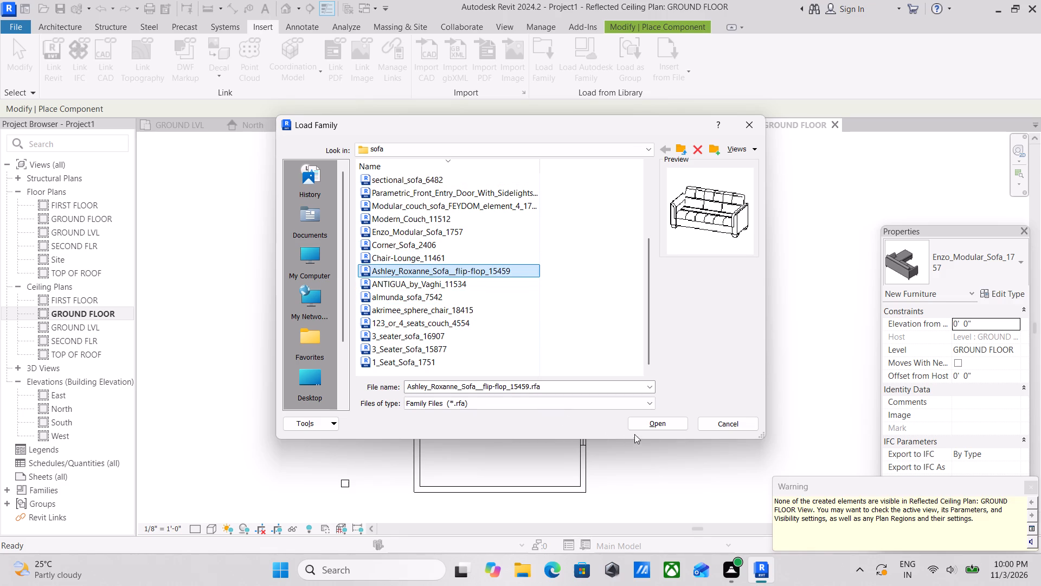
left_click(653, 424)
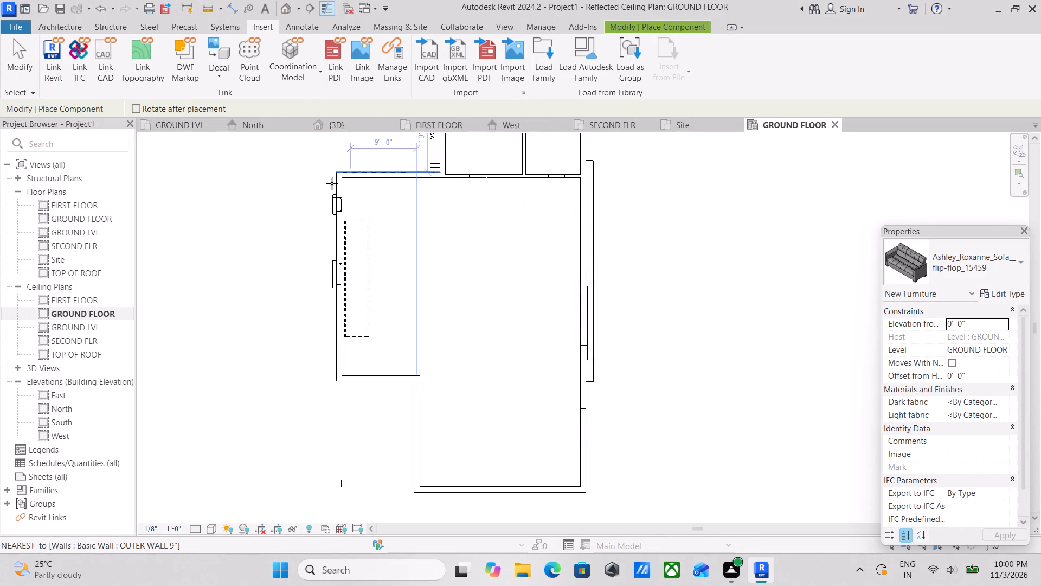
Place the Ashley_Roxanne_Sofa__flip-flop_15459 component in the GROUND FLOOR main room, 10'-6" from the east wall and 7'-0" south of the stair's north end.
left_click(72, 220)
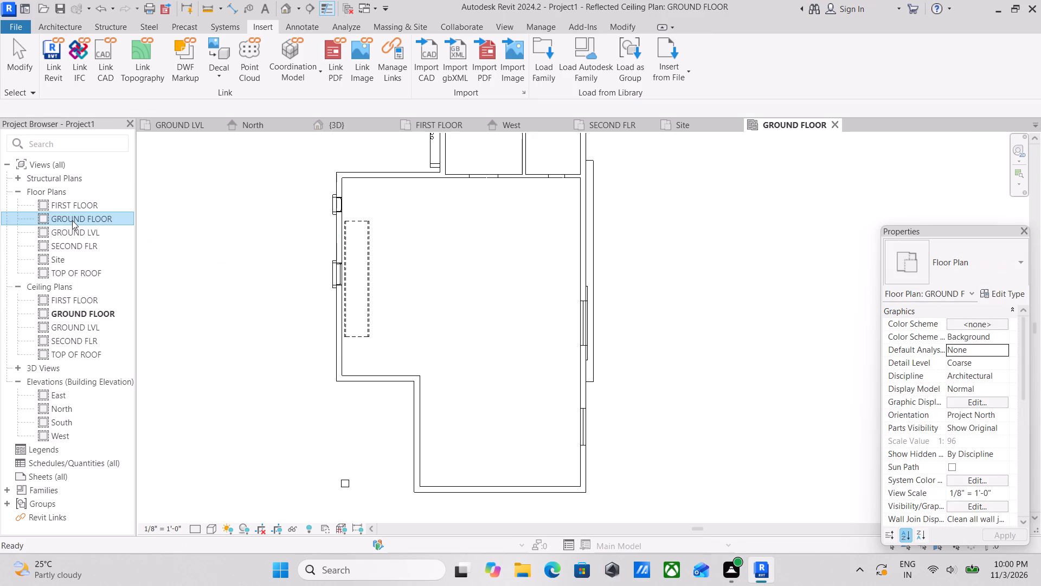
scroll(452, 281, "up", 2)
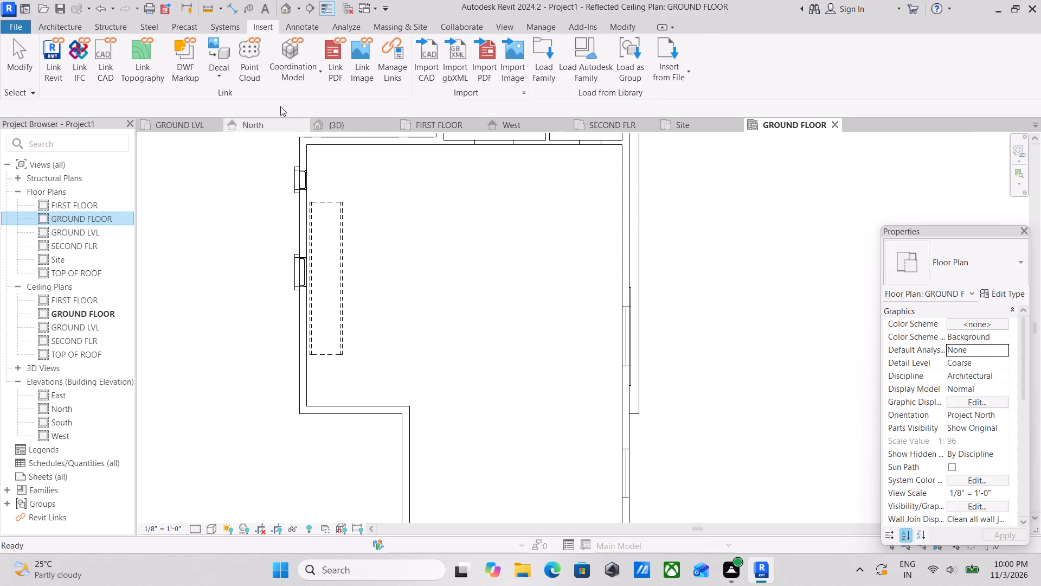
left_click(54, 25)
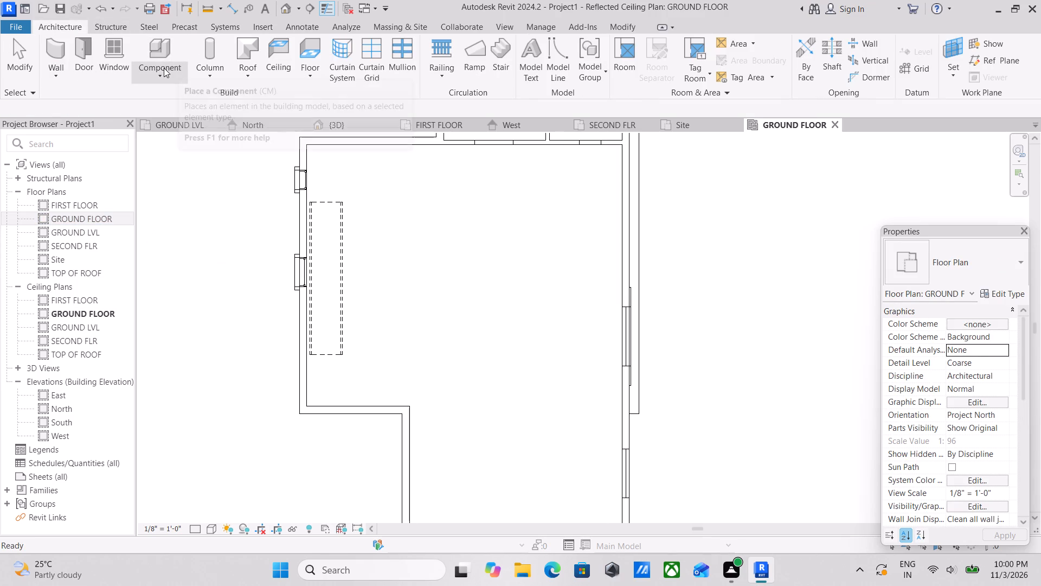
left_click(163, 73)
left_click(149, 98)
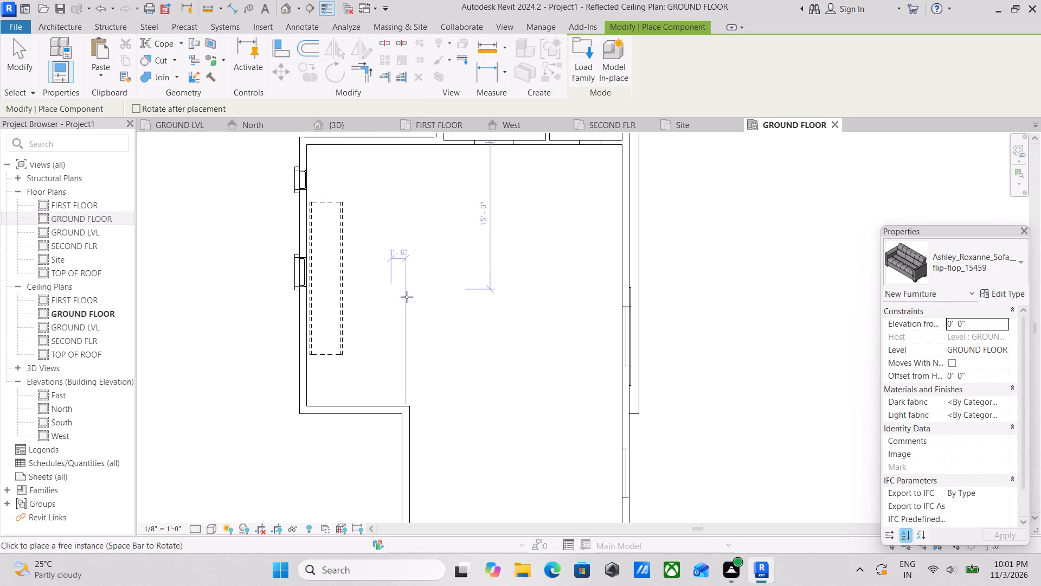
scroll(514, 302, "up", 3)
left_click(524, 258)
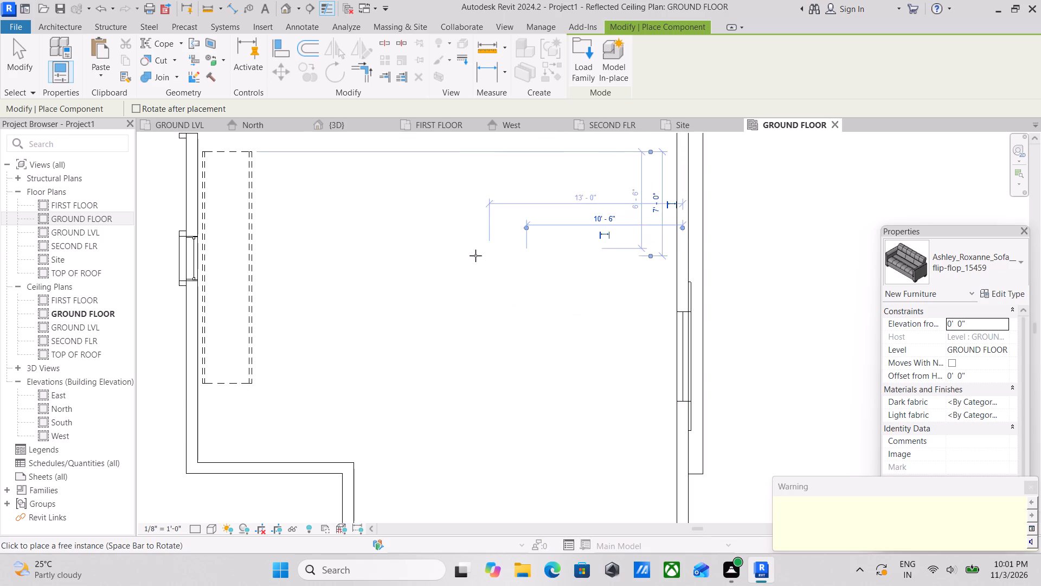
scroll(508, 313, "down", 2)
scroll(557, 336, "down", 3)
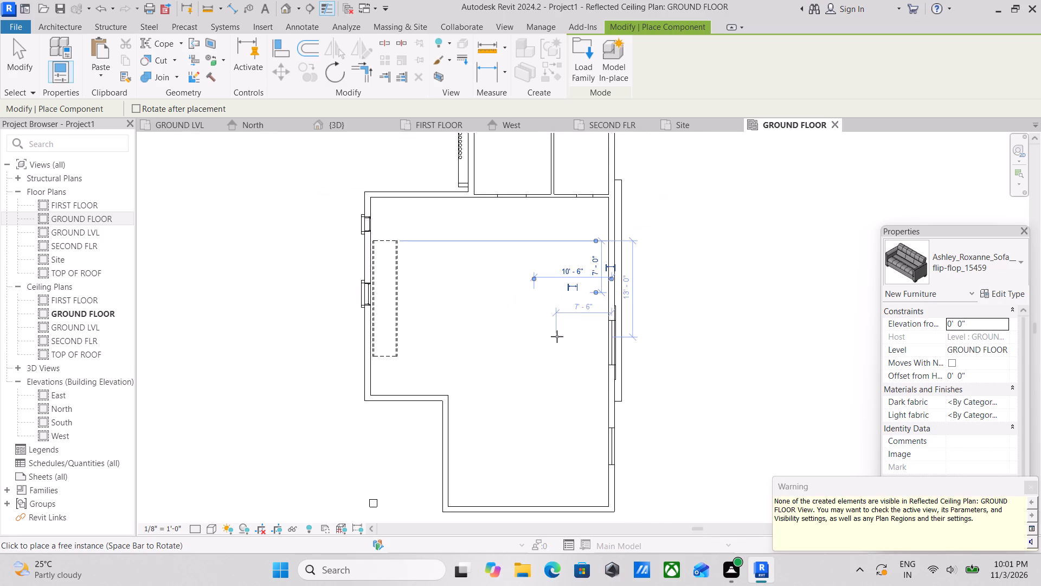
scroll(557, 336, "down", 6)
key("Escape")
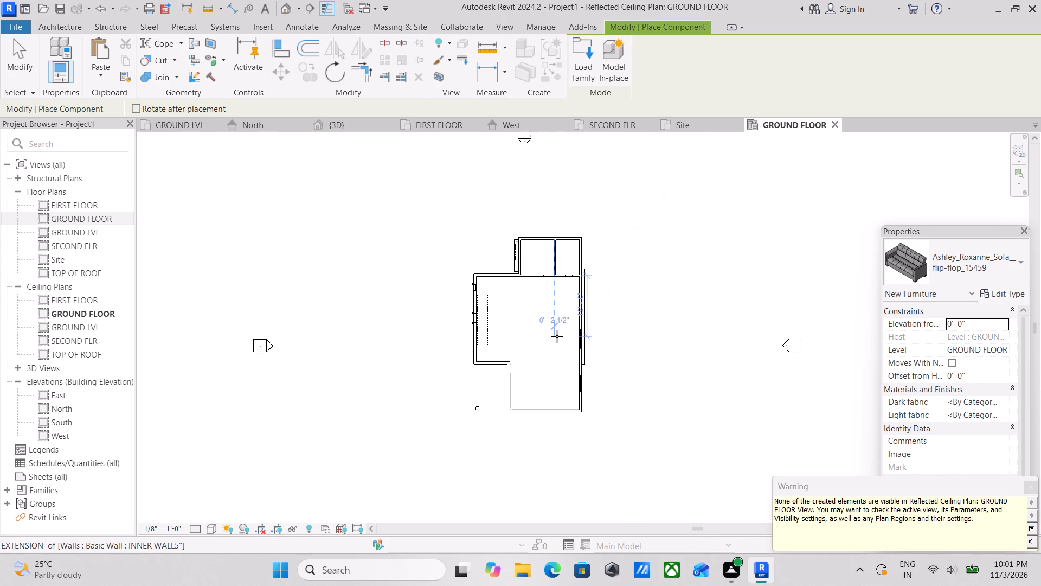
key("Escape")
scroll(554, 334, "down", 3)
key("Escape")
key("Escape")
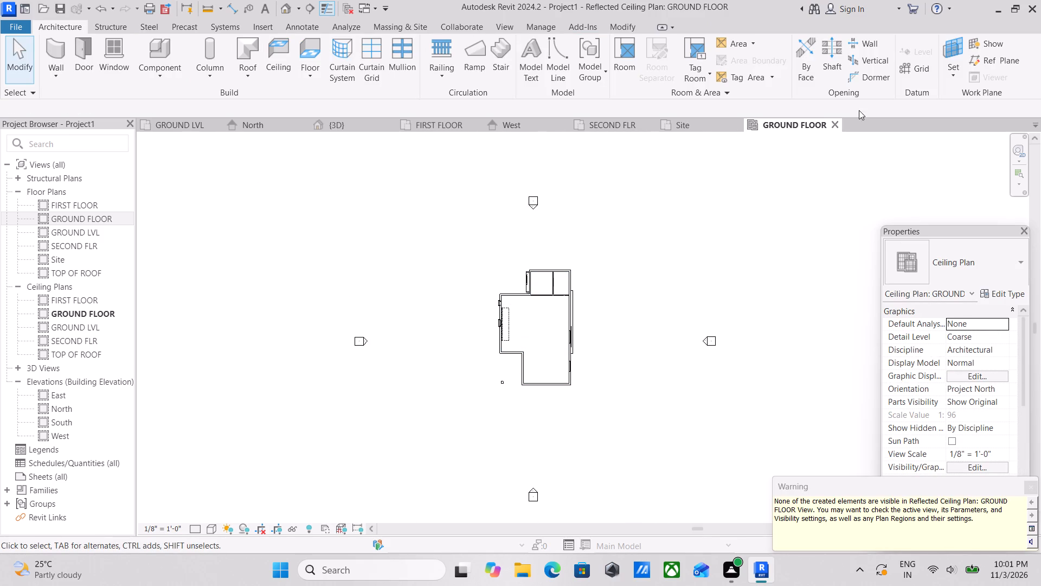
Close the GROUND FLOOR ceiling plan and return to the GROUND LVL floor plan.
left_click(839, 125)
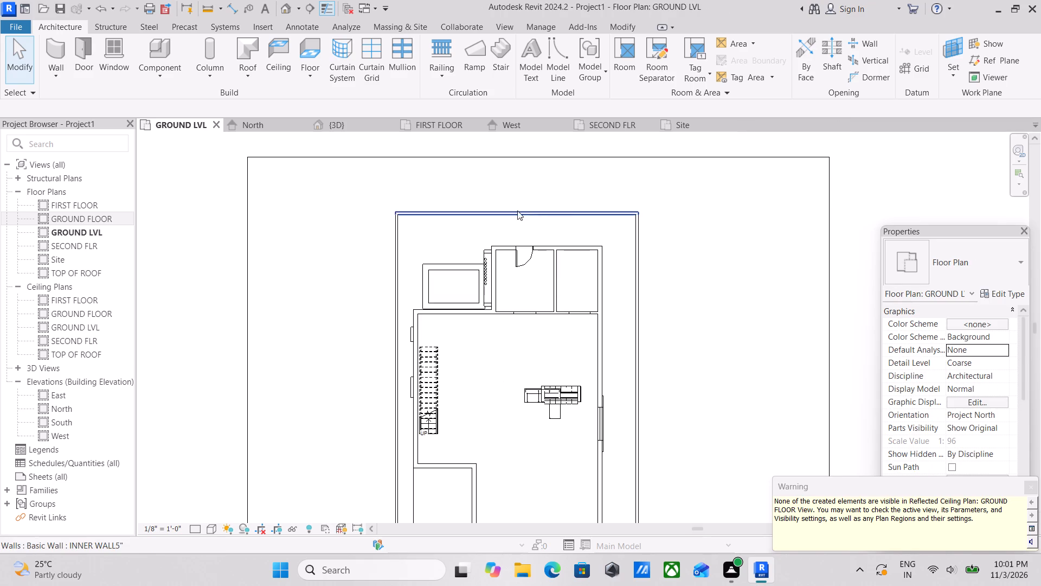
Nudge the Enzo_Modular_Sofa_1757 north until its projecting seat end meets the north edge of the Ashley_Roxanne sofa.
scroll(517, 215, "down", 2)
scroll(530, 340, "up", 2)
scroll(575, 374, "up", 11)
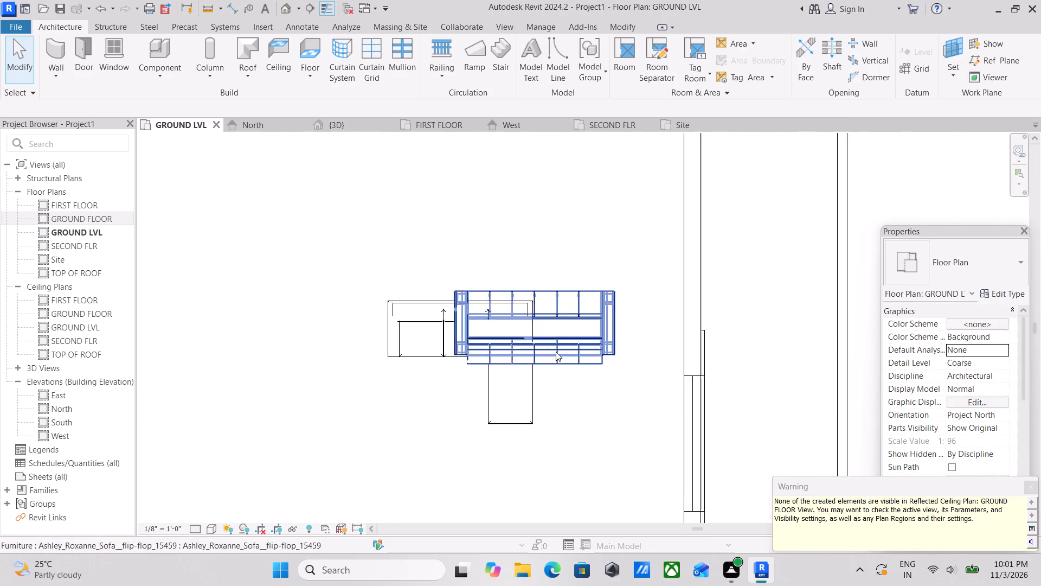
left_click(626, 316)
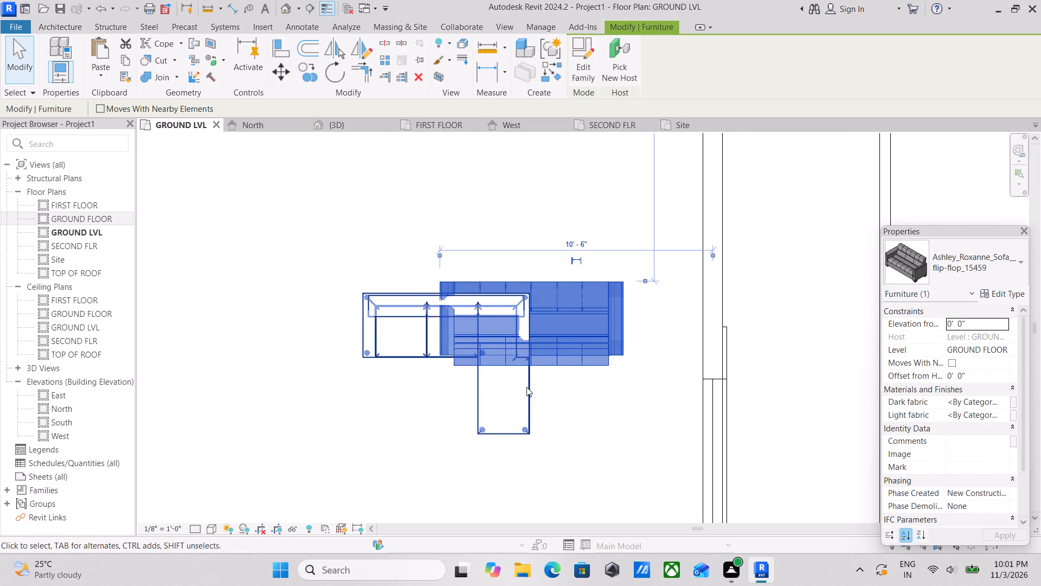
left_click(522, 388)
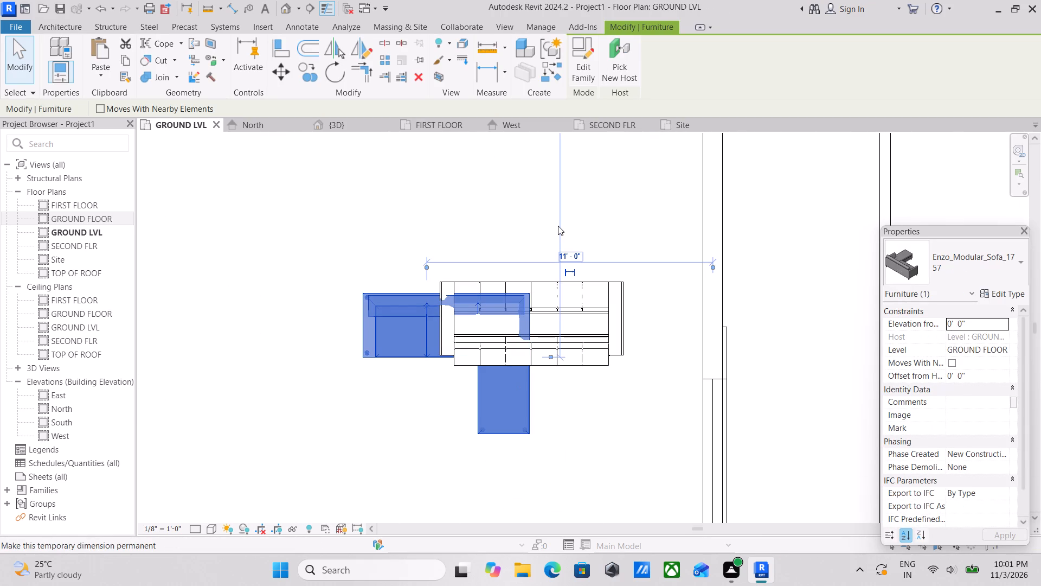
key("Up")
key("Up")
key("Up")
key("Up")
key("Up")
key("Up")
key("Up")
key("Up")
key("Up")
key("Up")
key("Up")
key("Up")
key("Up")
key("Up")
key("Up")
key("Up")
key("Up")
key("Up")
key("Up")
key("Up")
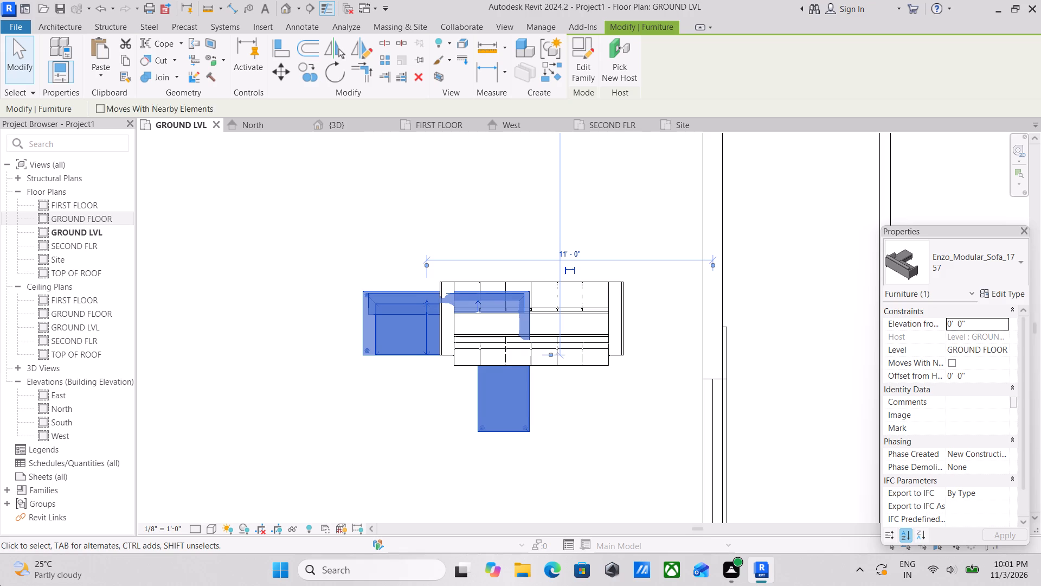
key("Up")
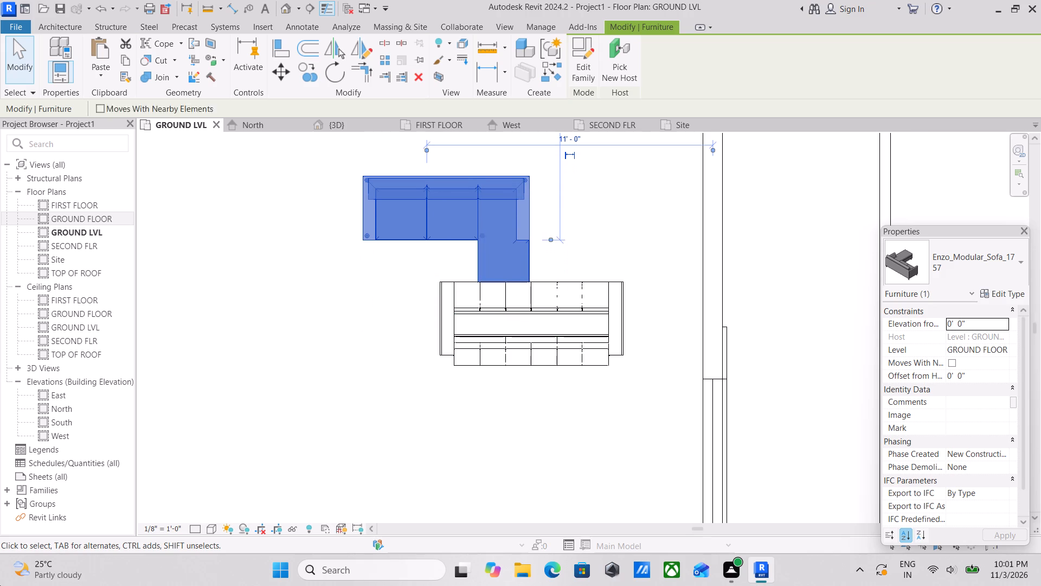
key("Up")
key("Up")
key("Up")
key("Up")
key("Up")
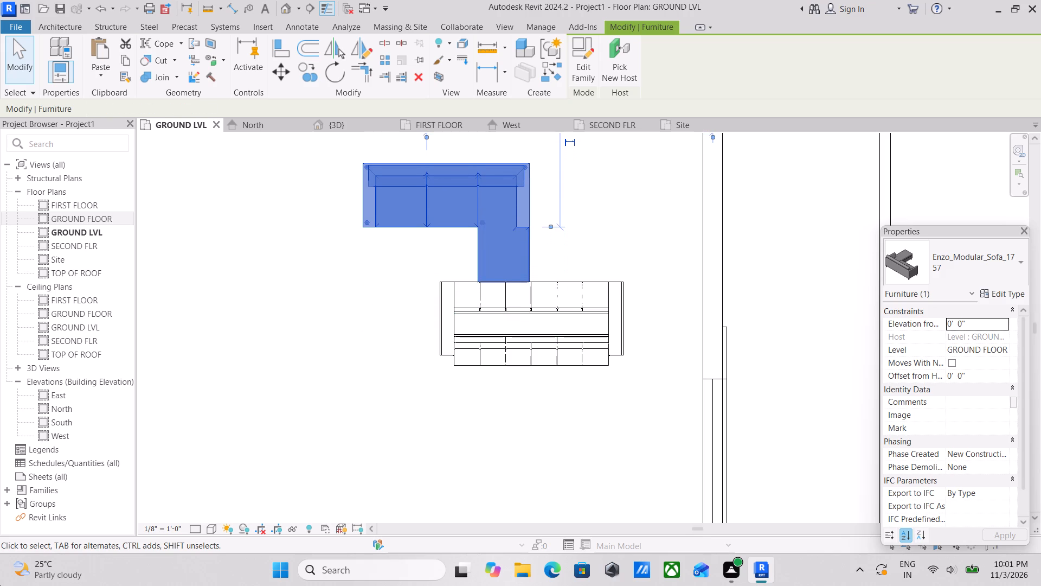
key("Up")
key("Up")
key("Up")
key("Up")
key("Up")
key("Up")
key("Up")
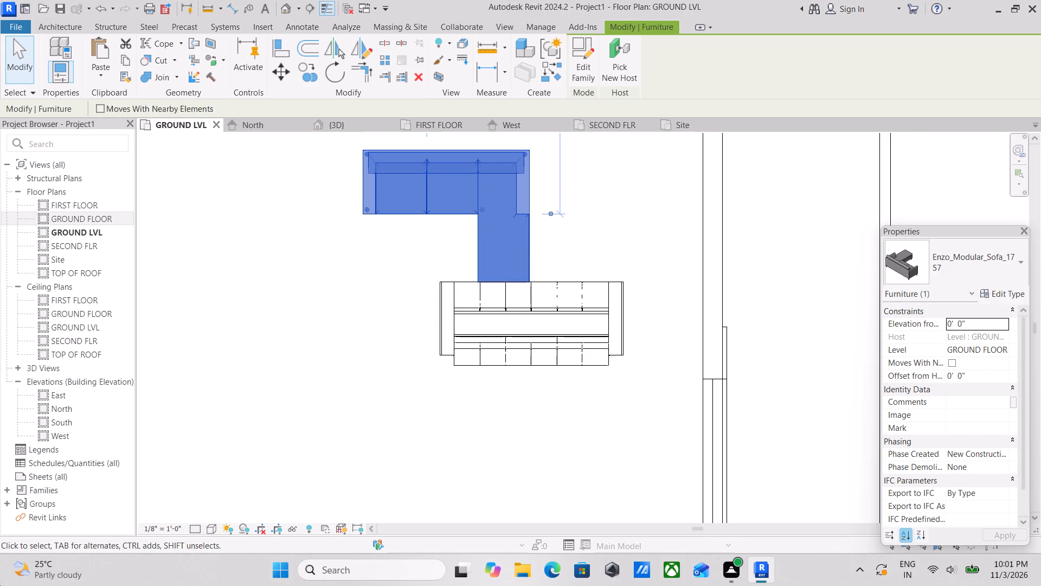
key("Up")
key("Up")
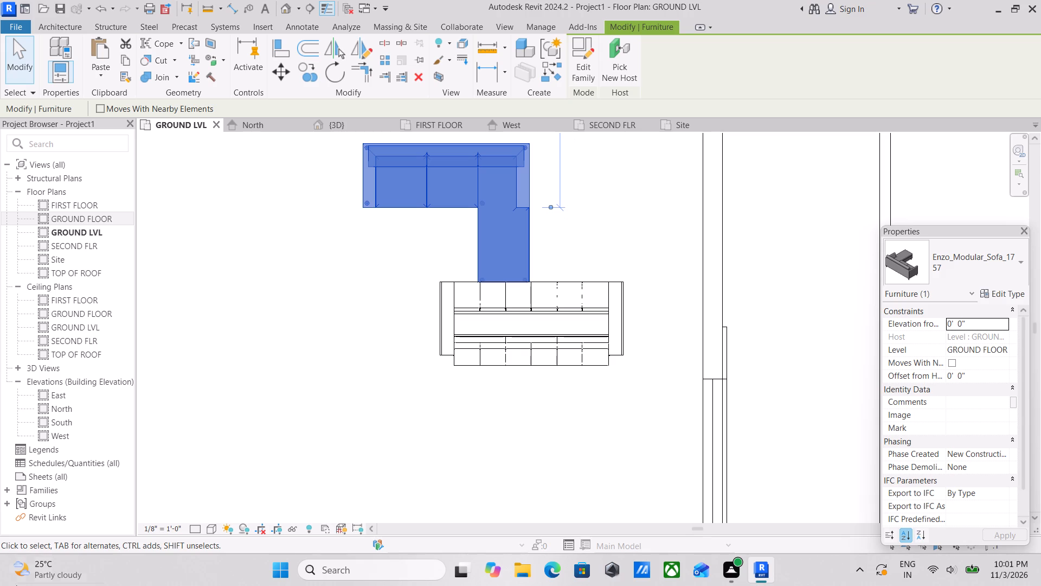
scroll(126, 578, "down", 3)
scroll(453, 386, "down", 5)
middle_click_drag(486, 372, 537, 412)
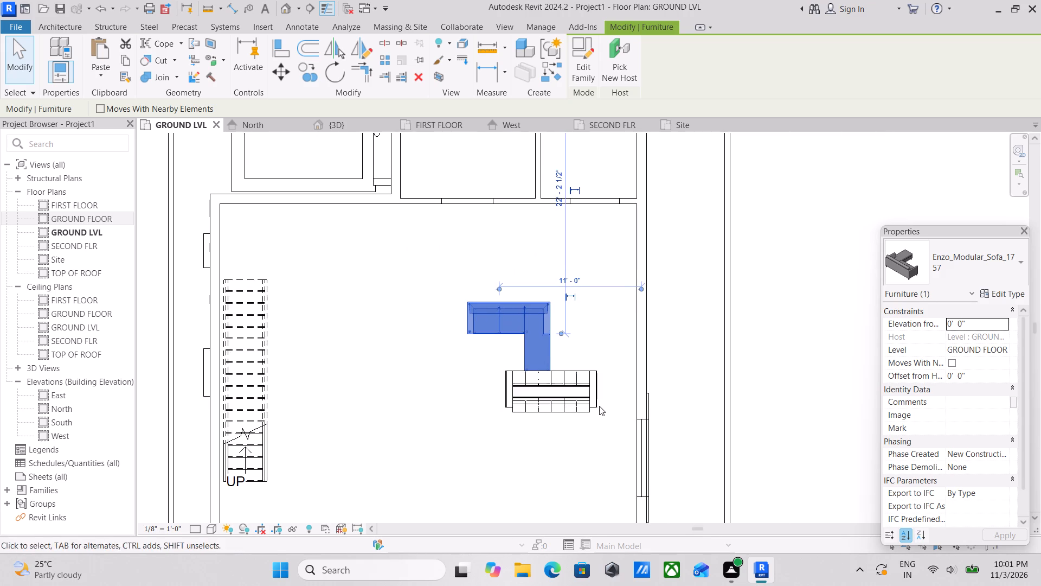
Move the Ashley_Roxanne sofa south, clear of the Enzo sofa, to 14'-6" from the stair's north end and 10'-9" from the east wall.
left_click(590, 405)
middle_click_drag(587, 407, 583, 337)
middle_click_drag(587, 409, 596, 371)
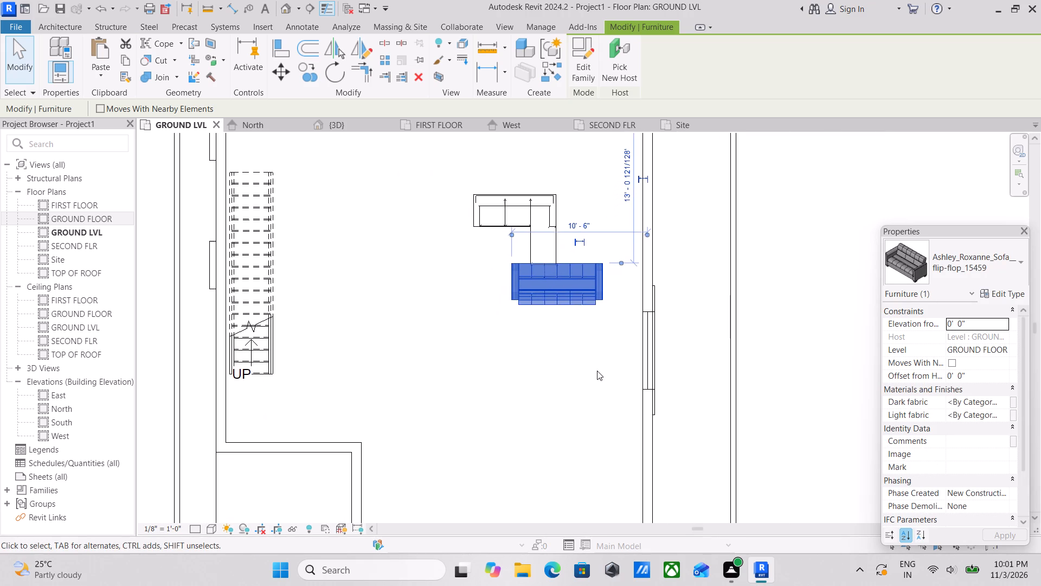
key("Down")
key("Down")
key("Down")
key("Down")
key("Down")
key("Down")
key("Down")
key("Down")
key("Down")
key("Down")
key("Down")
key("Down")
key("Down")
key("Down")
key("Down")
key("Down")
key("Down")
key("Down")
key("Down")
key("Down")
key("Down")
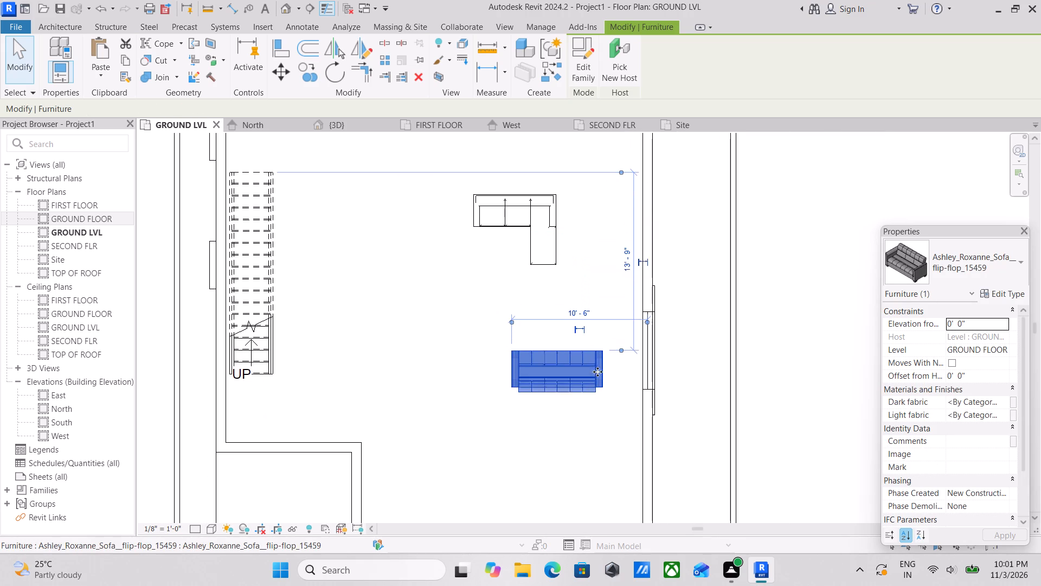
key("Down")
key("Left")
key("Down")
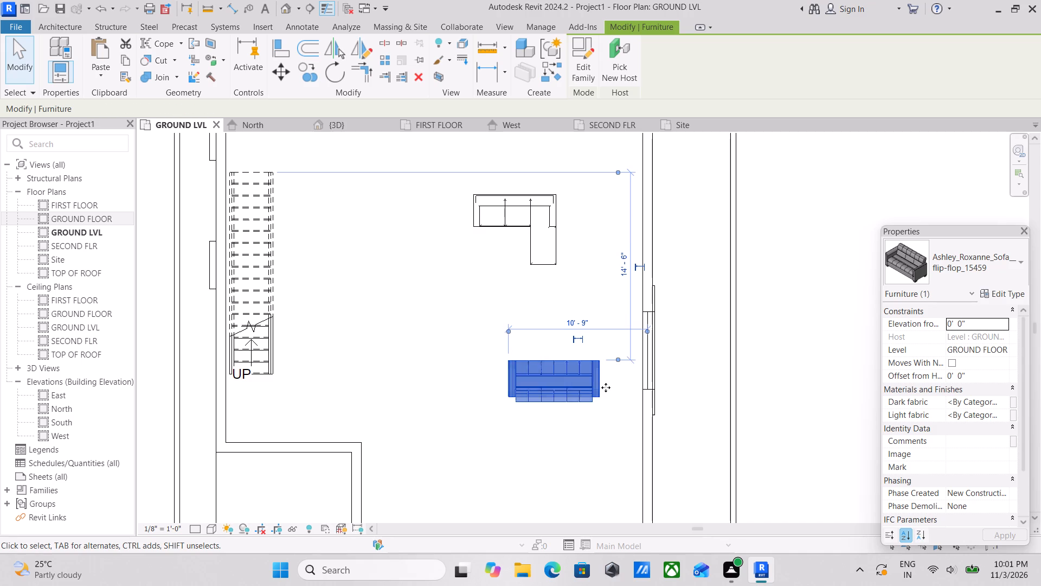
Rotate the Ashley_Roxanne sofa 90° so its length runs north–south.
key("space")
Move the rotated Ashley_Roxanne sofa south until its south end is about 9'-11" below the north wall of the southwest enclosure.
middle_click_drag(606, 387, 583, 277)
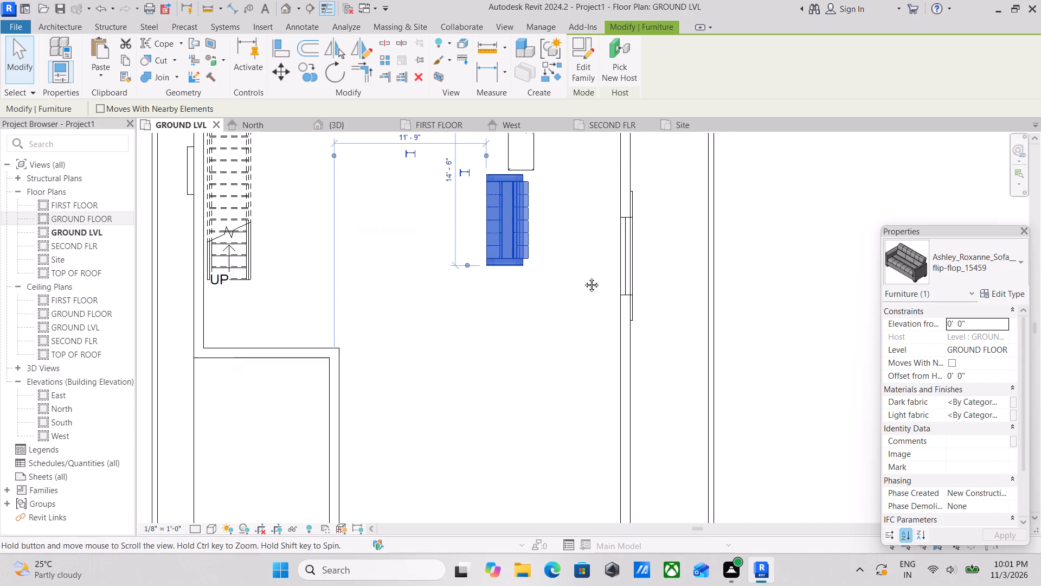
middle_click_drag(583, 277, 587, 260)
scroll(589, 294, "down", 2)
middle_click_drag(592, 315, 607, 364)
key("Down")
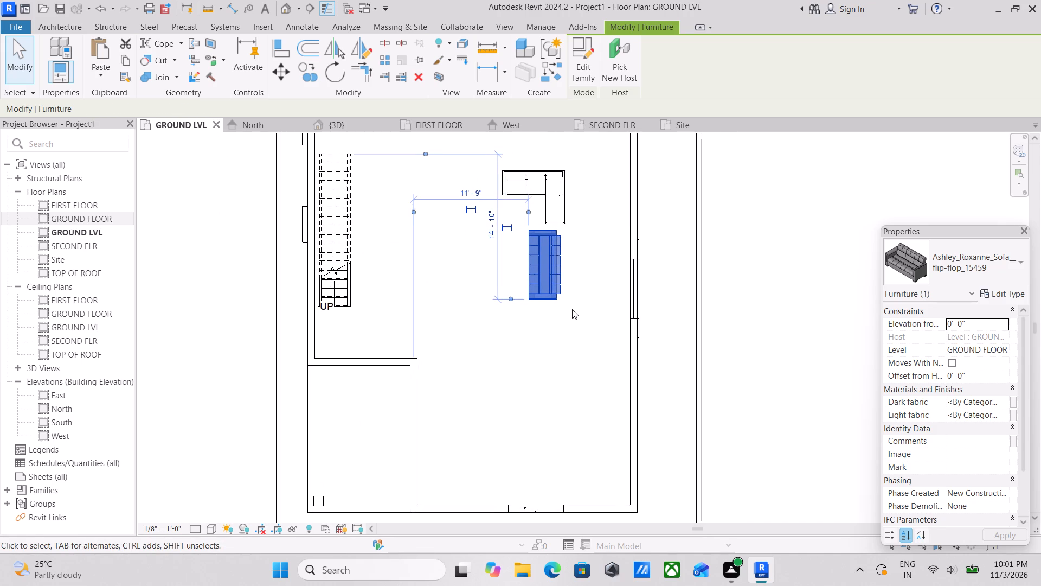
key("Down")
key("Down")
key("Down")
key("Down")
key("Down")
key("Down")
key("Down")
key("Down")
key("Down")
key("Down")
key("Down")
key("Down")
key("Down")
key("Down")
key("Down")
key("Down")
key("Down")
key("Down")
key("Down")
key("Down")
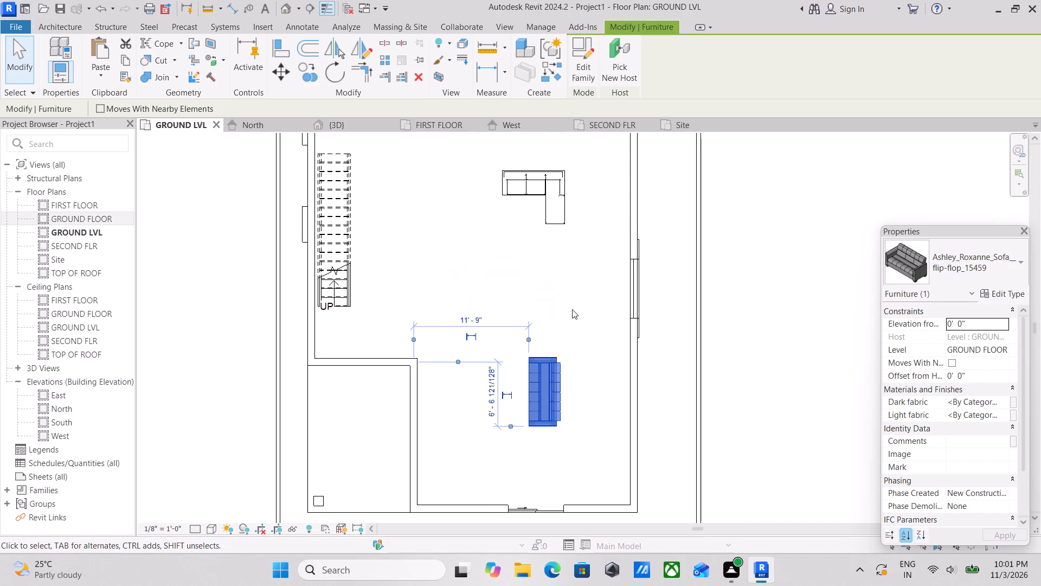
key("Down")
key("Down")
key("Down")
Move the Ashley_Roxanne sofa east to 15'-5" from the east wall of the southwest enclosure.
key("Right")
key("Right")
key("Right")
key("Right")
key("Right")
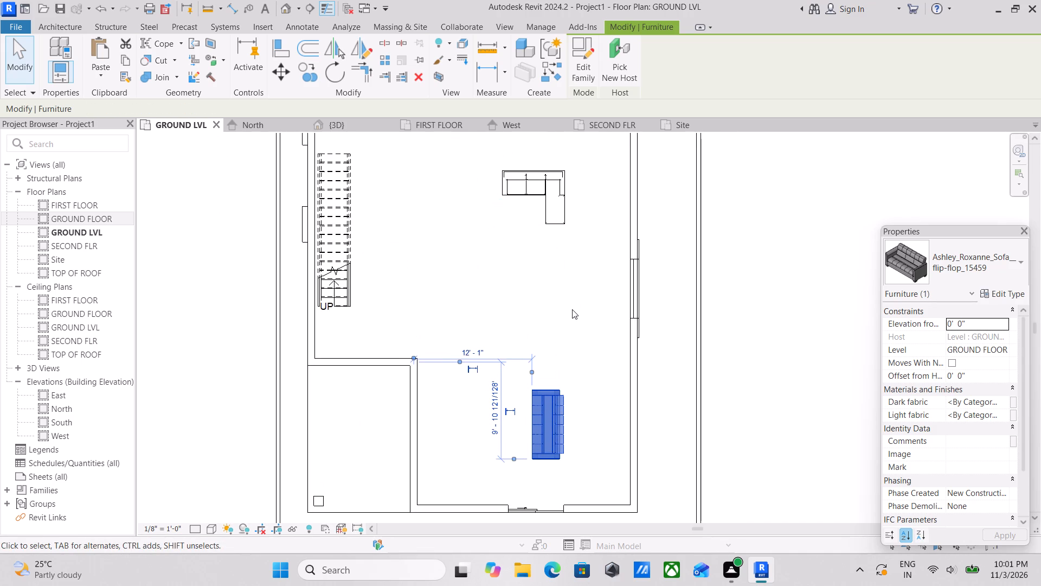
key("Right")
key("Right")
key("Right")
key("Right")
key("Right")
key("Right")
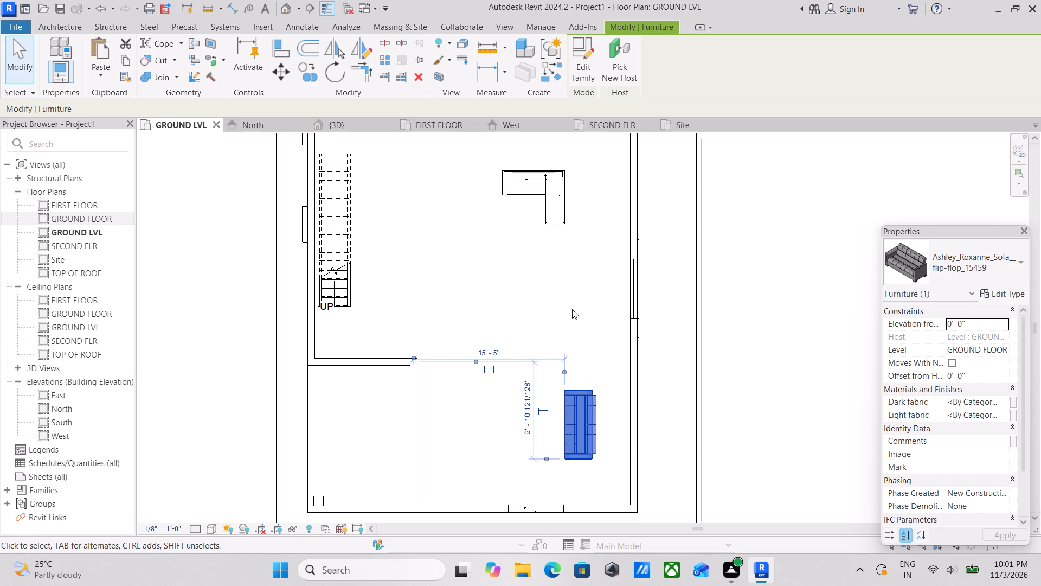
Move the Enzo_Modular_Sofa_1757 south to about 4'-3" below the stair's south end, just north of the Ashley_Roxanne sofa.
left_click(563, 187)
key("Down")
key("Down")
key("Down")
key("Down")
key("Down")
key("Down")
key("Down")
key("Down")
key("Down")
key("Down")
key("Down")
key("Down")
key("Down")
key("Down")
key("Down")
key("Down")
key("Down")
key("Down")
key("Down")
key("Down")
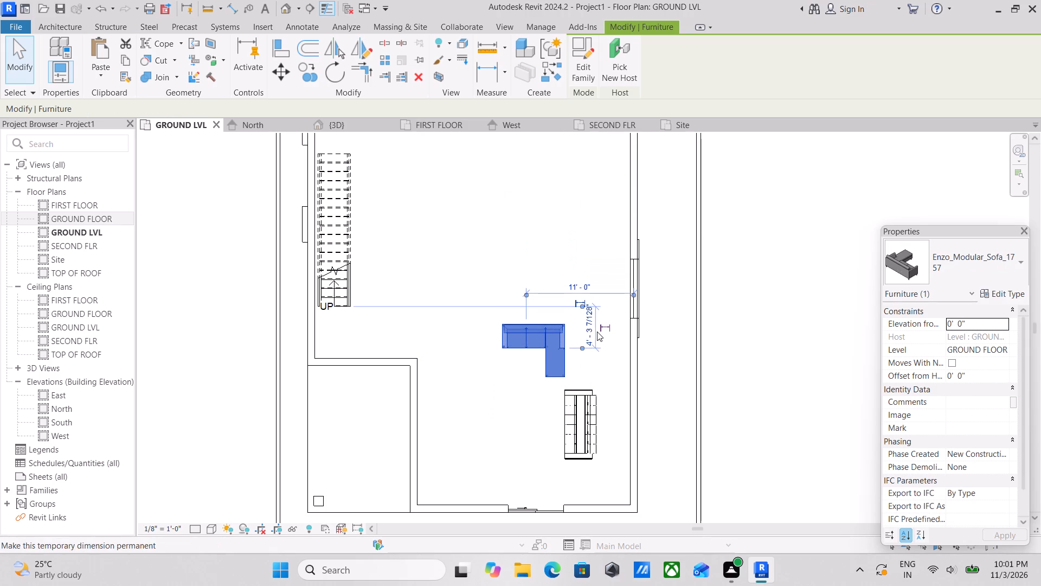
Move the Enzo_Modular_Sofa_1757 east until its reference dimension to the east wall is 6'-4".
key("Right")
key("Right")
key("Right")
key("Right")
key("Right")
key("Right")
key("Right")
key("Right")
key("Right")
key("Right")
key("Right")
key("Right")
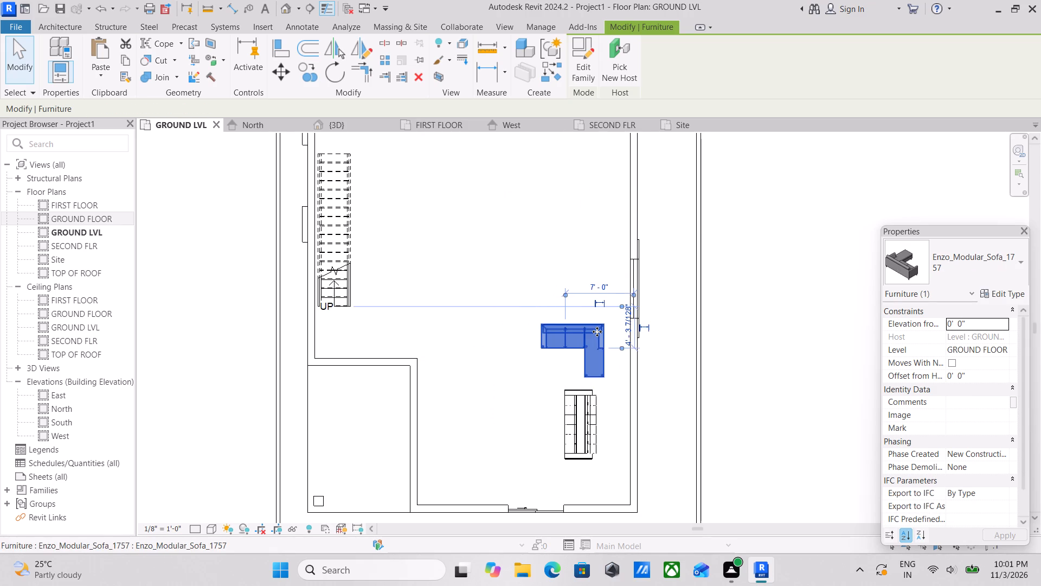
key("Right")
key("Right")
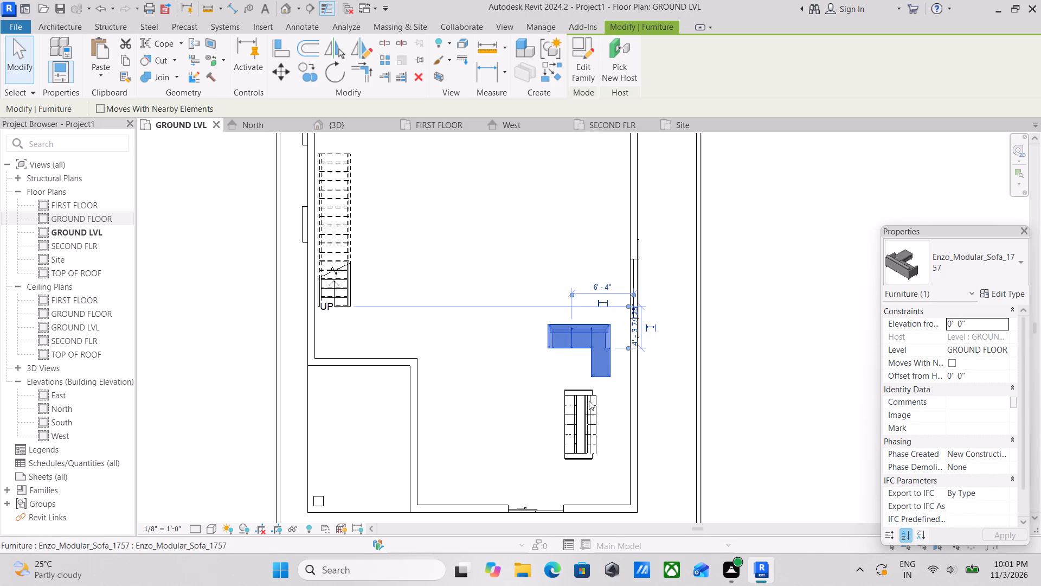
Move the Ashley_Roxanne sofa east to 17'-5" from the southwest enclosure's east wall, nearly aligned with the Enzo sofa's east edge.
left_click(589, 400)
key("Right")
key("Right")
key("Right")
key("Right")
key("Right")
key("Right")
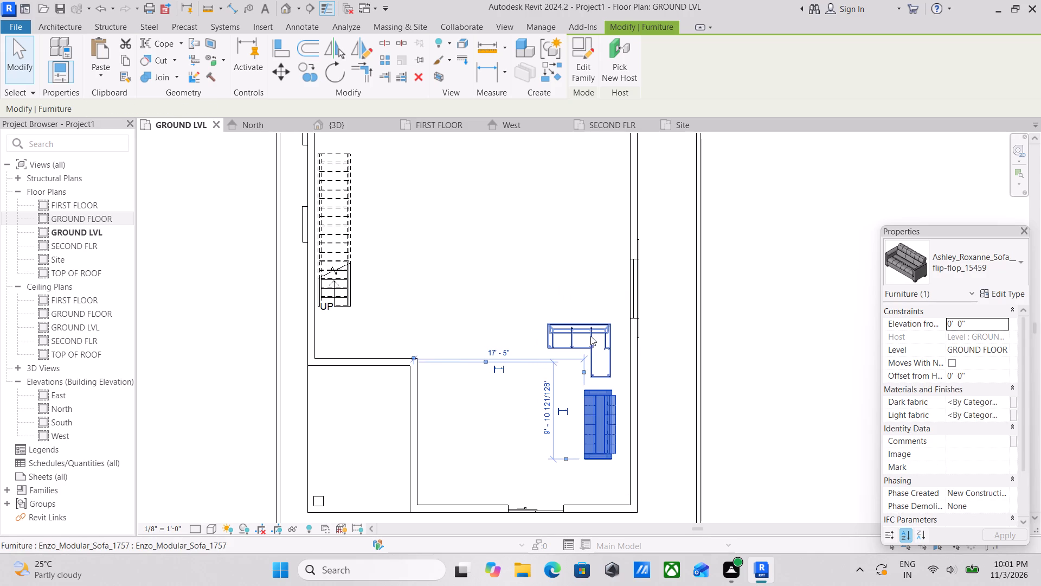
Nudge both sofas farther east in turn, bringing the Enzo sofa to 5'-4" from the east wall with the Ashley_Roxanne sofa alongside that wall.
left_click(601, 322)
key("Right")
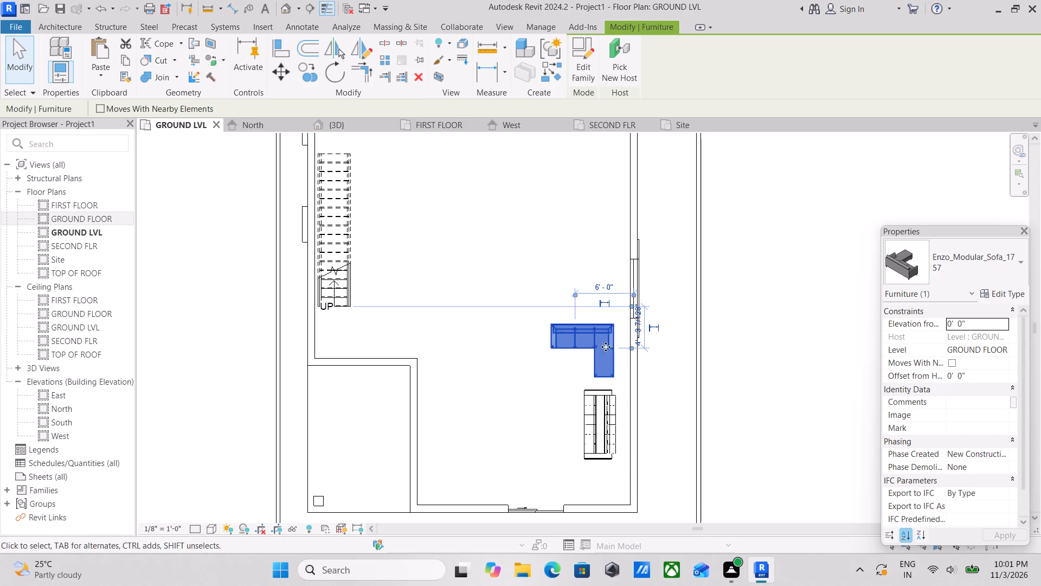
left_click(597, 399)
key("Right")
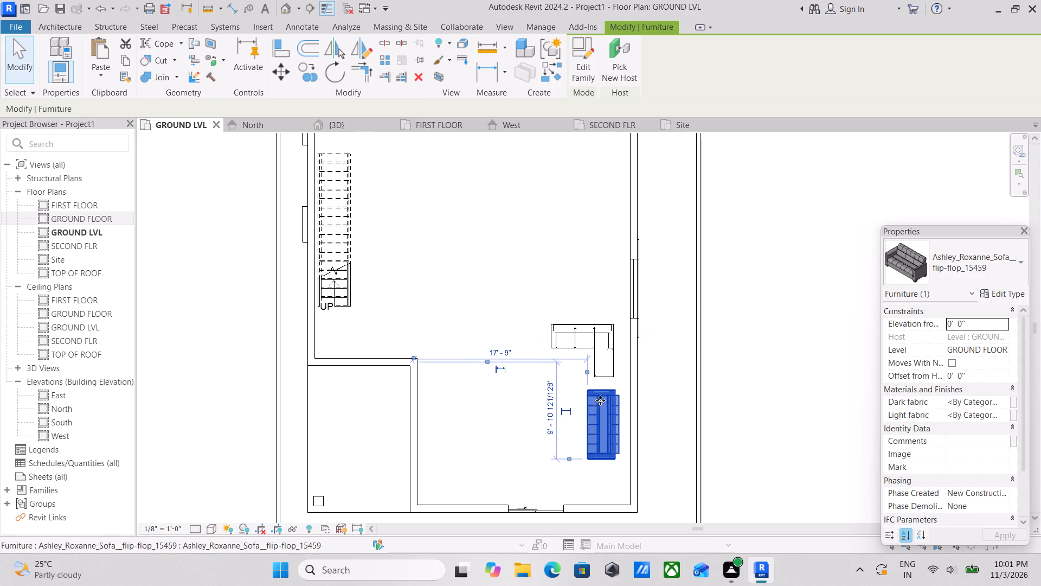
key("Right")
left_click(611, 328)
key("Right")
key("Right")
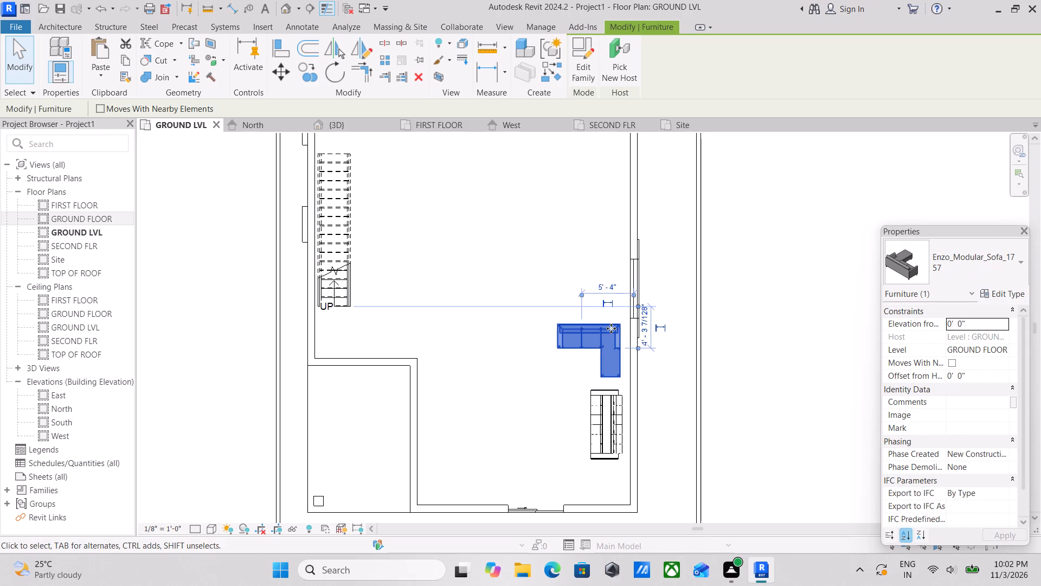
Nudge the Enzo_Modular_Sofa_1757 north to about 3'-3" below the stair's south end, widening its gap from the Ashley_Roxanne sofa.
key("Up")
key("Up")
key("Up")
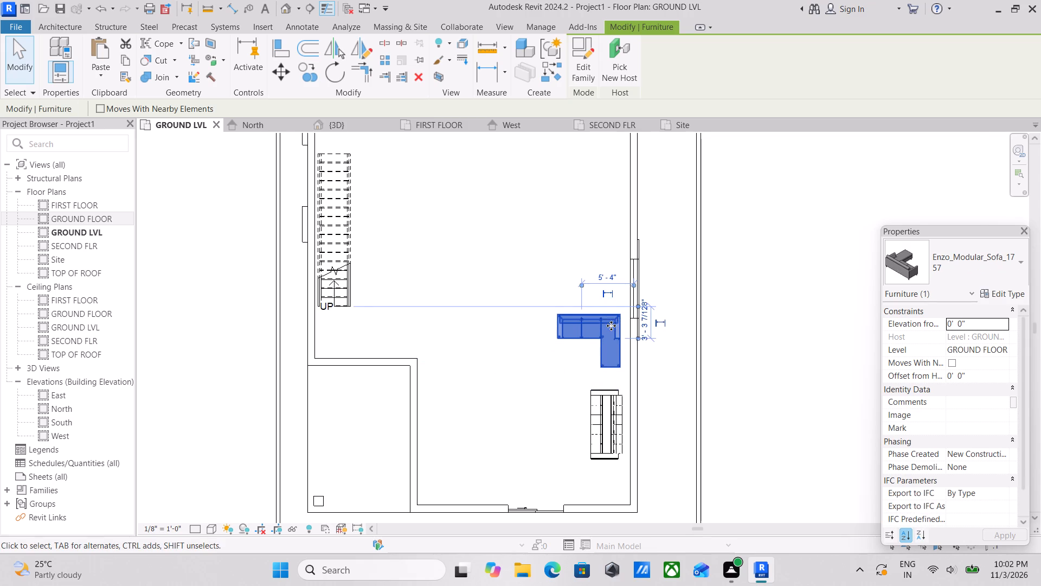
scroll(611, 326, "down", 1)
middle_click_drag(611, 326, 606, 352)
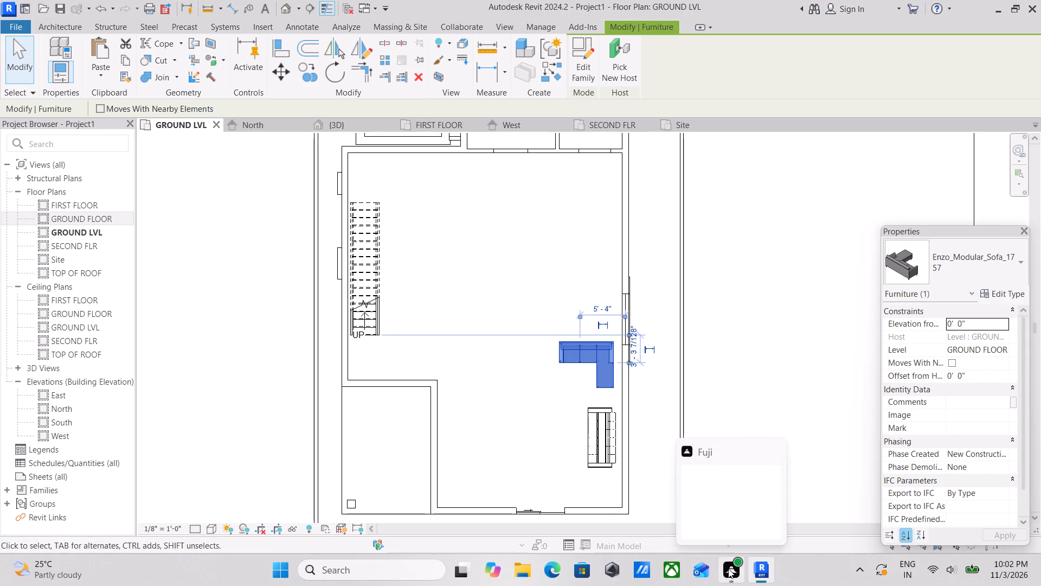
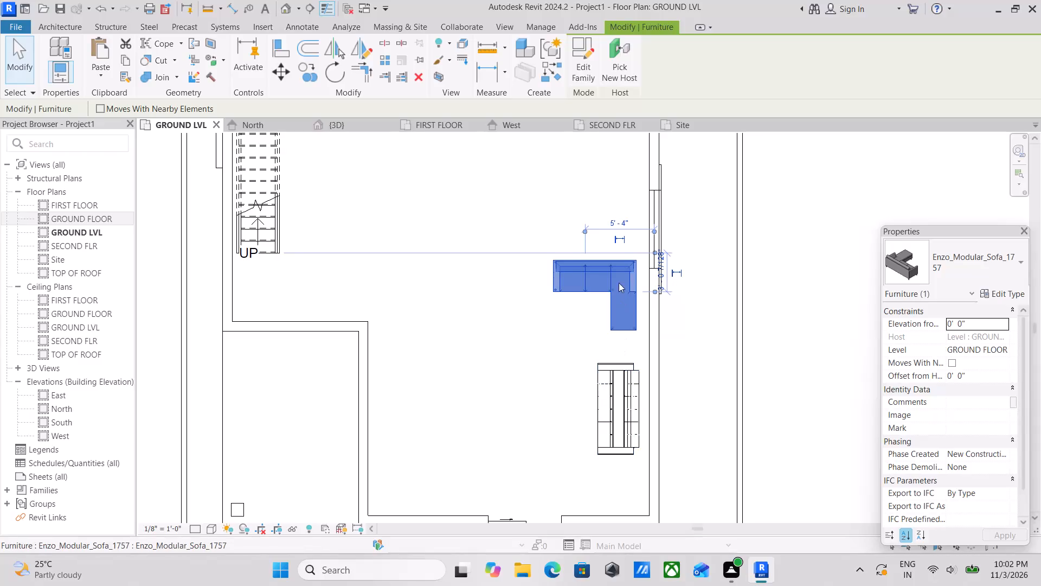
Nudge the Enzo_Modular_Sofa_1757 north to about 1'-2" below the stair's south end.
scroll(617, 285, "up", 1)
middle_click_drag(616, 292, 620, 344)
key("Up")
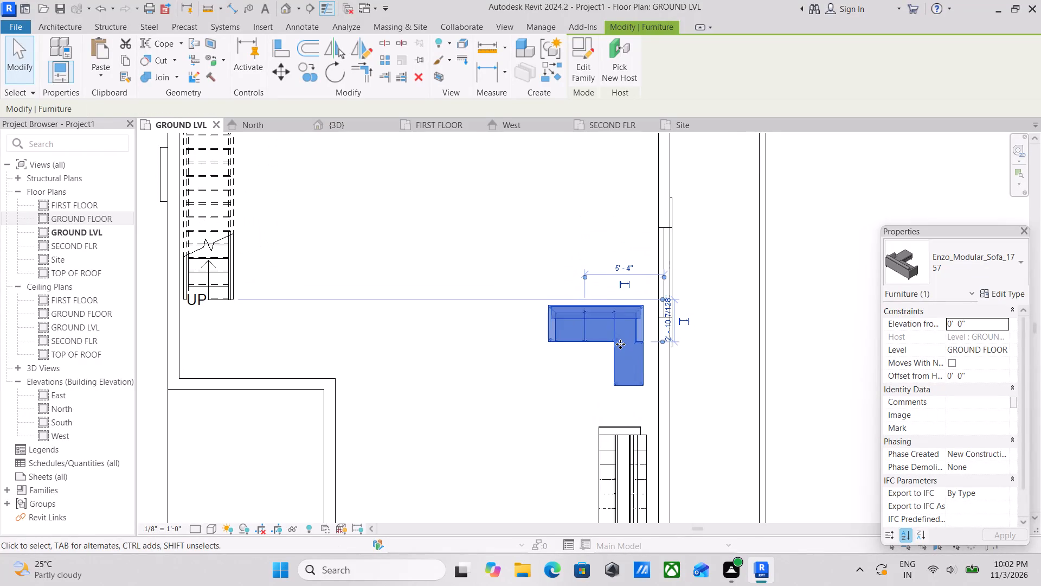
key("Up")
key("Up")
key("Up")
key("Up")
scroll(620, 344, "down", 3)
key("Up")
key("Up")
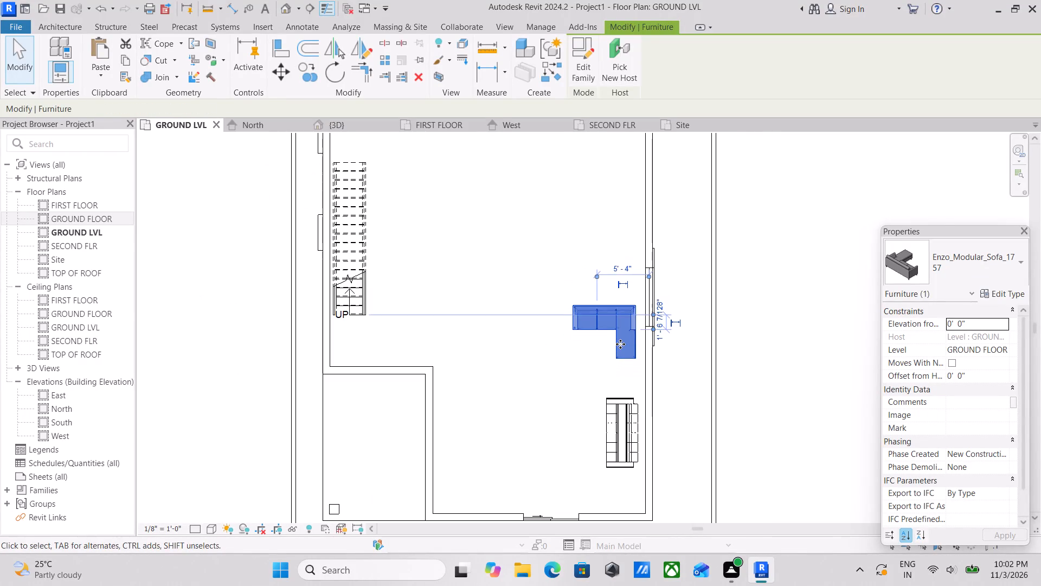
key("Up")
scroll(620, 344, "down", 2)
middle_click_drag(620, 344, 623, 334)
middle_click_drag(627, 408, 634, 378)
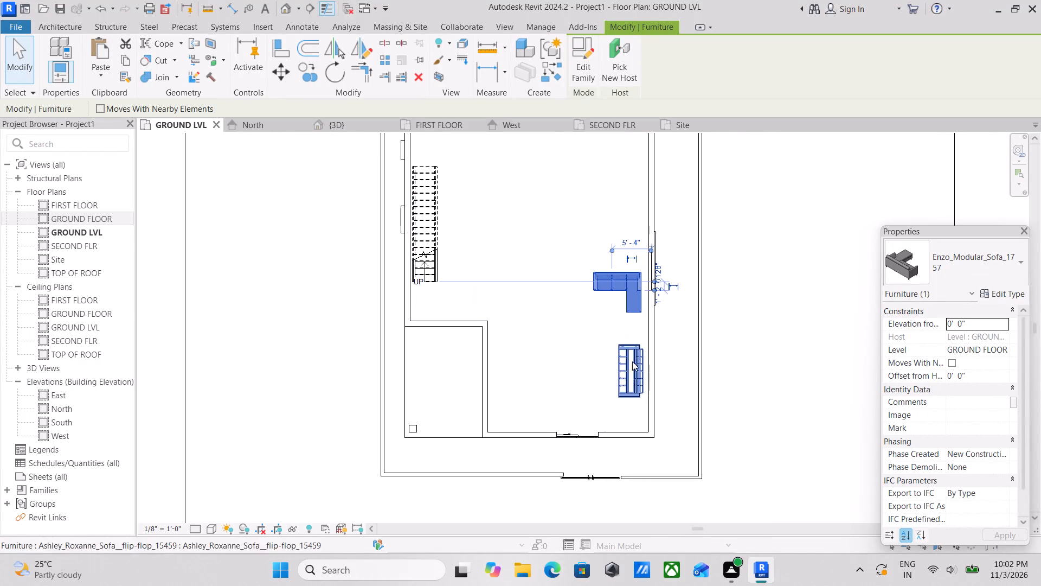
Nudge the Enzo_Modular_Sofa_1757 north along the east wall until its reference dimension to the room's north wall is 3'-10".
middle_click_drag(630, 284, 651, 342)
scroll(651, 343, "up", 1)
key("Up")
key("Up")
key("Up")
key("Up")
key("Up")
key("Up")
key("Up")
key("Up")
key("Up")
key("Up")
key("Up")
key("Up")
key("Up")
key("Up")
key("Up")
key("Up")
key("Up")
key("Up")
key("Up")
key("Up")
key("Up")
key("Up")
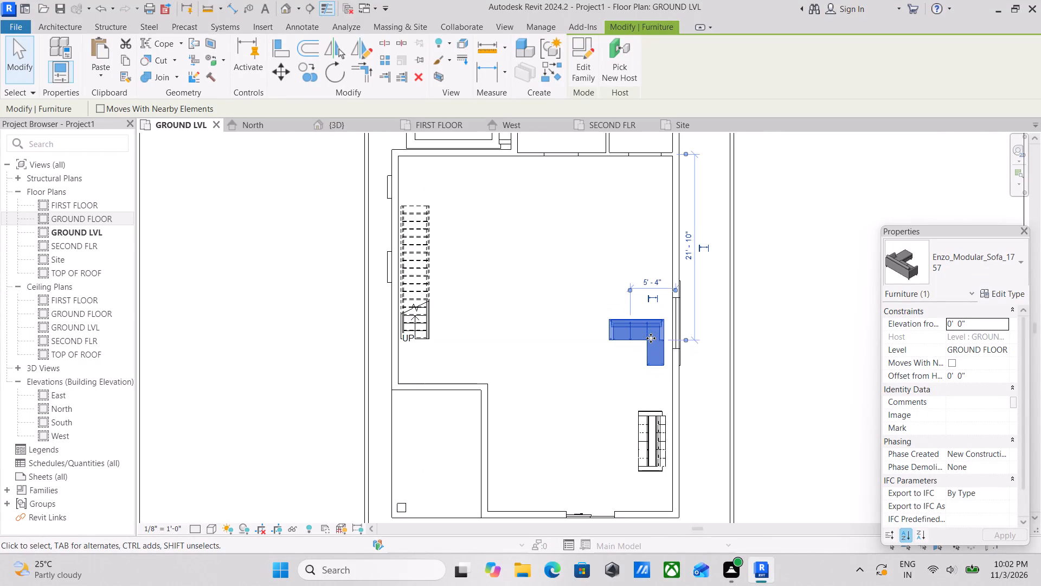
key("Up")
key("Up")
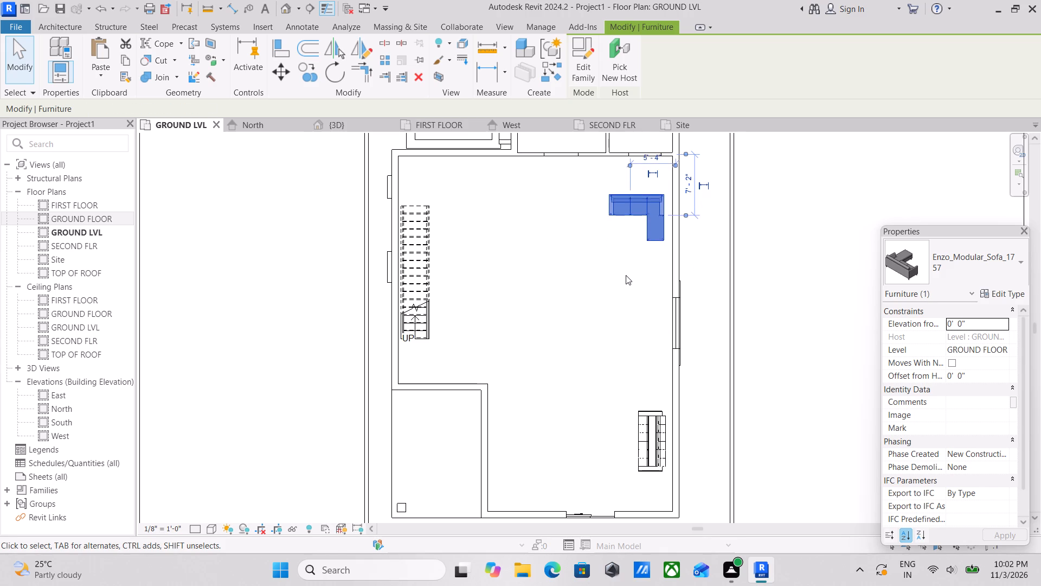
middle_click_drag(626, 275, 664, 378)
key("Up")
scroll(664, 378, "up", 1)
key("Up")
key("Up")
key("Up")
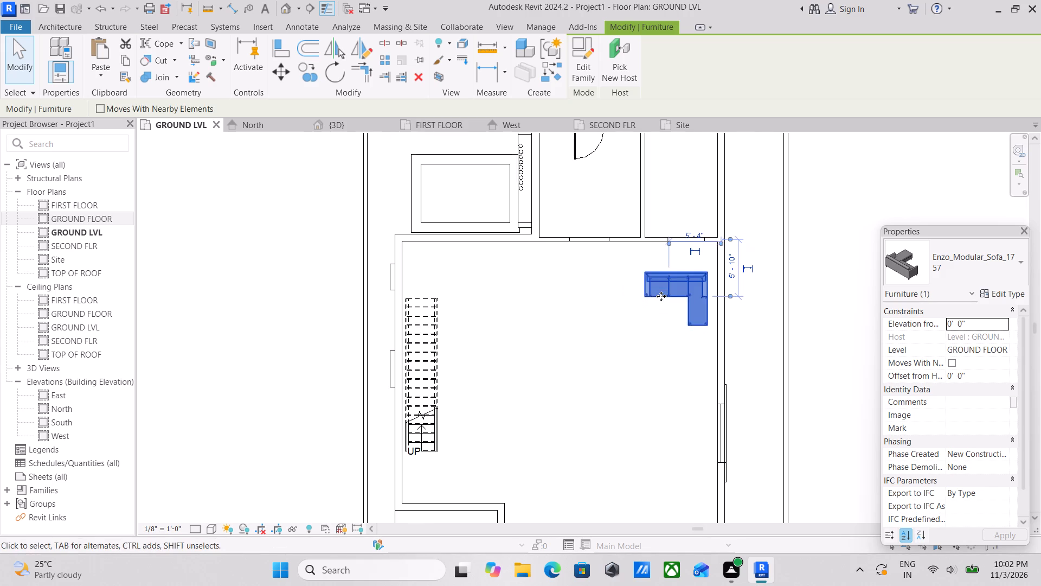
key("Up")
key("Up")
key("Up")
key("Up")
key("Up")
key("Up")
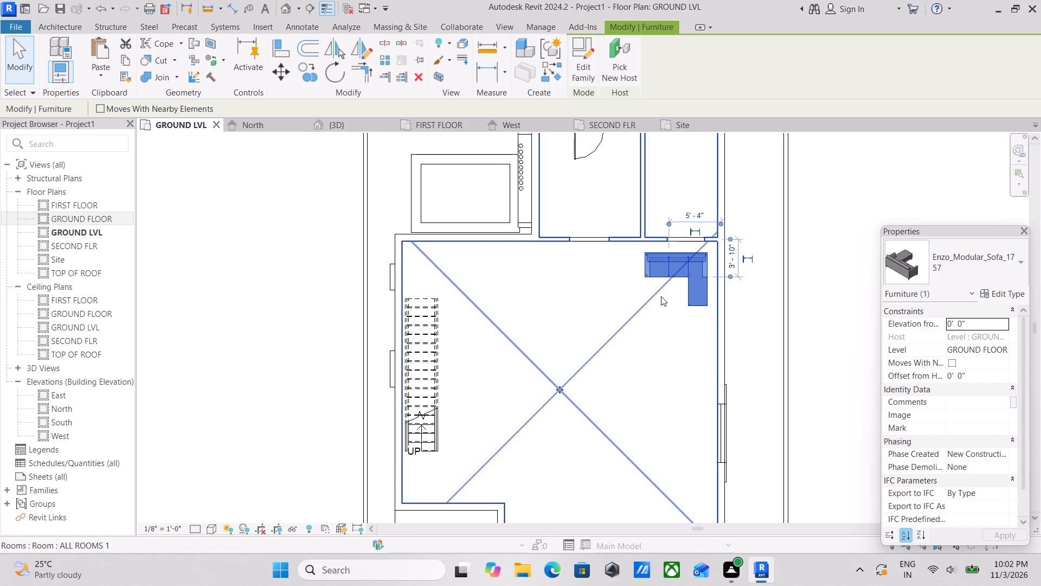
Nudge the Enzo_Modular_Sofa_1757 back south to about 21'-7" from the room's north wall, near the stair's south end.
key("Down")
key("Down")
key("Down")
key("Down")
key("Down")
key("Down")
key("Down")
key("Down")
key("Down")
key("Down")
key("Down")
key("Down")
key("Down")
key("Down")
key("Down")
key("Down")
key("Down")
key("Down")
key("Down")
key("Down")
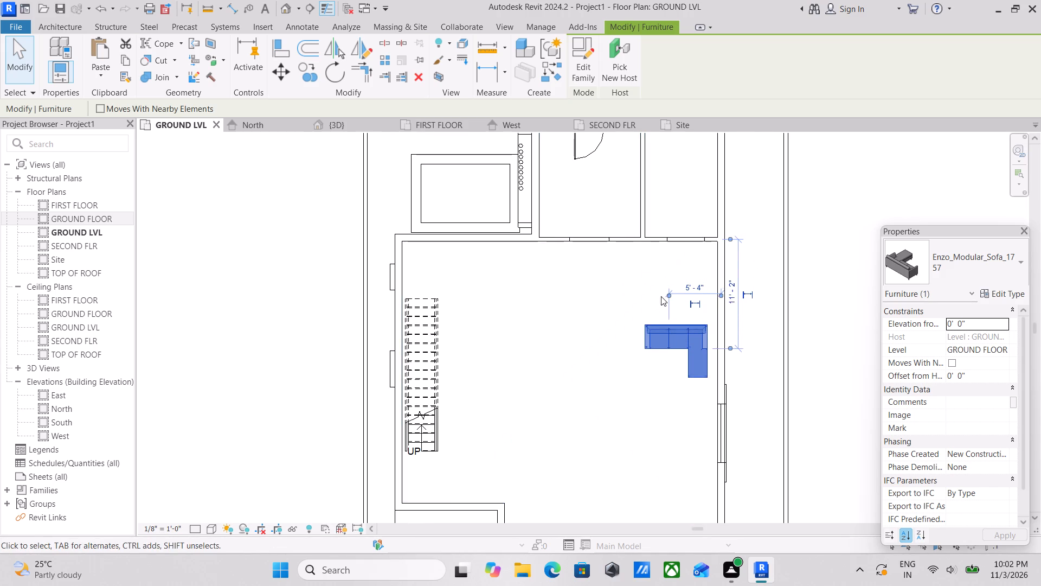
scroll(661, 296, "down", 3)
middle_click_drag(654, 292, 650, 260)
key("Down")
scroll(645, 282, "down", 2)
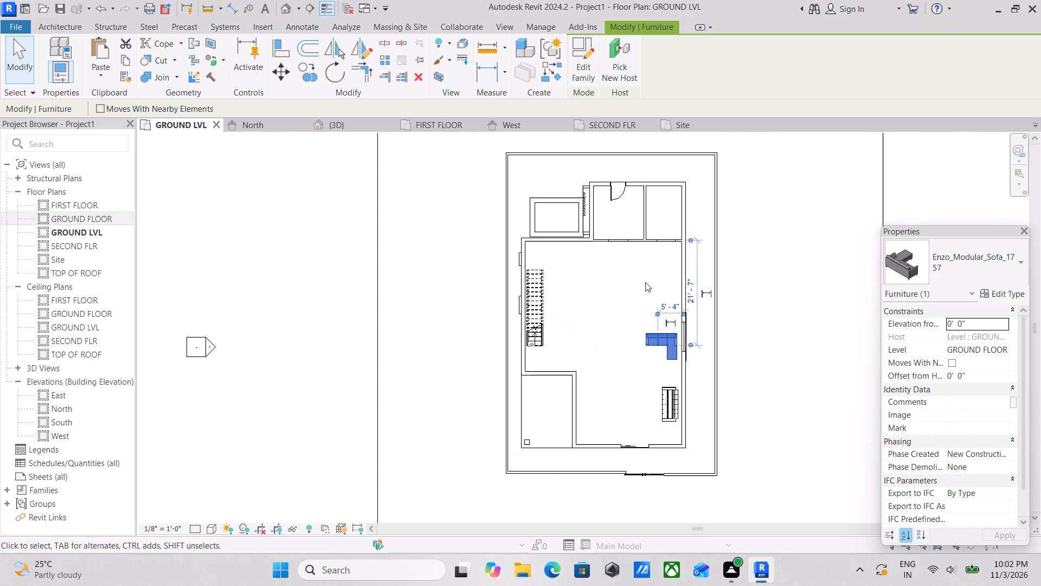
middle_click(645, 282)
key("Down")
Switch to the 3D view, clear the sofa selection and examine the house exterior from the front and sides.
left_click(331, 122)
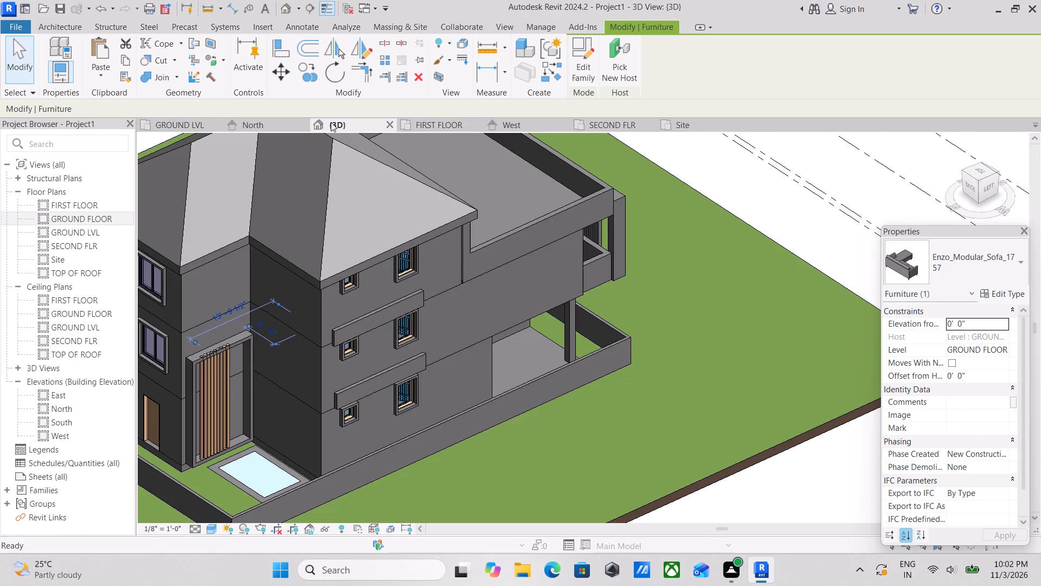
scroll(494, 279, "down", 3)
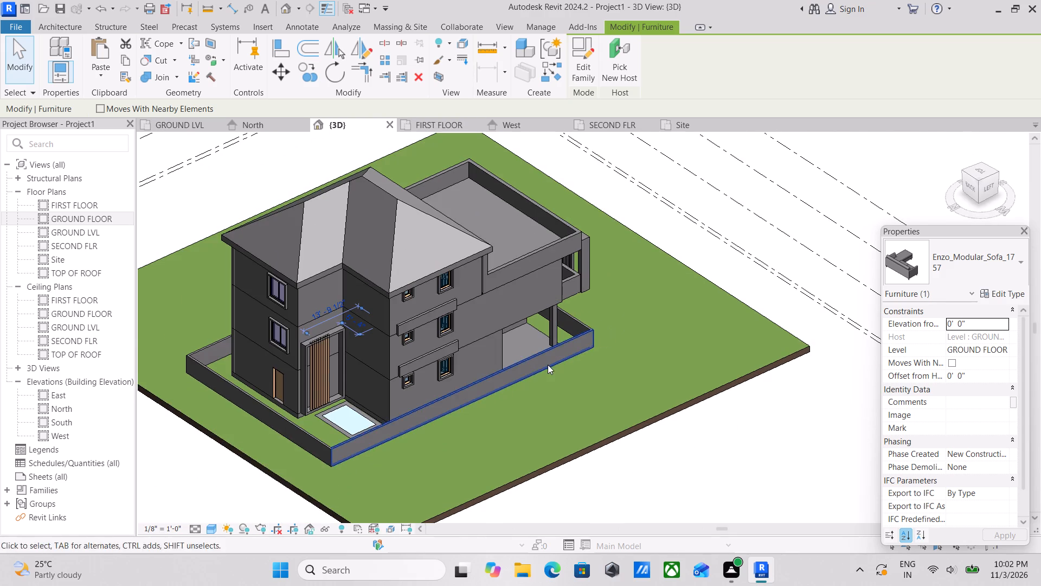
scroll(548, 365, "up", 3)
left_click(996, 173)
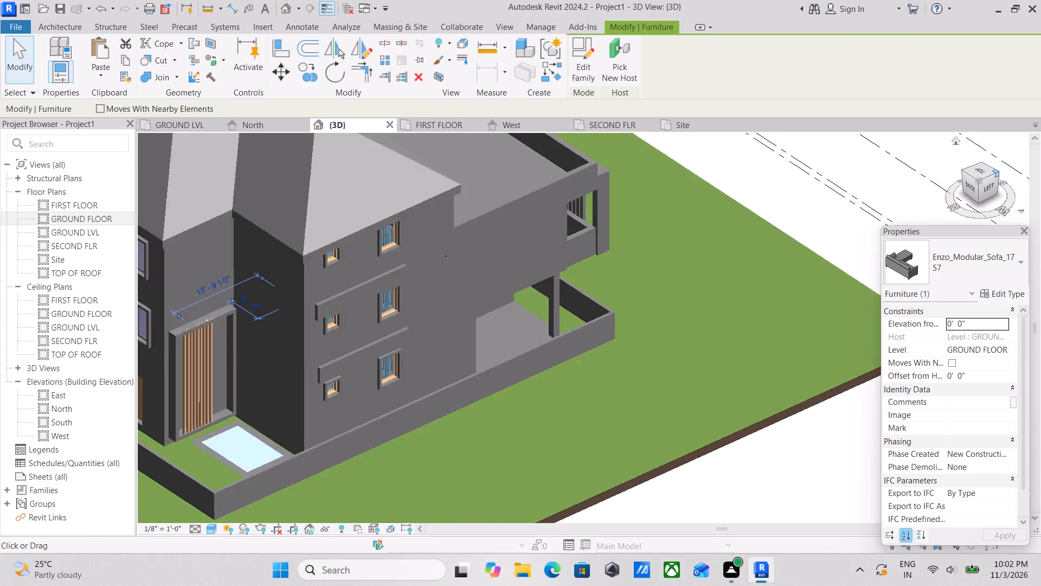
left_click(993, 186)
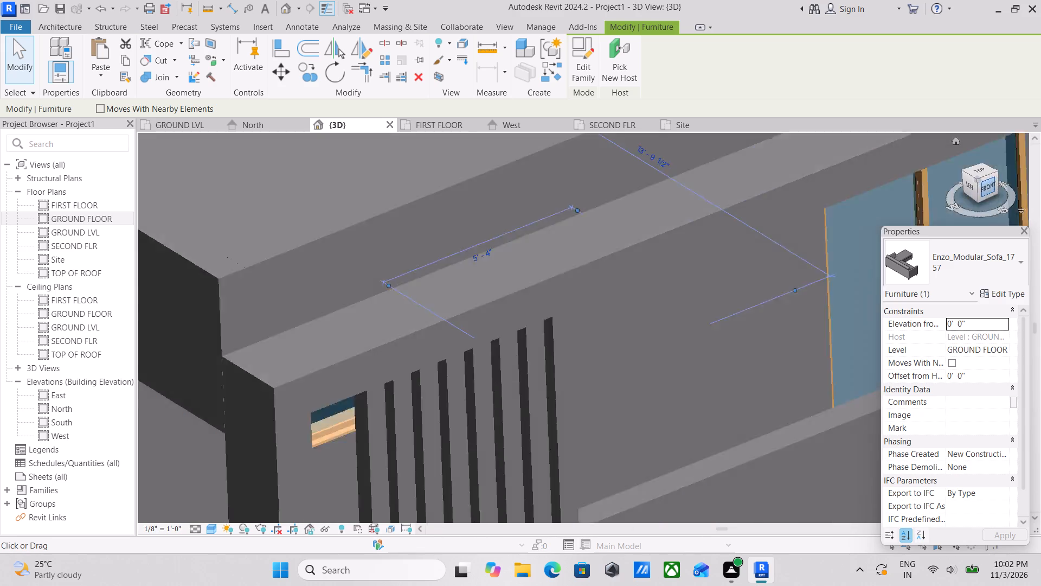
scroll(943, 201, "down", 4)
scroll(808, 238, "down", 3)
scroll(715, 281, "down", 4)
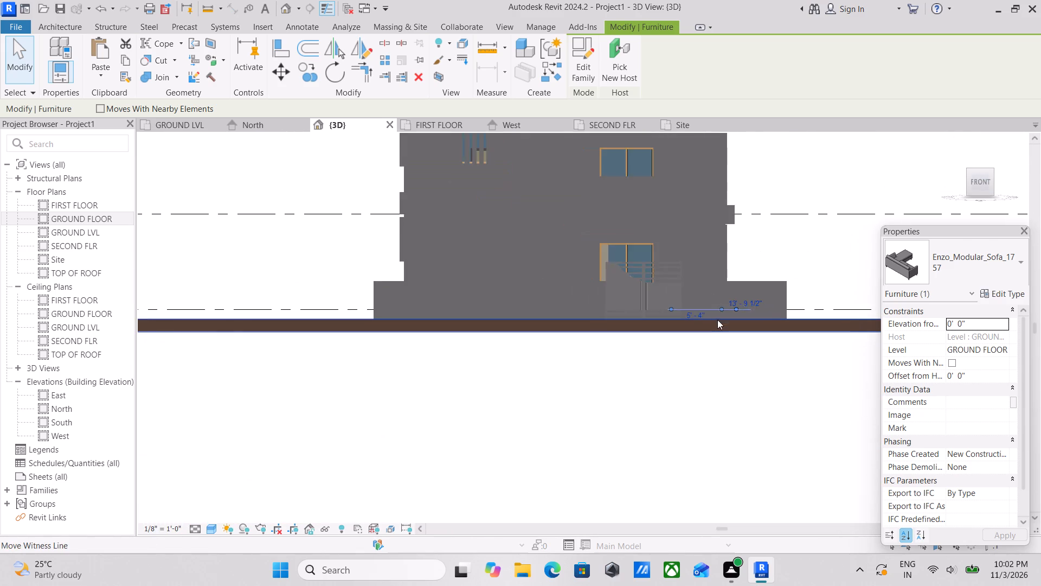
key("Escape")
scroll(693, 328, "down", 1)
middle_click_drag(587, 317, 552, 403, "shift")
scroll(552, 403, "up", 2, "shift")
scroll(549, 392, "down", 2)
middle_click_drag(519, 356, 557, 379, "ctrl")
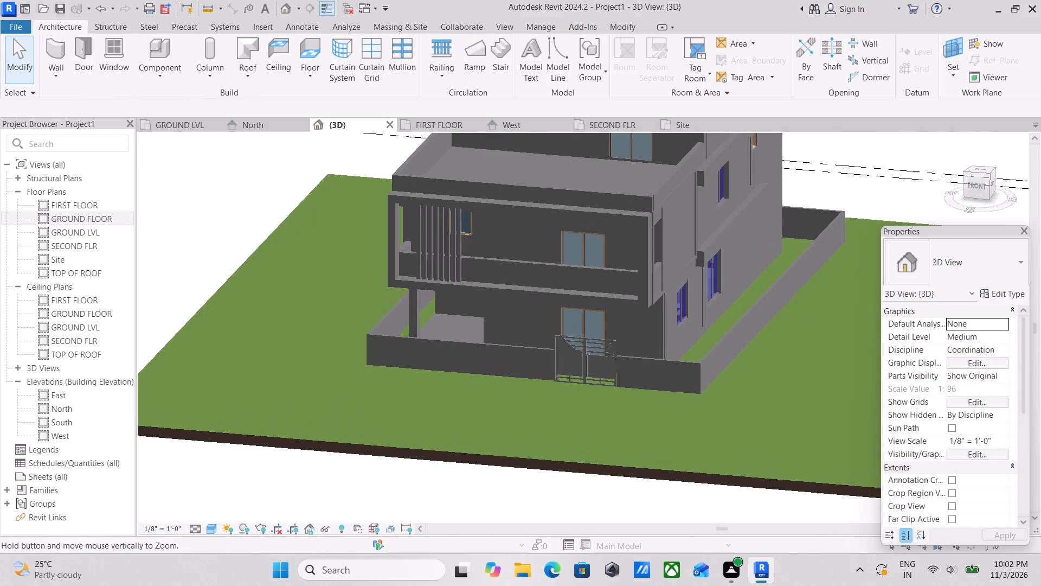
middle_click_drag(557, 379, 566, 388, "ctrl")
scroll(560, 376, "down", 11)
middle_click_drag(538, 382, 534, 373)
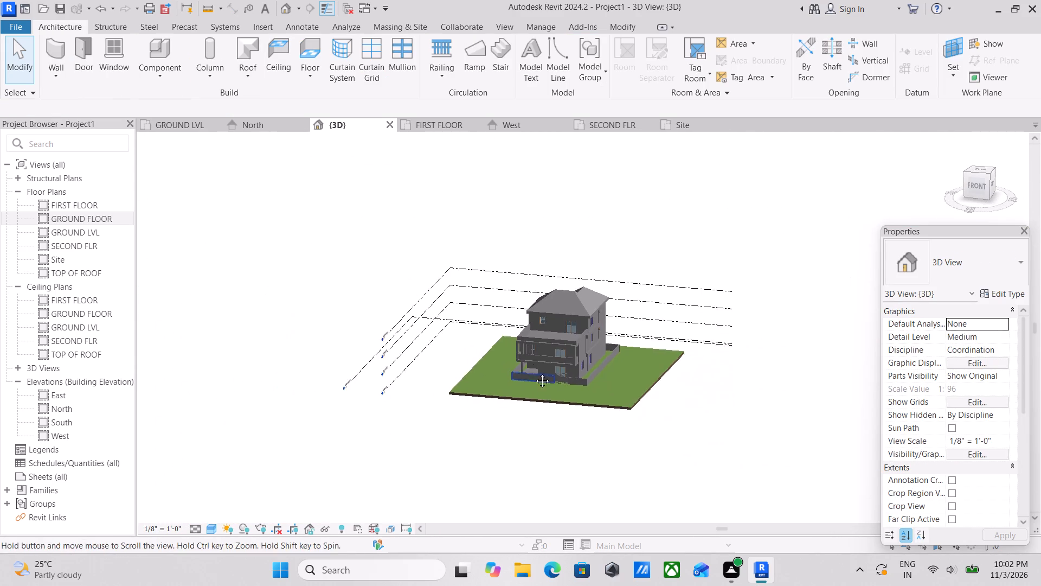
middle_click_drag(534, 373, 502, 317)
scroll(505, 314, "up", 2)
middle_click_drag(509, 319, 587, 328, "ctrl")
middle_click_drag(568, 327, 684, 309, "shift")
scroll(684, 309, "up", 1)
middle_click_drag(542, 291, 676, 257, "shift")
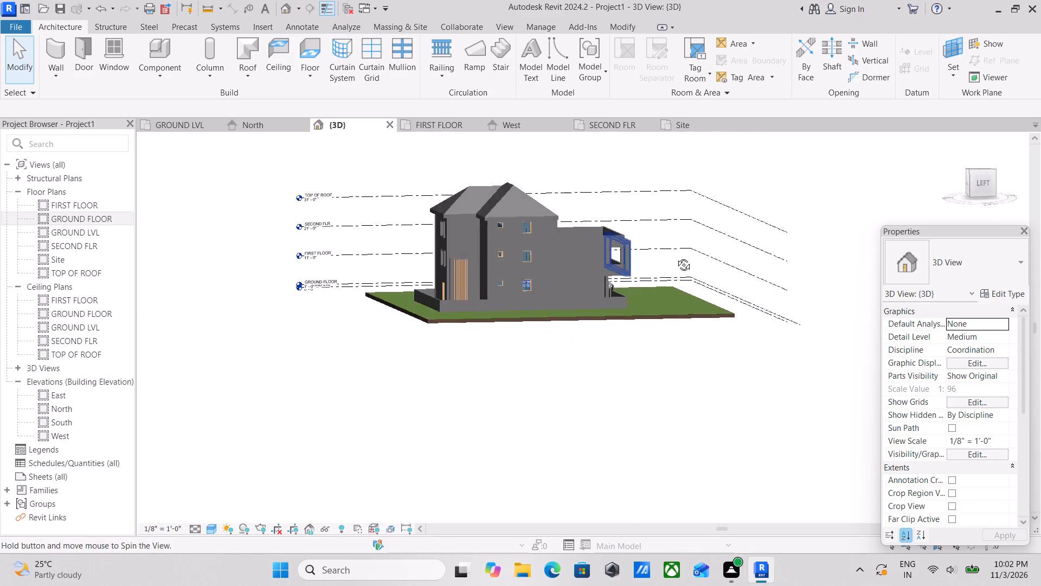
middle_click_drag(676, 257, 472, 310, "shift")
scroll(472, 310, "up", 2, "shift")
middle_click_drag(487, 324, 416, 250)
scroll(423, 252, "up", 1)
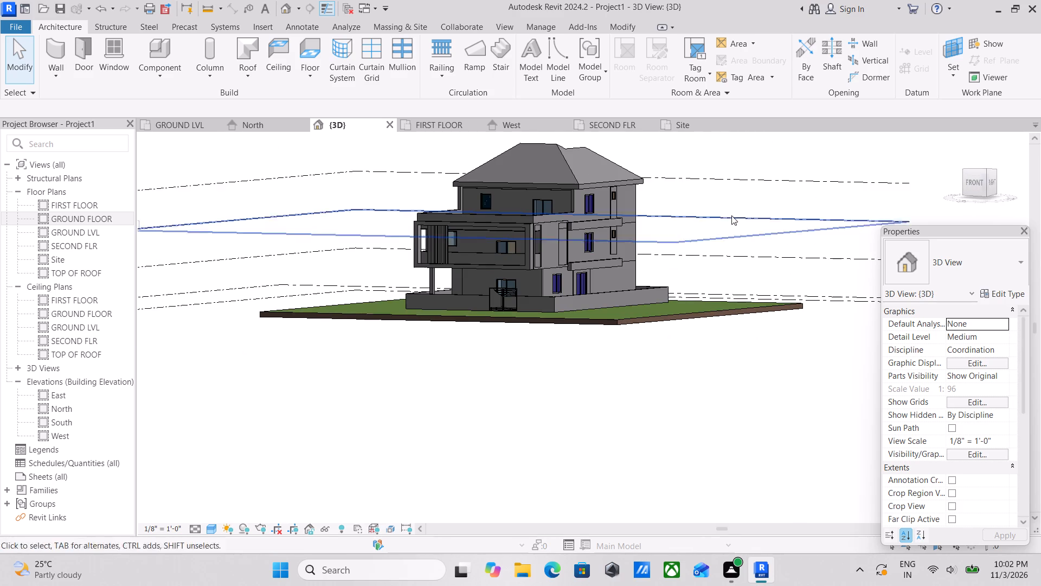
Orient the 3D view to Front and examine the front facade against the level lines.
left_click(974, 187)
scroll(800, 294, "up", 4)
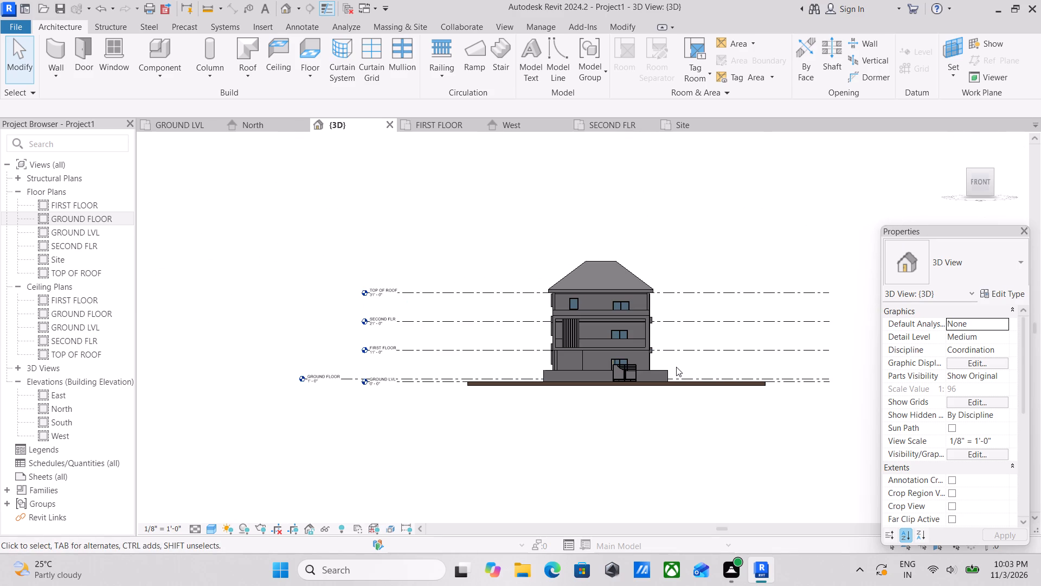
scroll(576, 419, "up", 3)
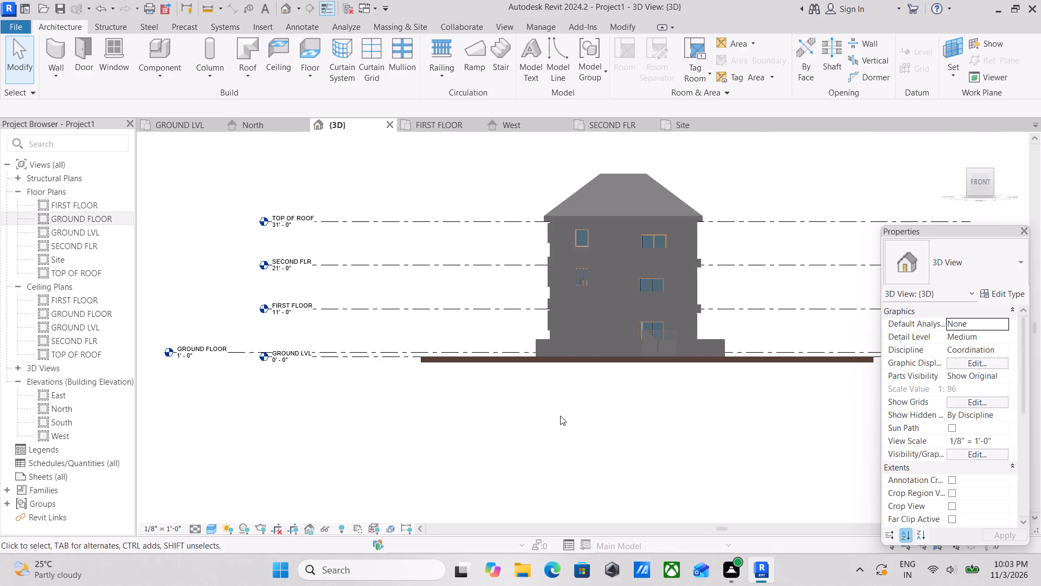
middle_click_drag(581, 385, 527, 439)
scroll(562, 409, "up", 3)
middle_click_drag(627, 384, 542, 450)
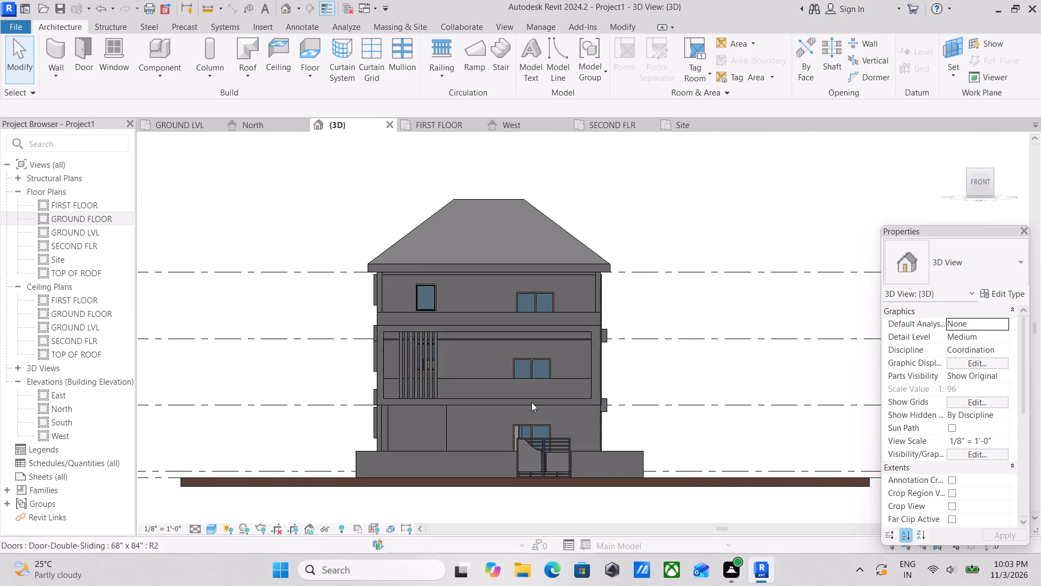
middle_click_drag(522, 386, 470, 429)
scroll(470, 429, "up", 1)
scroll(472, 406, "down", 2)
middle_click_drag(472, 405, 504, 329)
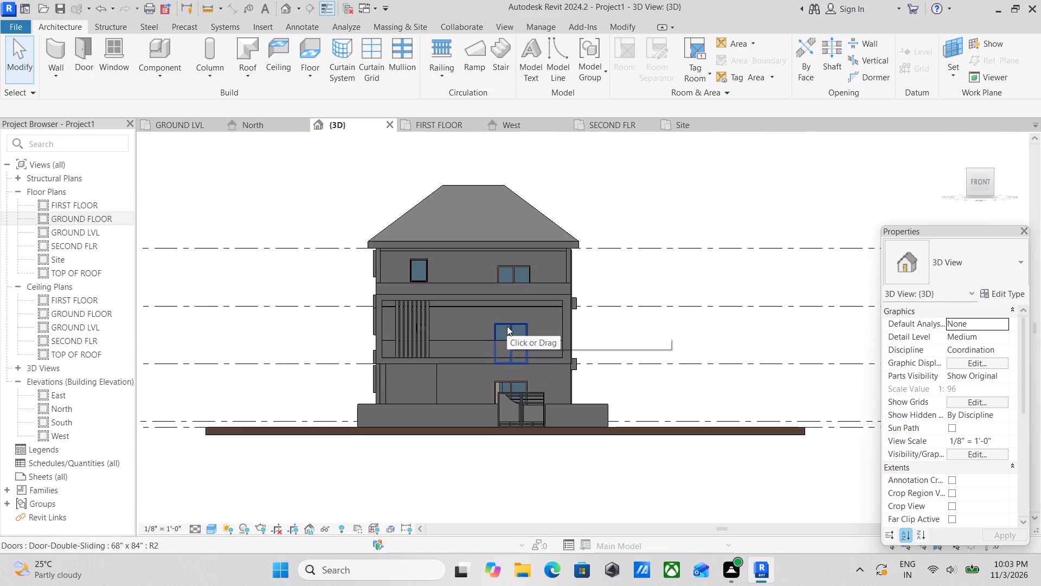
scroll(504, 347, "down", 2)
middle_click_drag(504, 337, 521, 277)
middle_click_drag(513, 335, 518, 326)
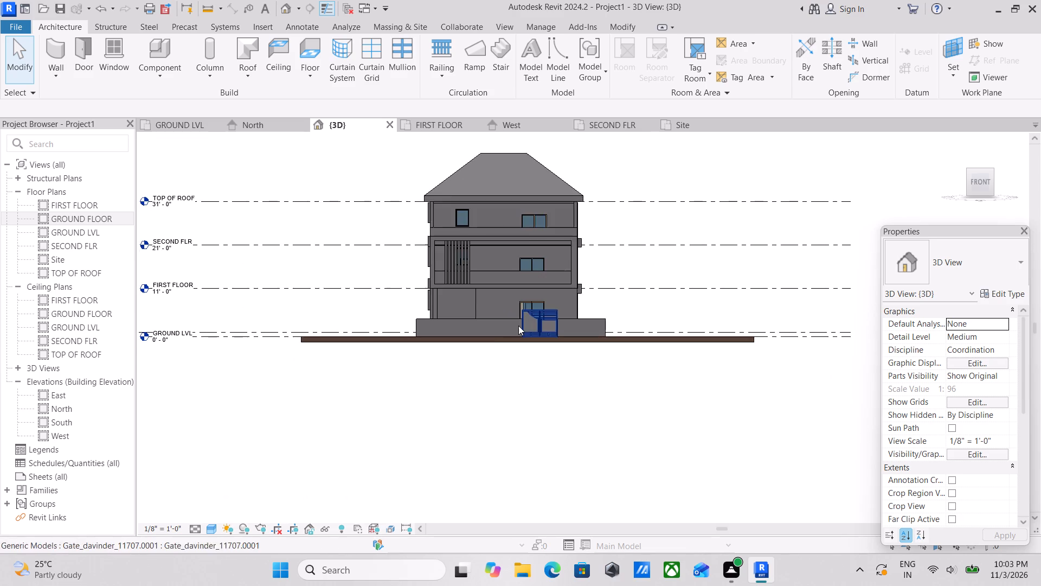
scroll(486, 336, "down", 1)
middle_click_drag(486, 336, 511, 333)
scroll(496, 334, "down", 3)
middle_click_drag(495, 336, 487, 319)
scroll(482, 330, "up", 2)
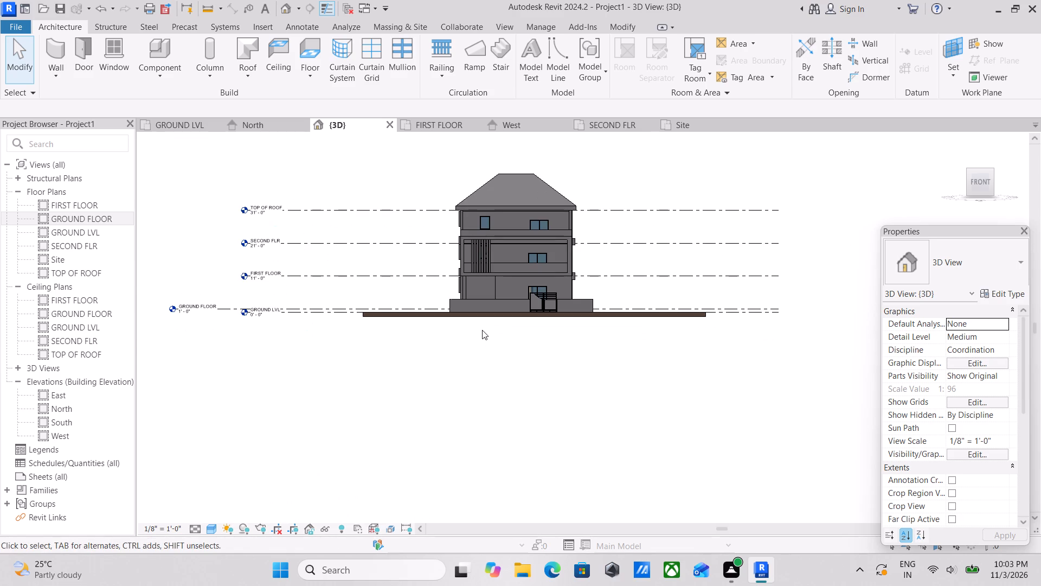
scroll(513, 252, "up", 3)
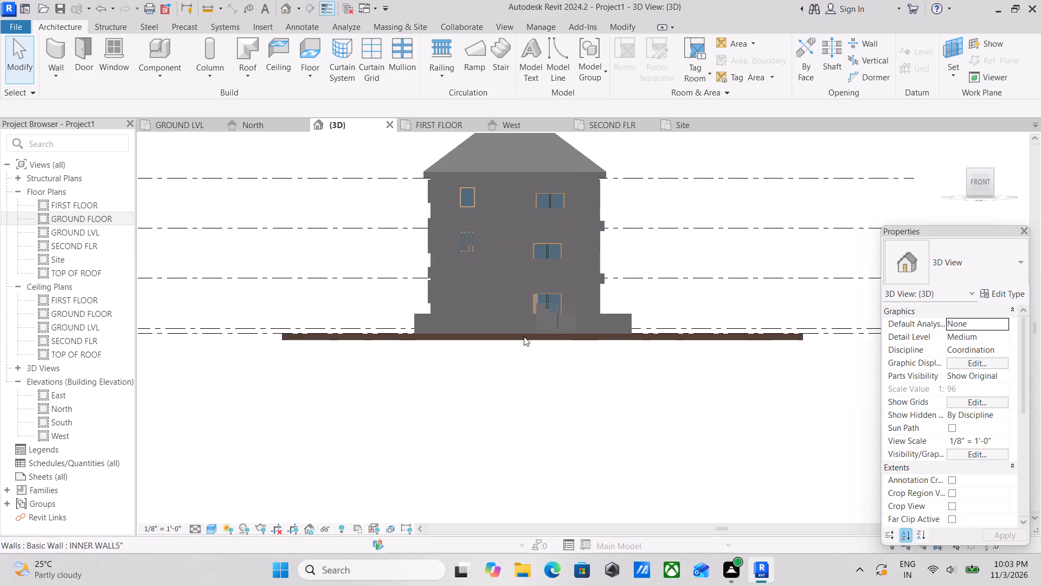
scroll(513, 374, "down", 7)
Orbit around the house and examine the front facade, gate and compound wall up close.
middle_click_drag(492, 361, 453, 406, "shift")
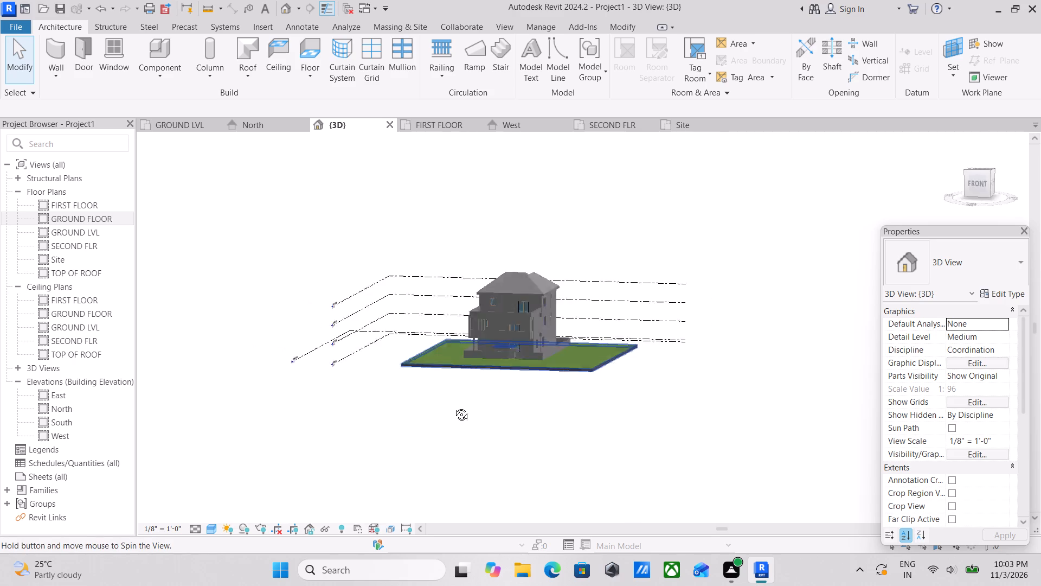
middle_click_drag(453, 406, 669, 429, "shift")
middle_click_drag(563, 421, 750, 396, "shift")
middle_click_drag(496, 376, 668, 449, "shift")
scroll(589, 420, "up", 2)
middle_click_drag(491, 407, 750, 428, "shift")
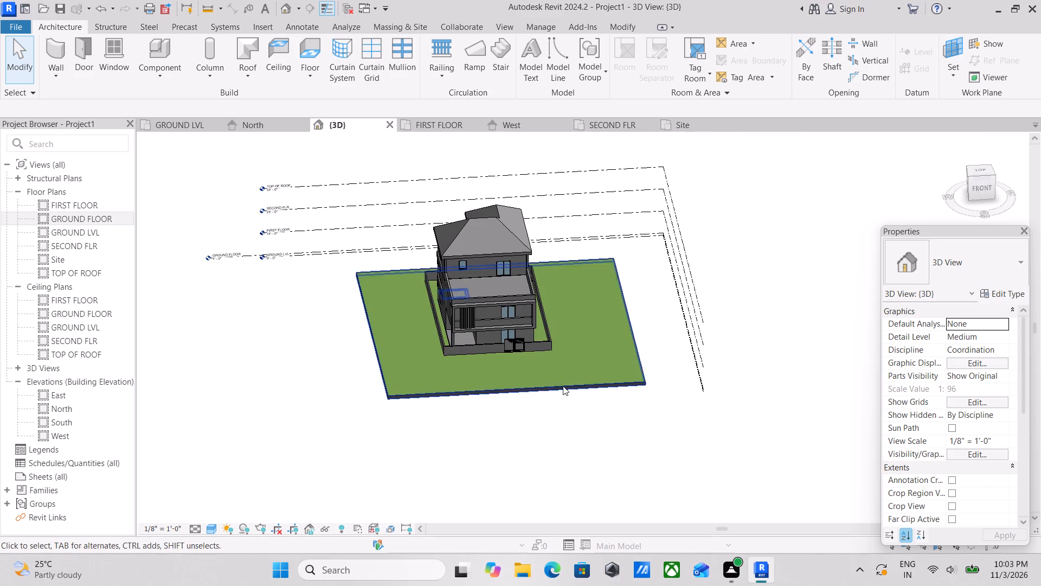
scroll(551, 358, "up", 3)
middle_click_drag(523, 399, 636, 509)
scroll(602, 483, "up", 7)
middle_click_drag(605, 492, 594, 480, "shift")
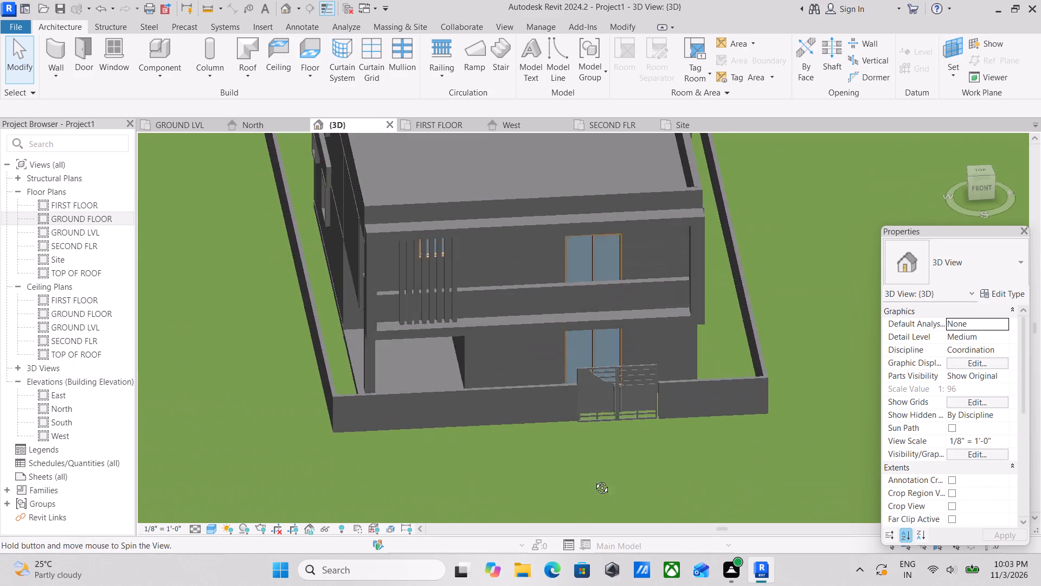
middle_click_drag(594, 480, 577, 317, "shift")
middle_click_drag(583, 360, 583, 375)
middle_click_drag(581, 391, 589, 467, "shift")
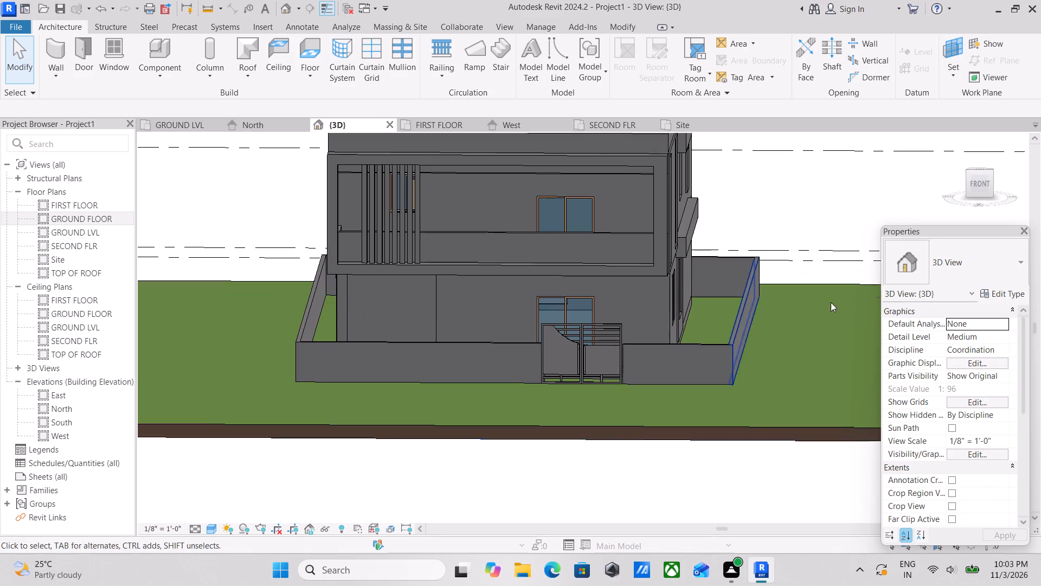
Return the 3D view to the Front orientation and examine the full front elevation.
left_click(973, 184)
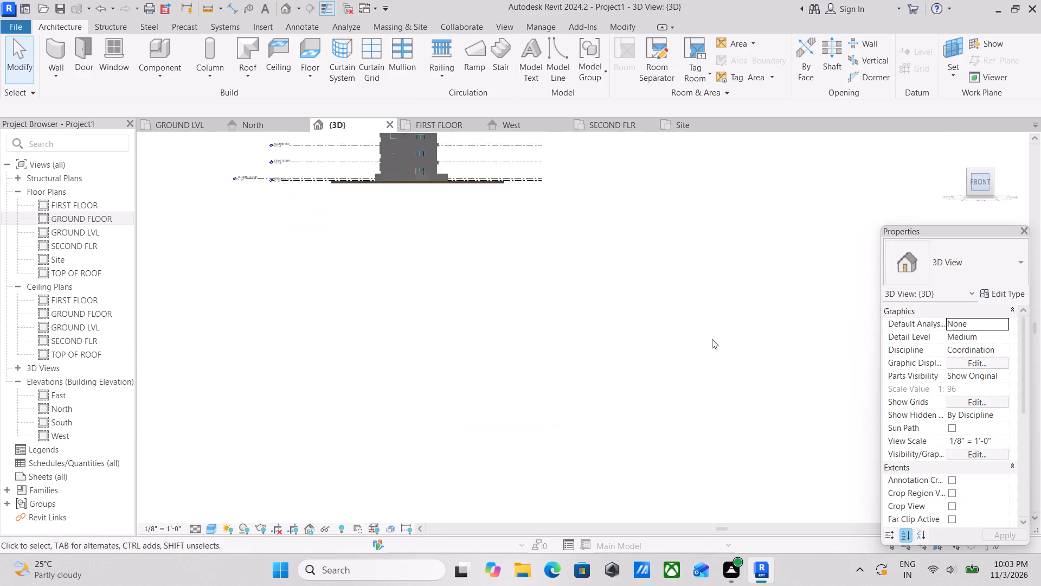
scroll(607, 311, "up", 7)
middle_click_drag(620, 302, 580, 326)
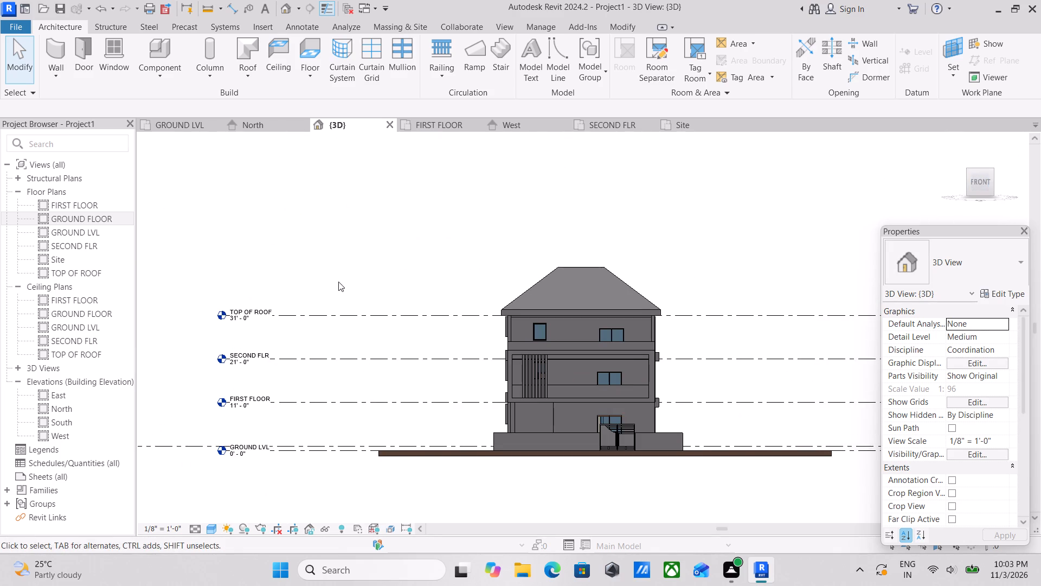
middle_click_drag(338, 282, 261, 265)
scroll(429, 301, "down", 1)
middle_click_drag(423, 301, 393, 304)
scroll(528, 335, "up", 3)
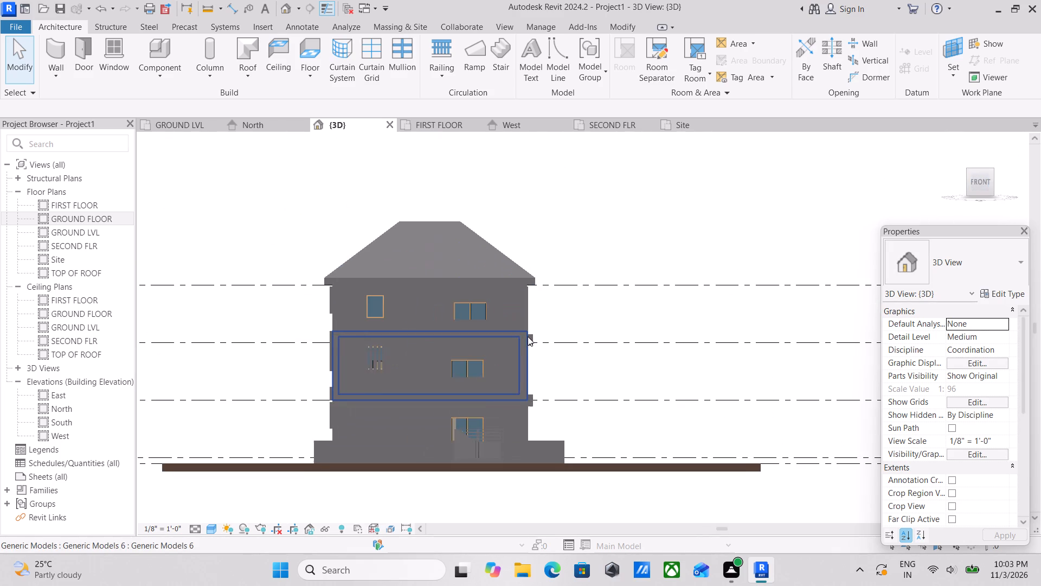
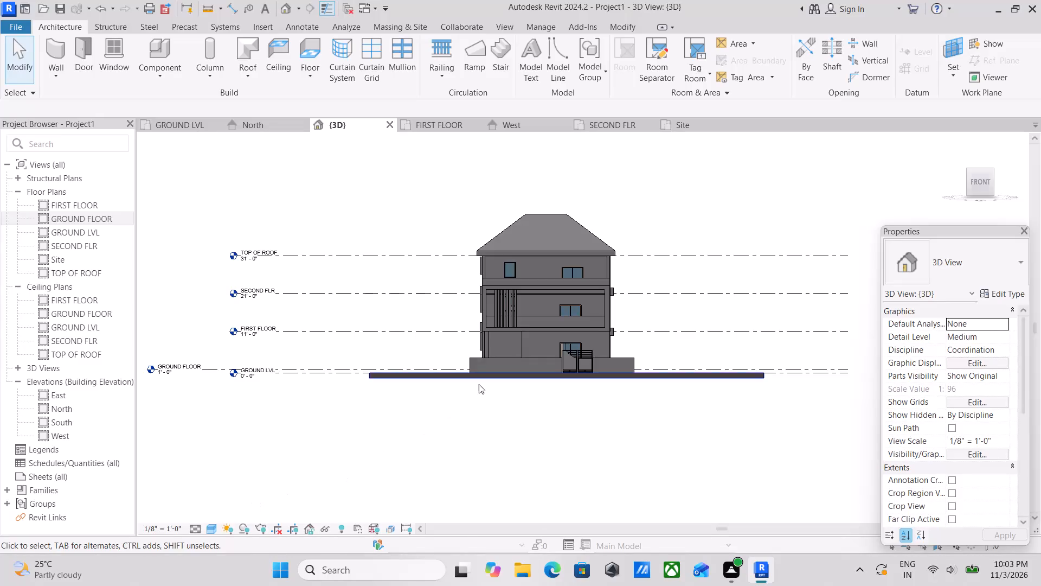
Set the 3D view's background to Sky in the Graphic Display Options and apply it.
middle_click_drag(474, 384, 441, 402)
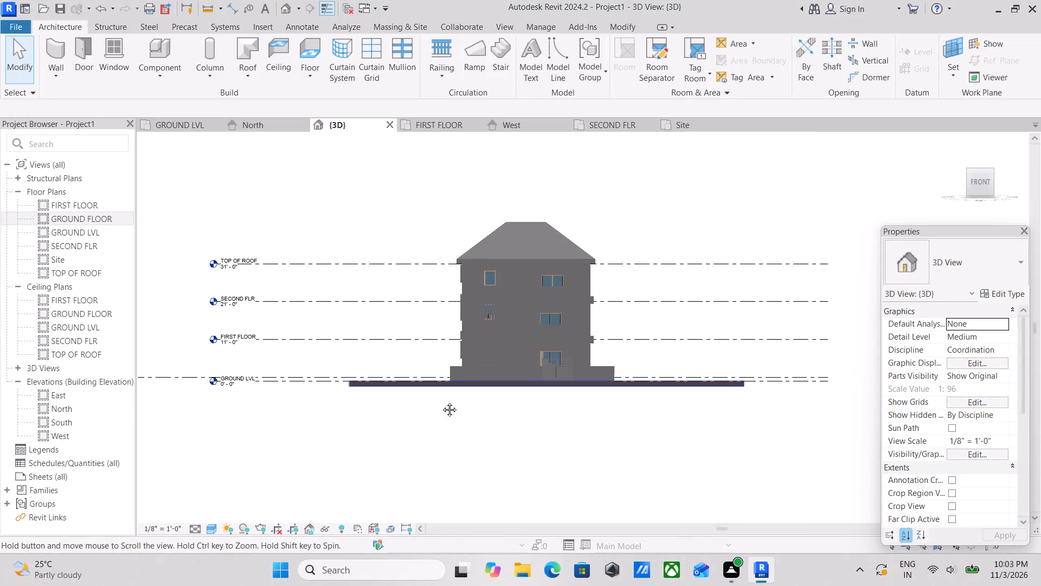
middle_click_drag(441, 402, 425, 421)
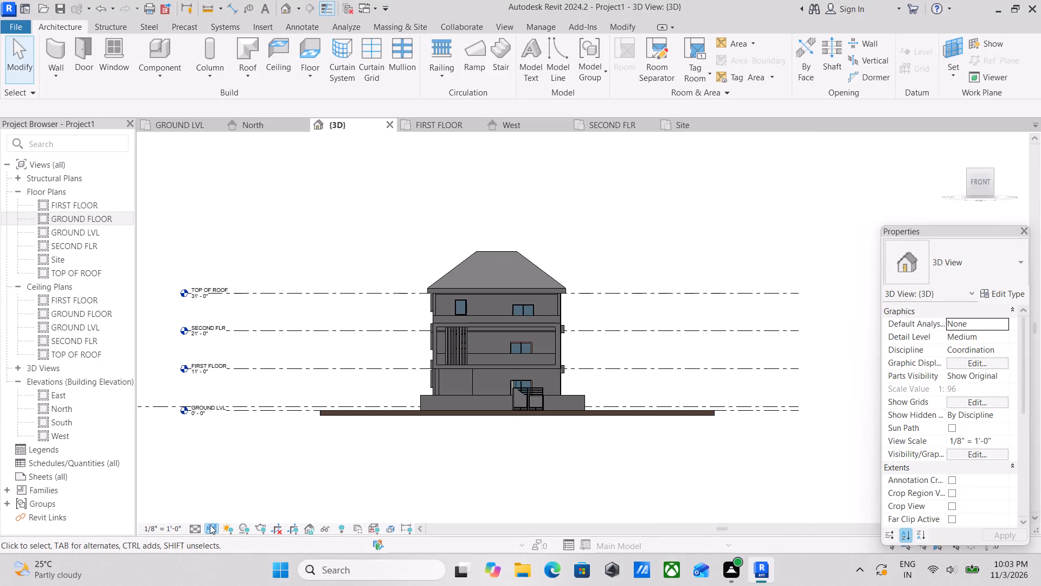
left_click(211, 525)
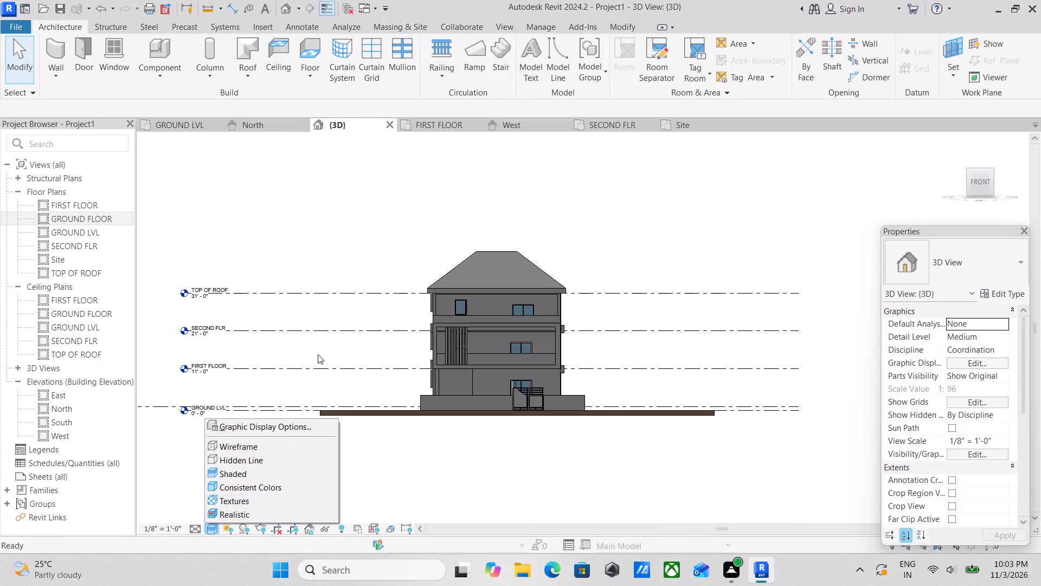
left_click(259, 424)
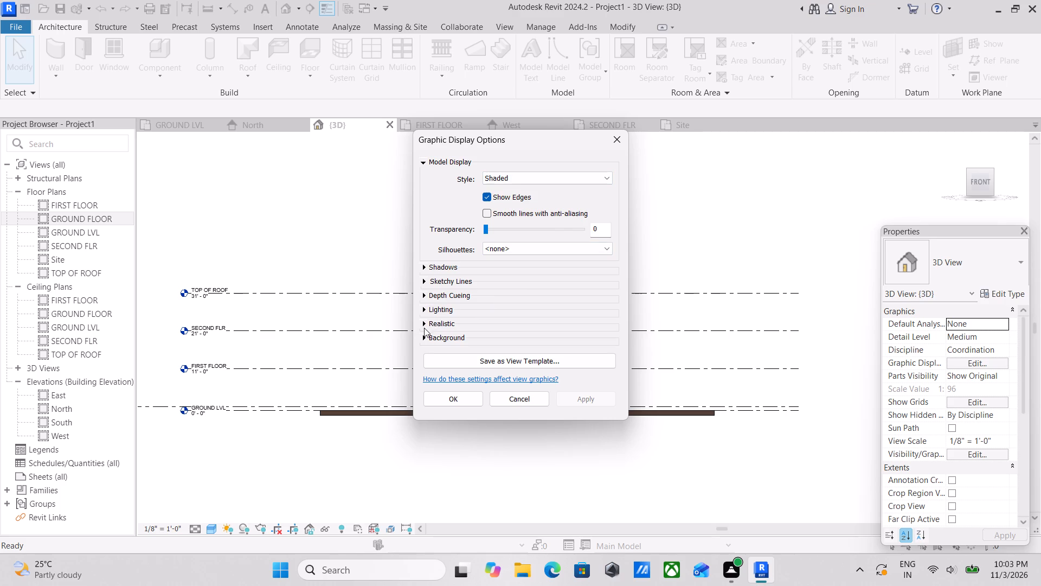
left_click(424, 322)
left_click(424, 322)
left_click(428, 295)
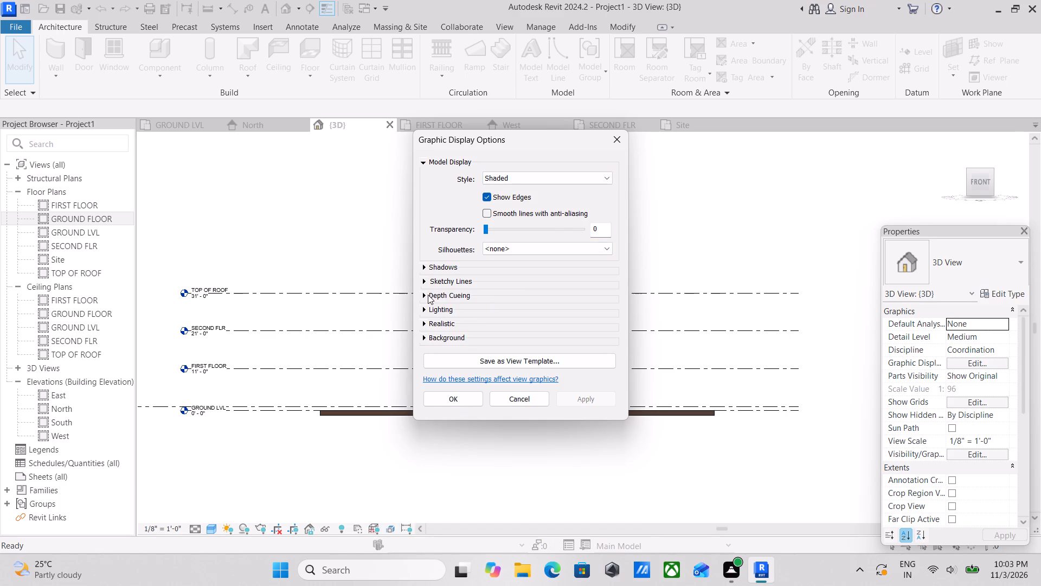
left_click(425, 295)
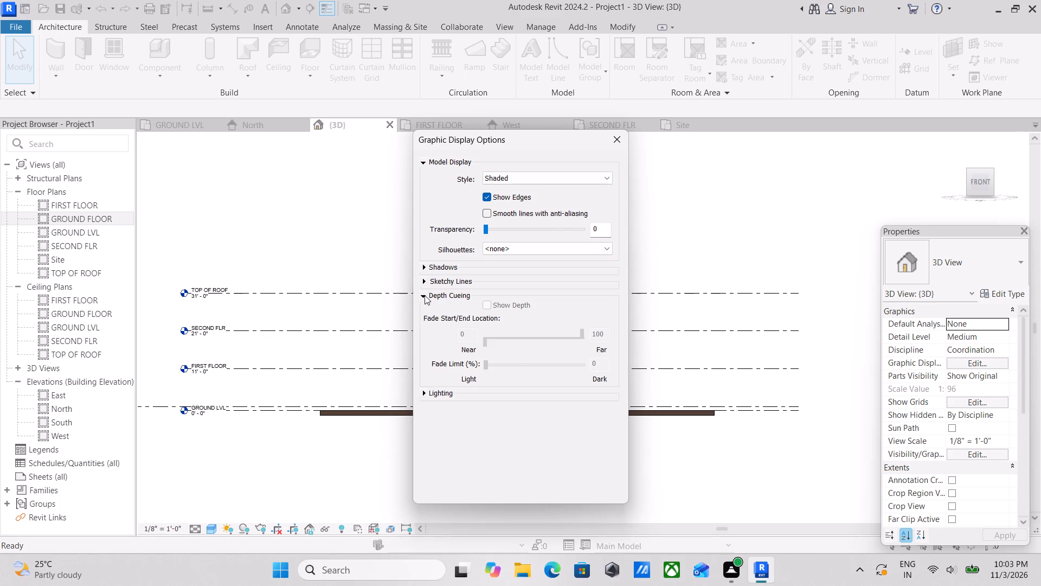
left_click(425, 295)
scroll(483, 333, "down", 1)
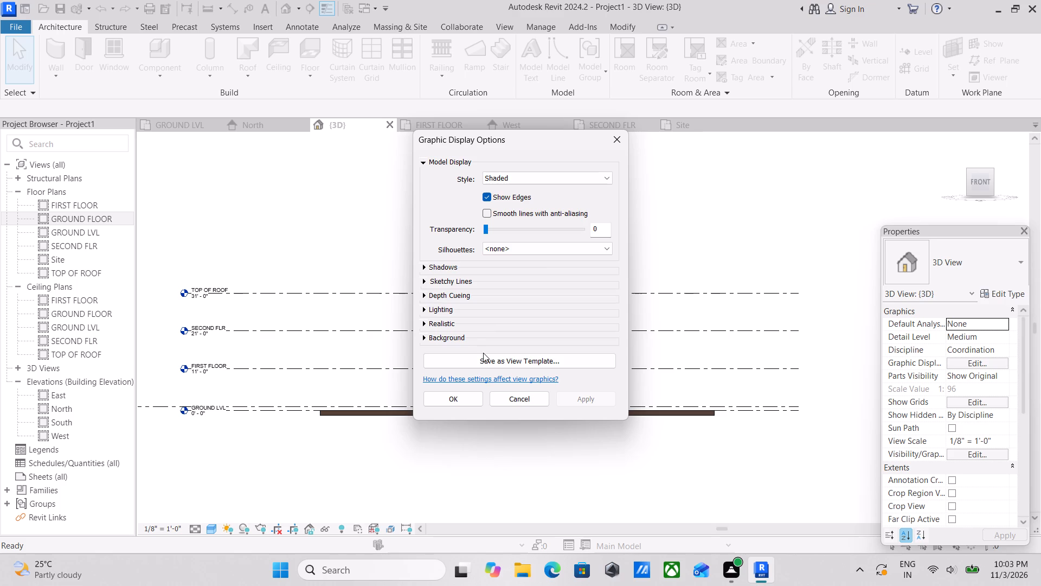
scroll(483, 353, "down", 1)
left_click(423, 336)
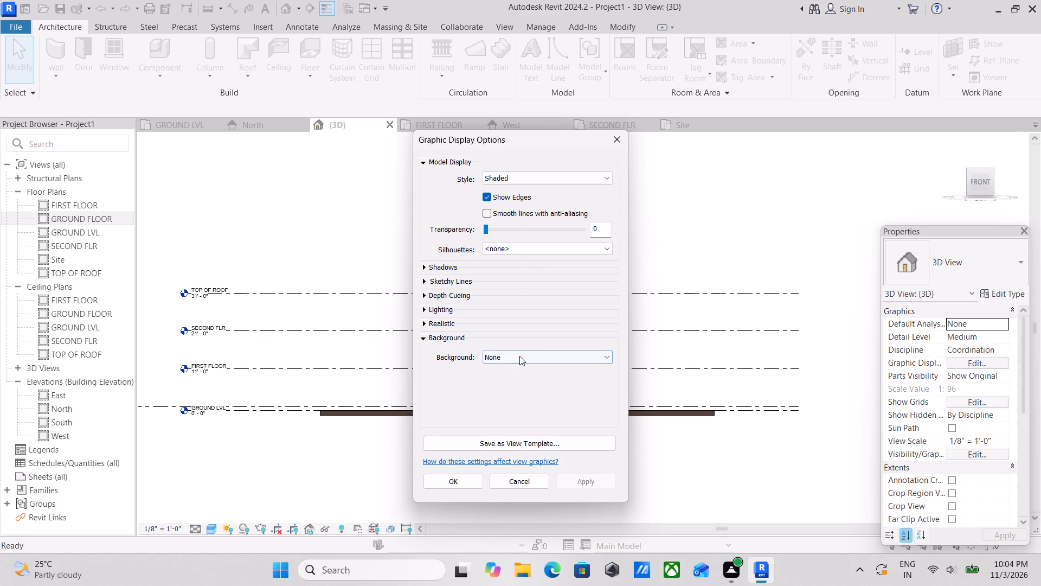
left_click(521, 355)
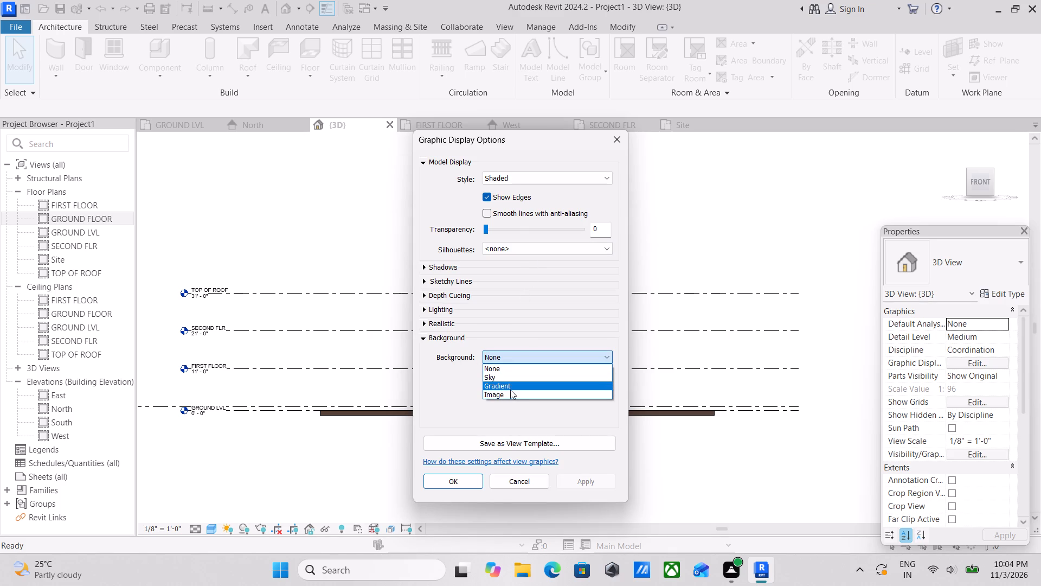
left_click(510, 393)
left_click(532, 358)
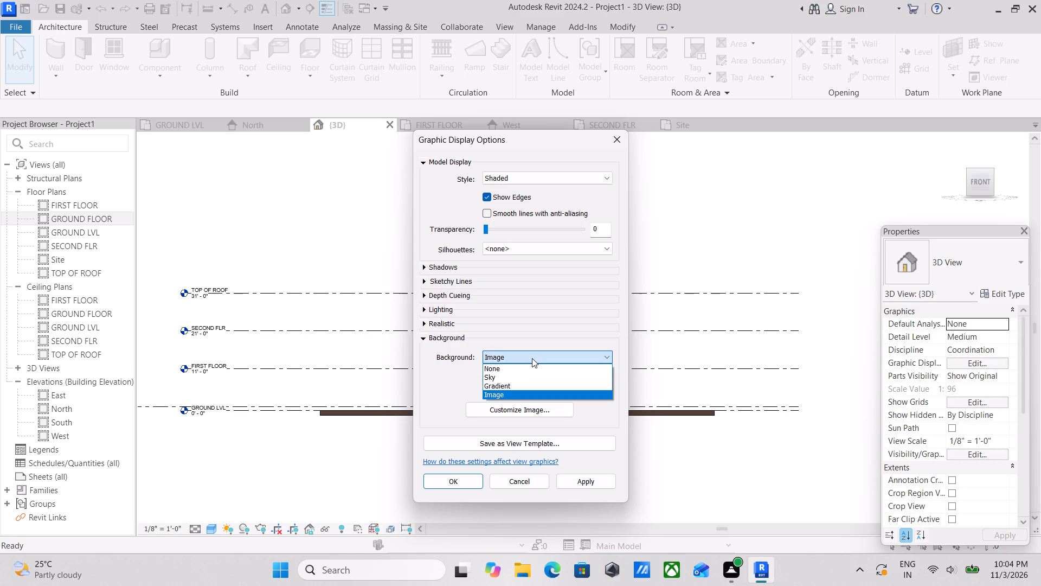
scroll(522, 372, "up", 1)
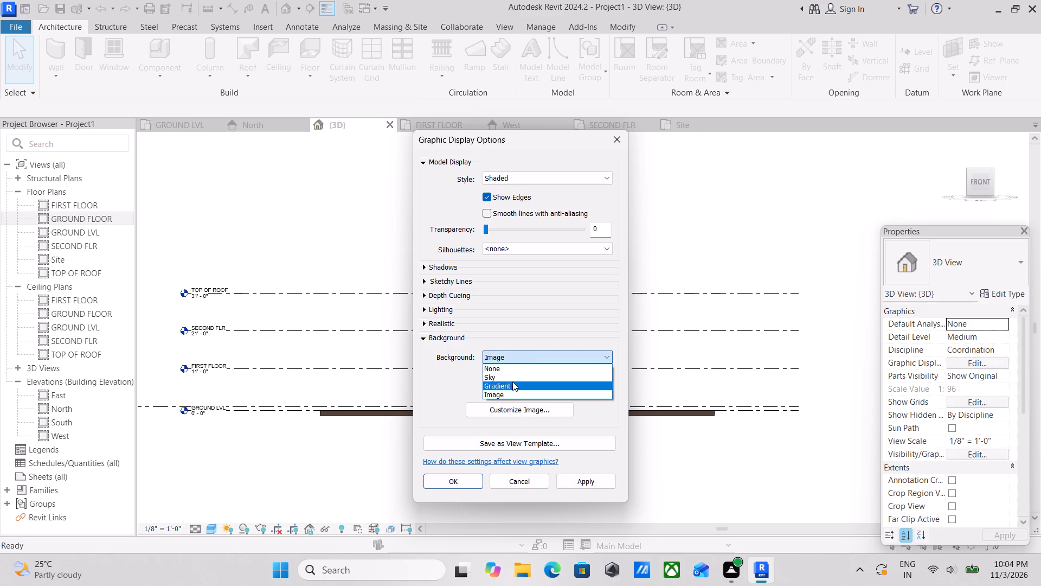
left_click(511, 378)
left_click(577, 476)
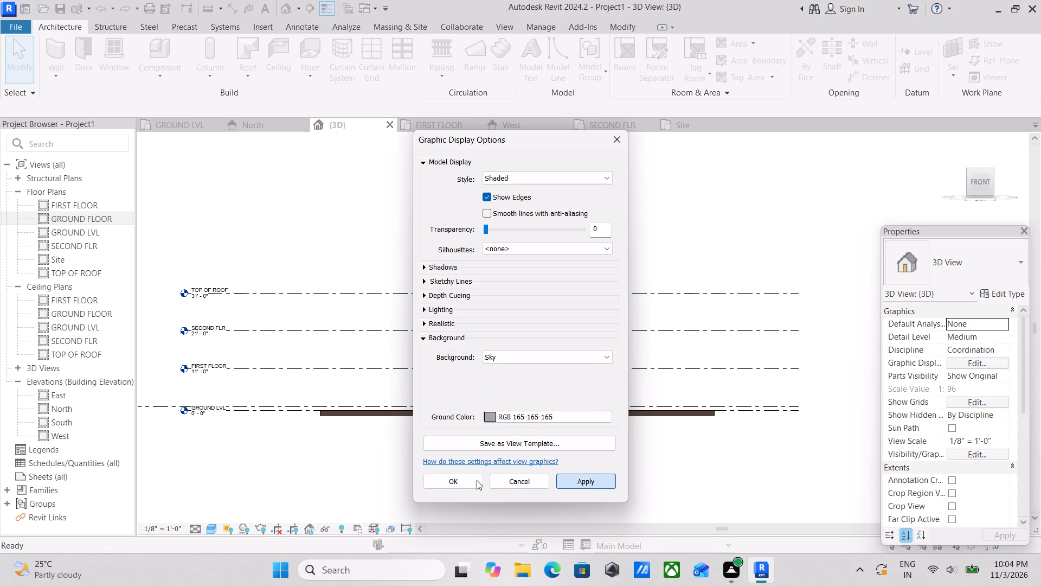
left_click(456, 477)
Examine the shaded front elevation against the sky background, from the roof down to the gate.
scroll(573, 328, "up", 3)
scroll(497, 273, "up", 1)
middle_click_drag(497, 273, 683, 254)
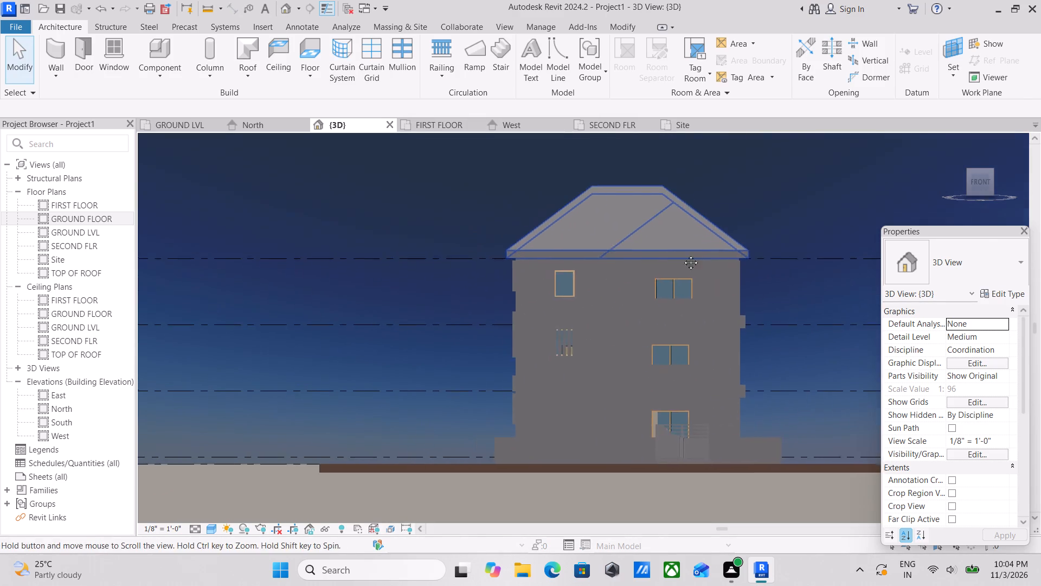
middle_click_drag(683, 254, 682, 255)
scroll(685, 253, "up", 2)
scroll(663, 232, "down", 3)
middle_click_drag(657, 220, 645, 187)
scroll(645, 187, "up", 3)
middle_click_drag(644, 290, 628, 283)
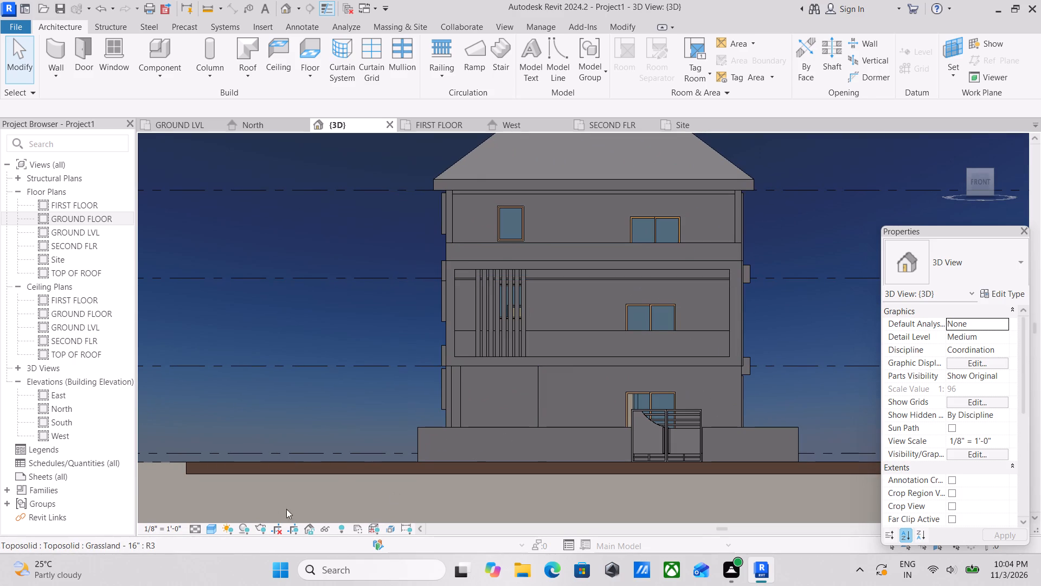
Set the 3D view's visual style to Realistic.
left_click(211, 526)
left_click(228, 514)
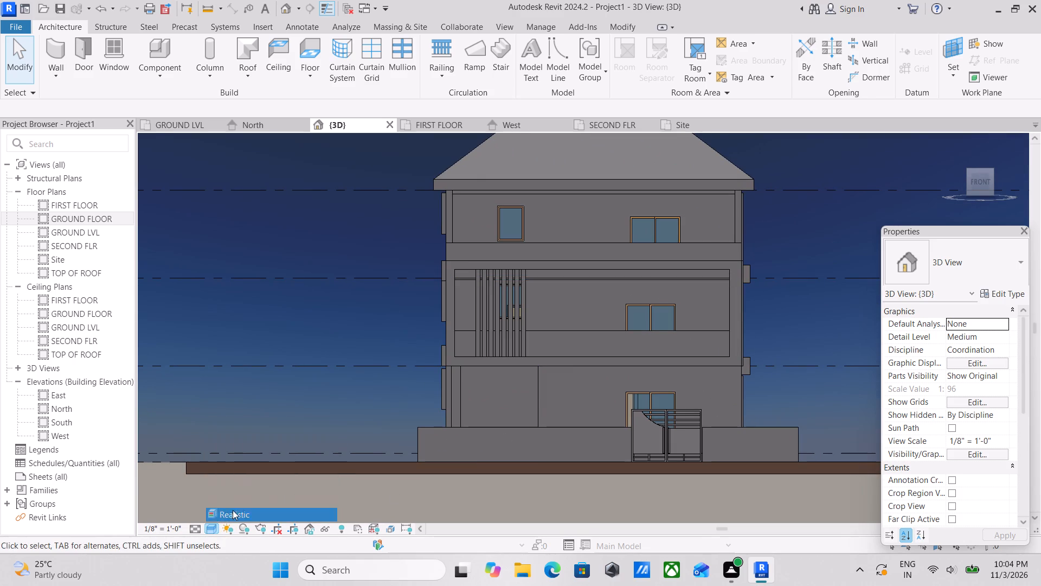
Examine the realistic front facade, including its material colours, balcony frame, gate and compound wall.
scroll(658, 309, "down", 2)
middle_click_drag(651, 309, 619, 315)
scroll(619, 315, "up", 2)
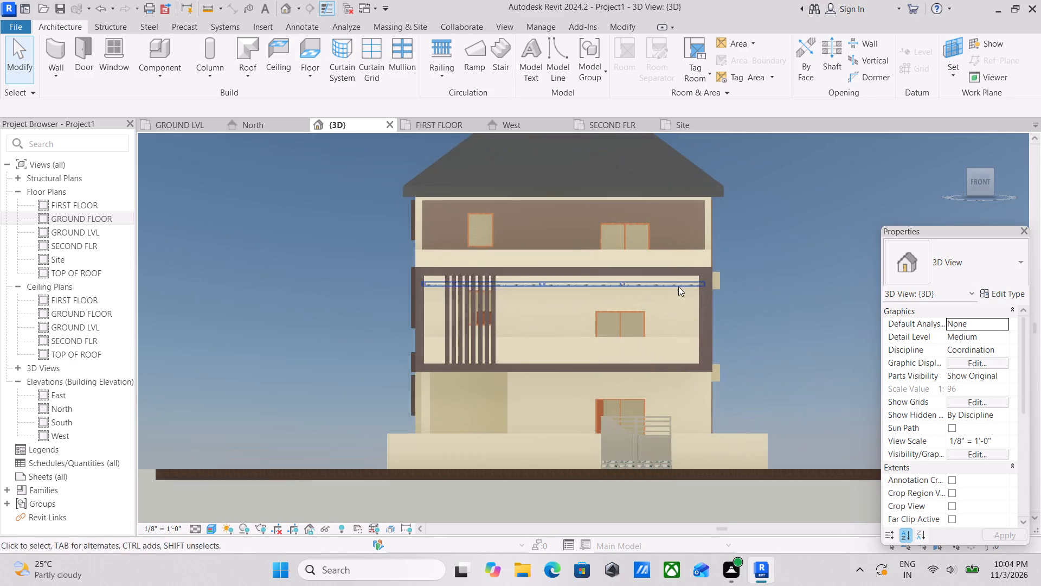
scroll(695, 277, "down", 2)
middle_click_drag(695, 277, 668, 284)
middle_click_drag(697, 257, 625, 309)
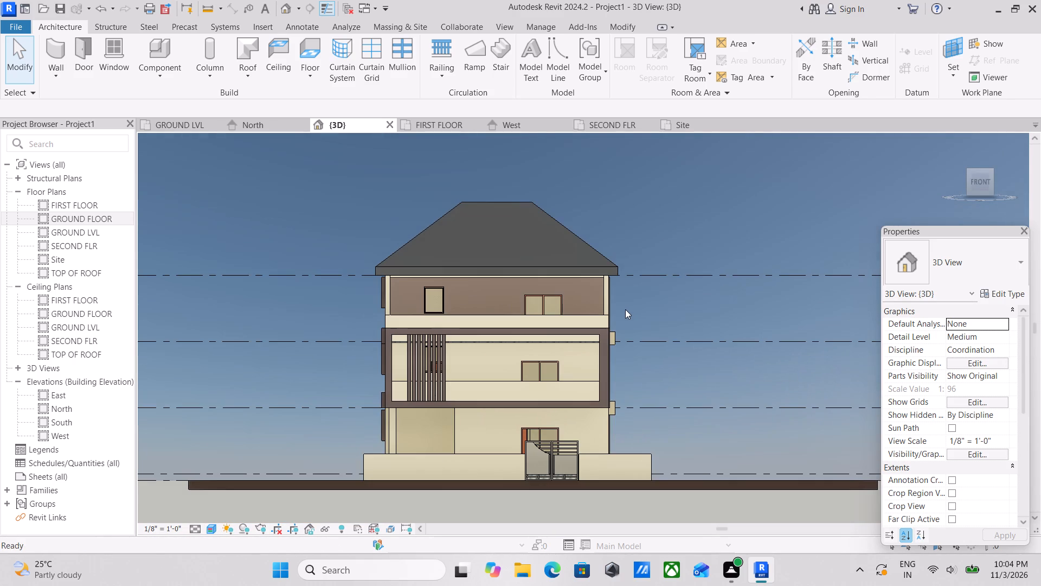
scroll(633, 302, "down", 2)
middle_click_drag(633, 302, 640, 279)
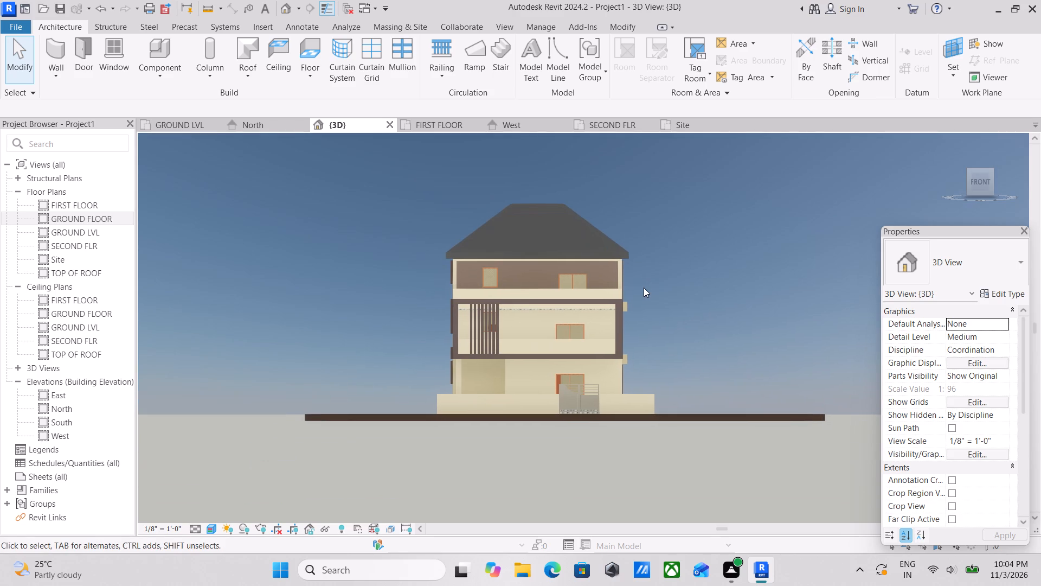
scroll(618, 315, "up", 3)
middle_click_drag(618, 334, 624, 310)
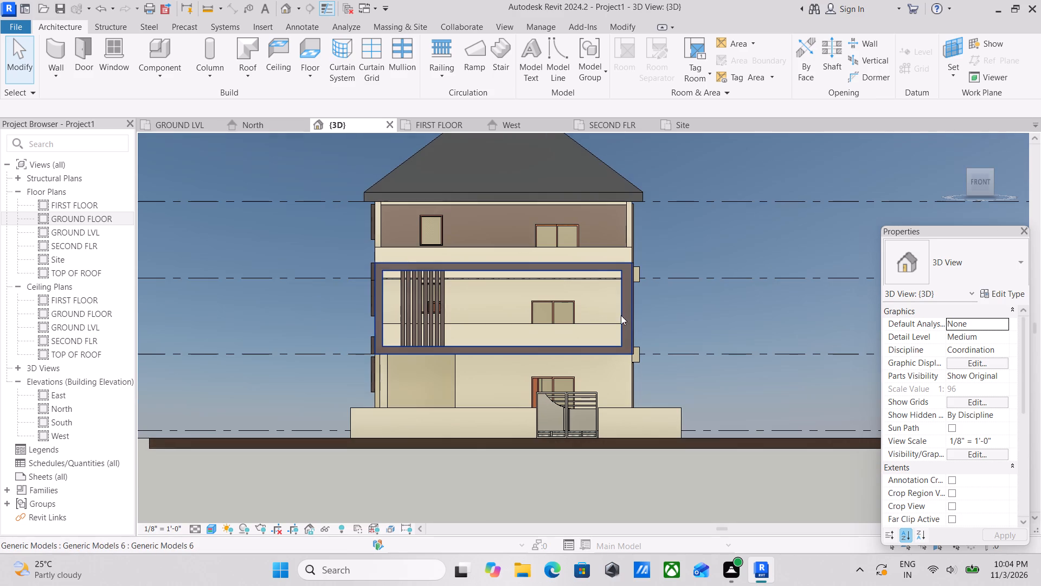
scroll(400, 411, "down", 2)
middle_click_drag(400, 411, 320, 415)
middle_click_drag(630, 450, 638, 412)
scroll(656, 430, "up", 1)
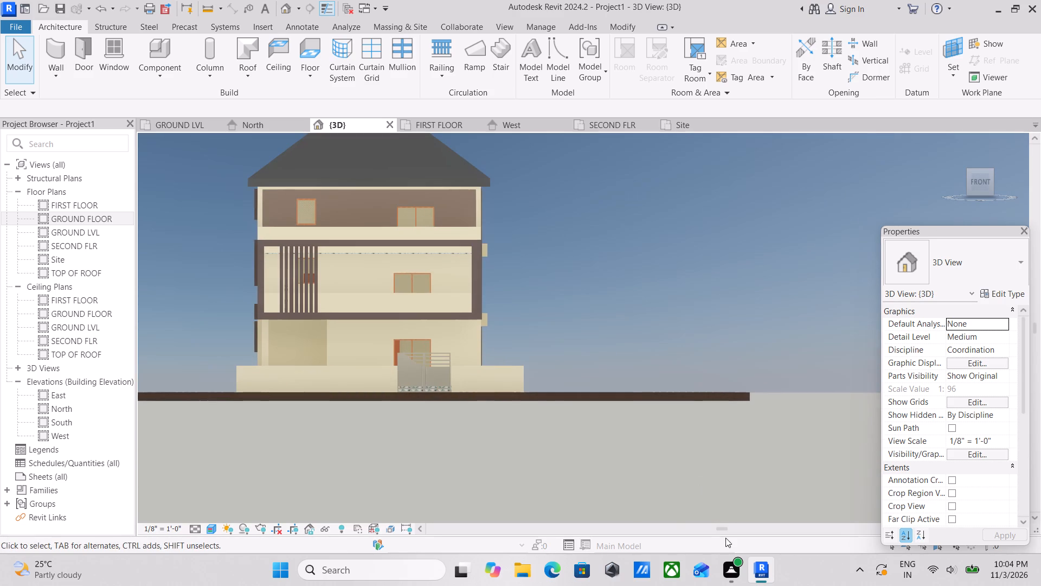
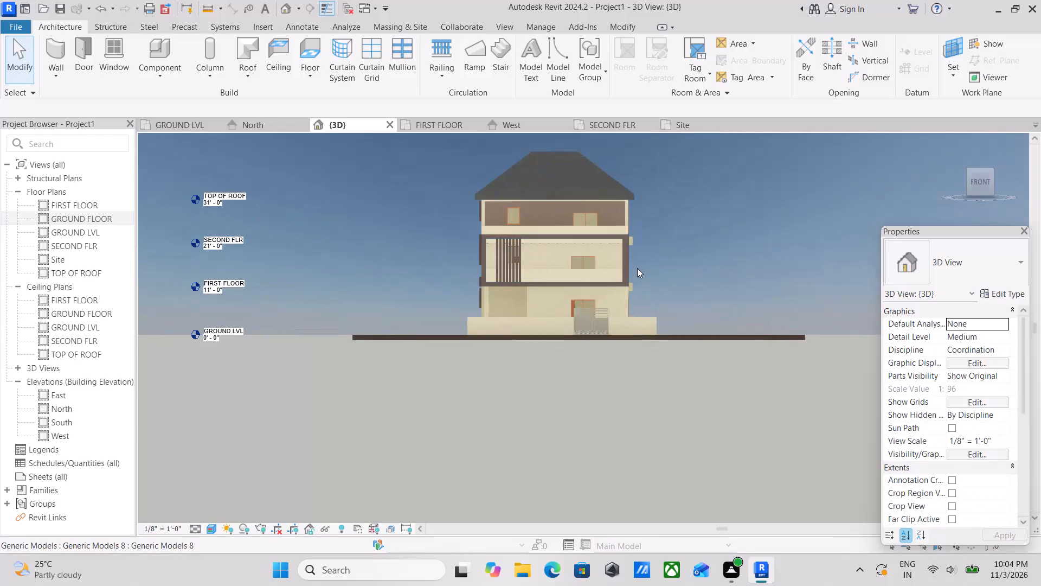
Orbit the 3D view to an elevated view of the house's front-right corner and open the Rendering settings.
middle_click_drag(695, 265, 666, 354, "shift")
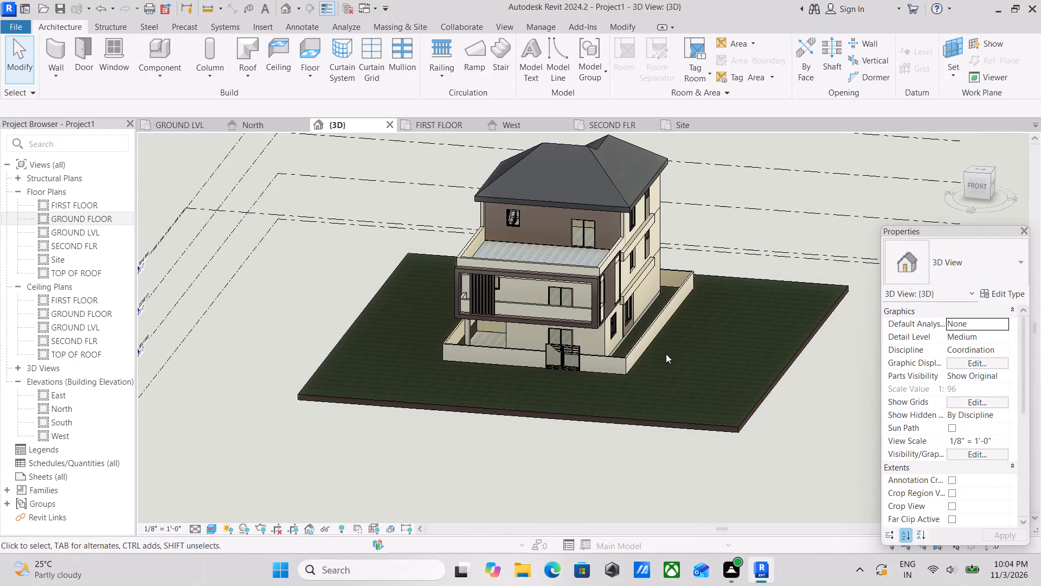
middle_click_drag(825, 259, 725, 245, "shift")
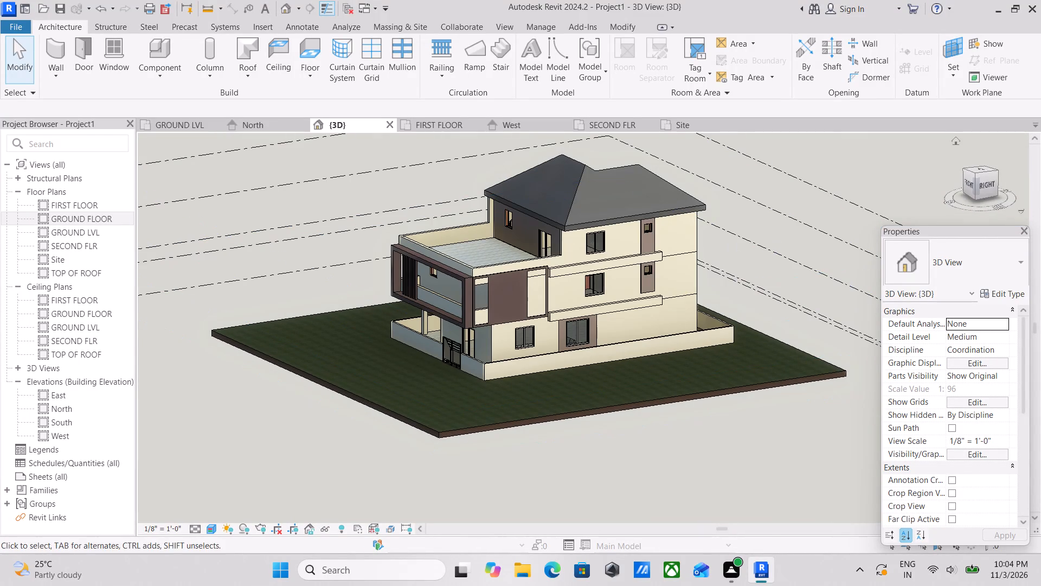
middle_click_drag(636, 292, 680, 272)
scroll(682, 275, "up", 2)
middle_click_drag(682, 284, 638, 340)
scroll(638, 340, "down", 1)
middle_click_drag(638, 340, 628, 342)
middle_click_drag(629, 342, 635, 340)
scroll(631, 346, "down", 2)
middle_click(631, 346)
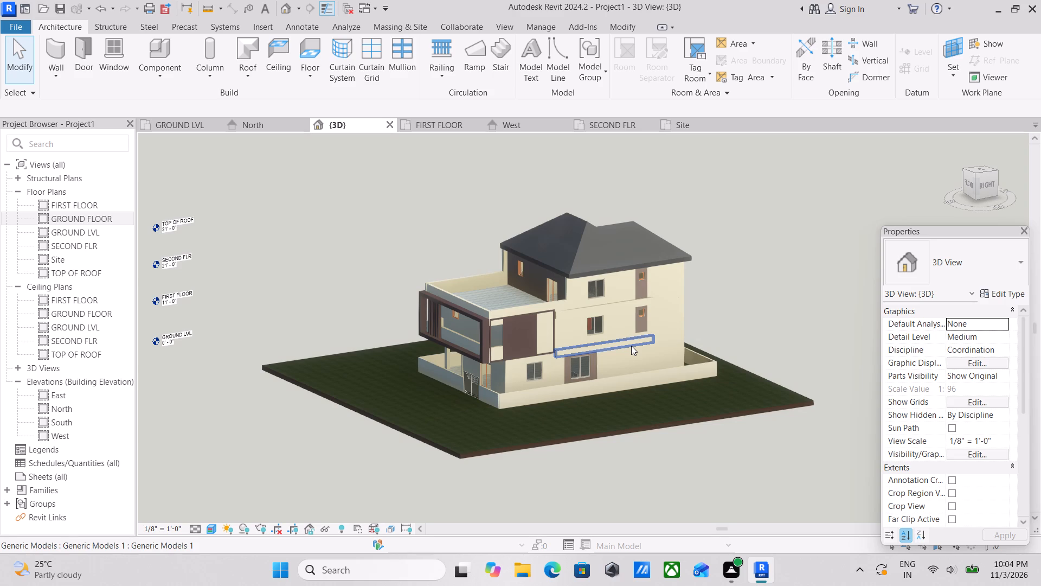
type("RR")
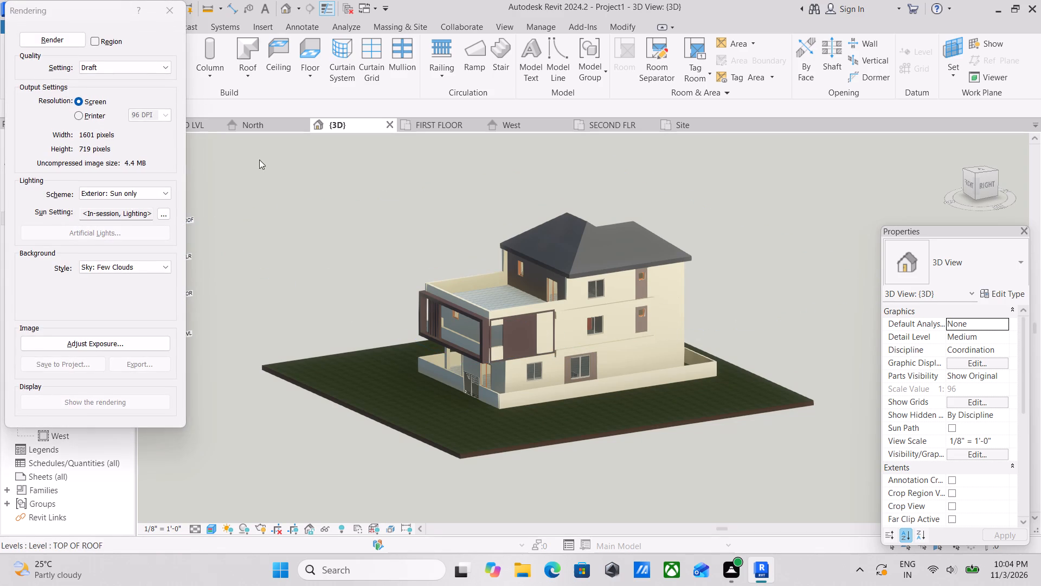
Enable region rendering and tighten the region's side and top edges around the house, to about 540 by 391 pixels.
left_click(92, 41)
scroll(285, 188, "down", 1)
middle_click_drag(285, 188, 267, 151)
scroll(560, 271, "down", 1)
middle_click_drag(560, 271, 697, 342)
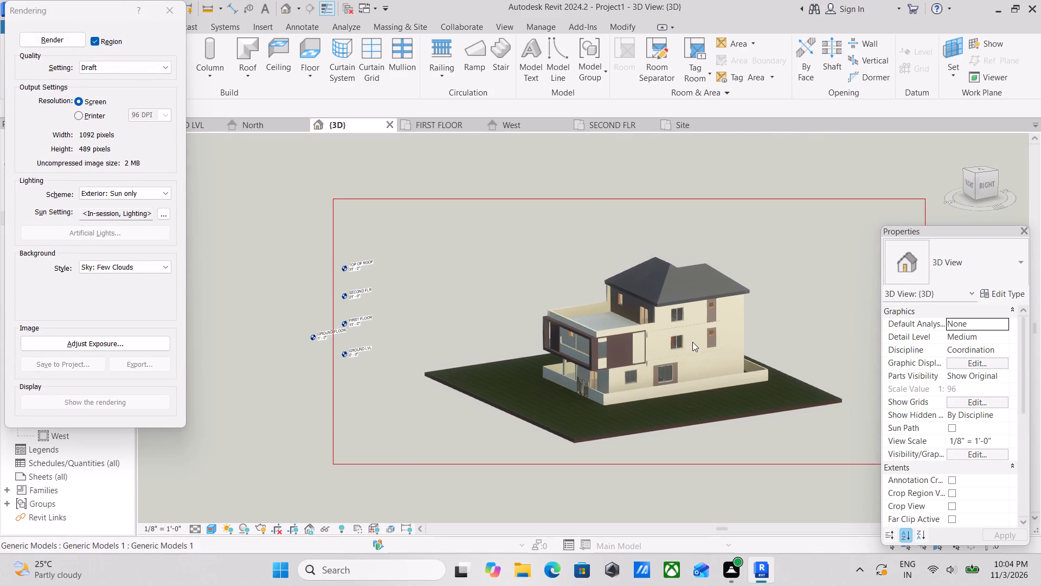
middle_click_drag(689, 341, 625, 311)
scroll(755, 271, "down", 1)
middle_click_drag(747, 269, 679, 268)
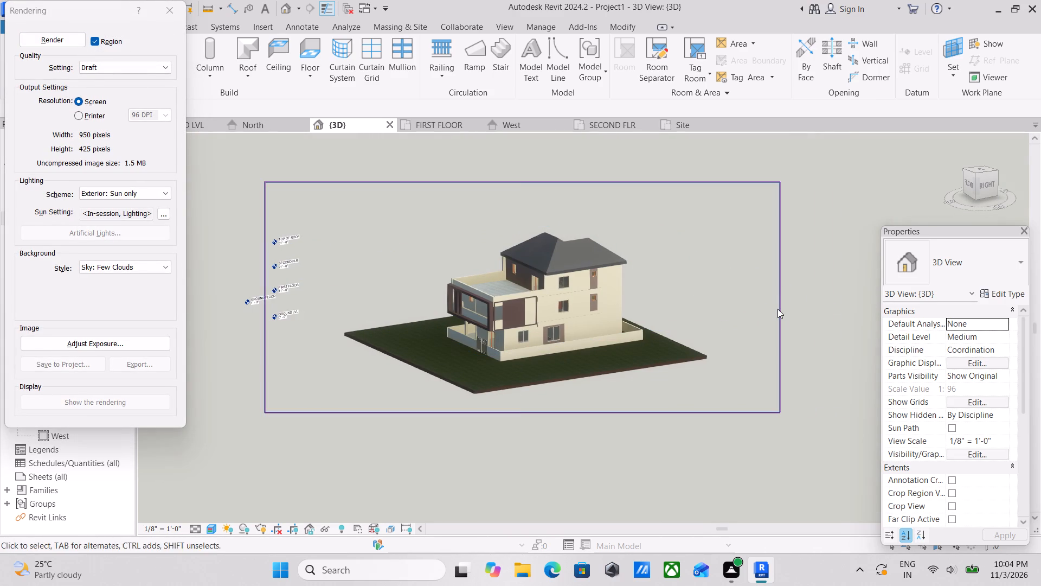
left_click(777, 309)
left_click_drag(776, 301, 683, 305)
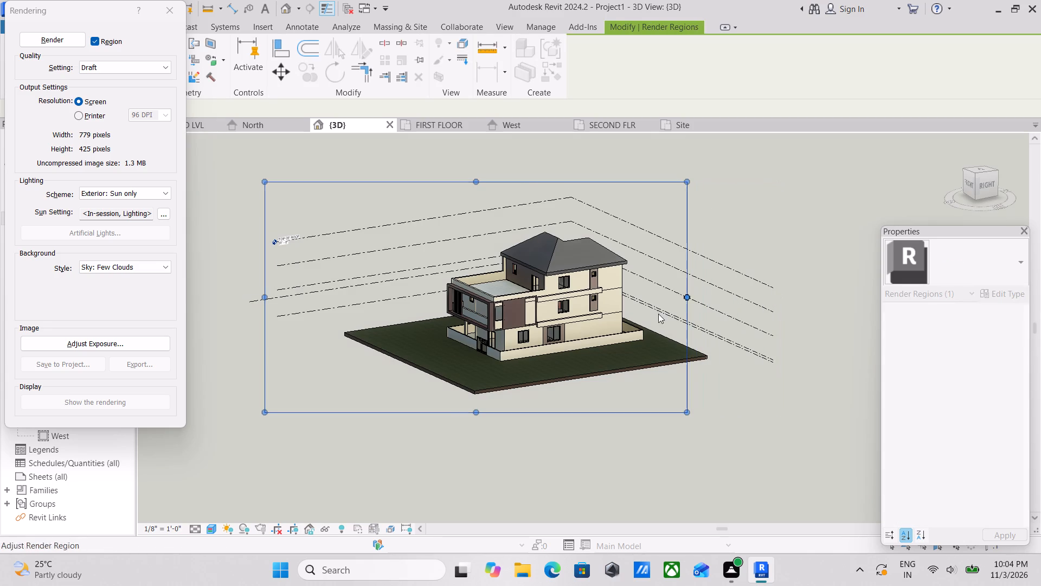
left_click_drag(259, 292, 357, 315)
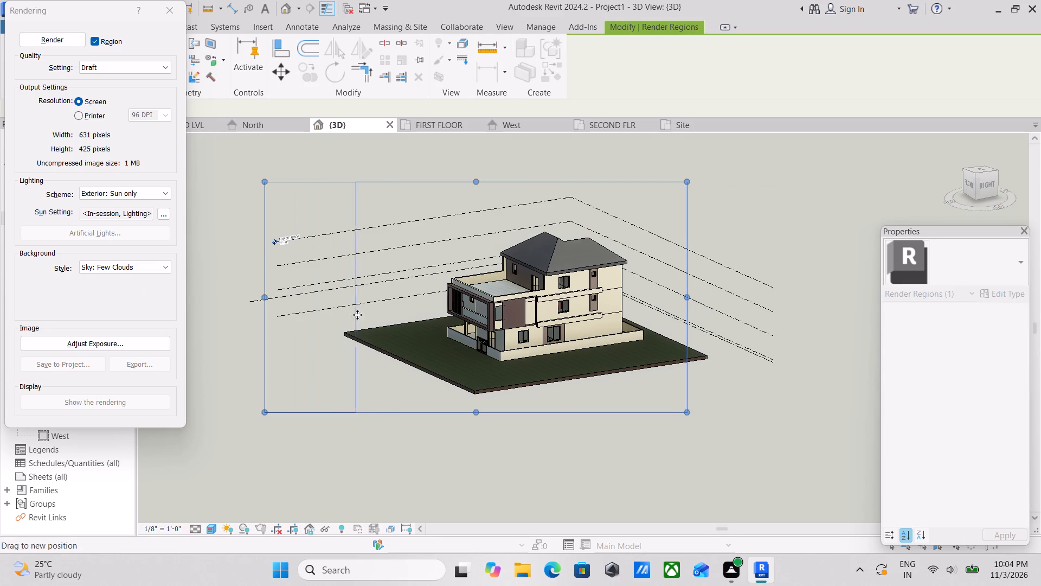
left_click_drag(357, 315, 389, 320)
left_click_drag(539, 183, 543, 209)
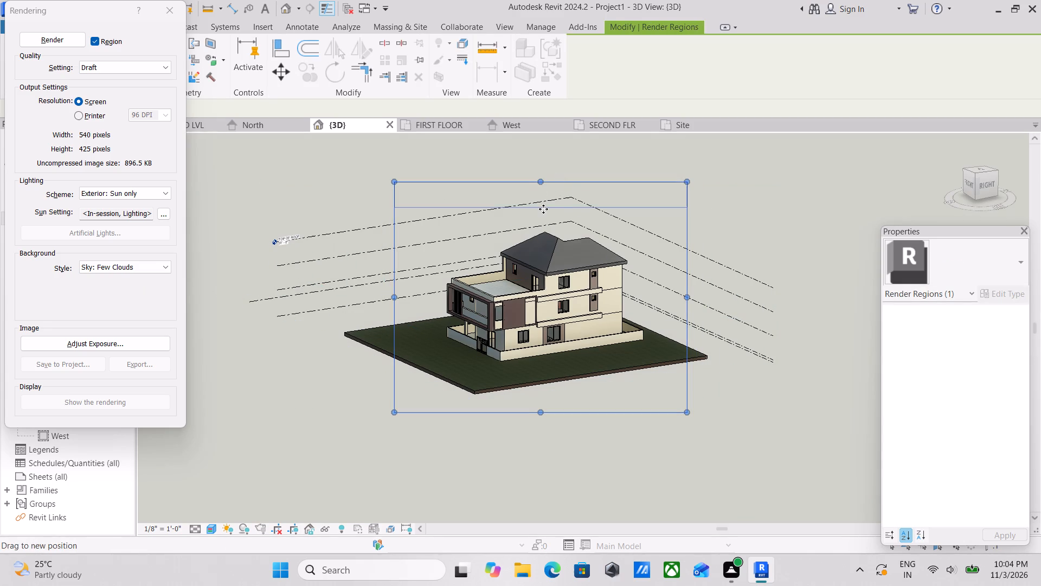
left_click_drag(543, 209, 544, 202)
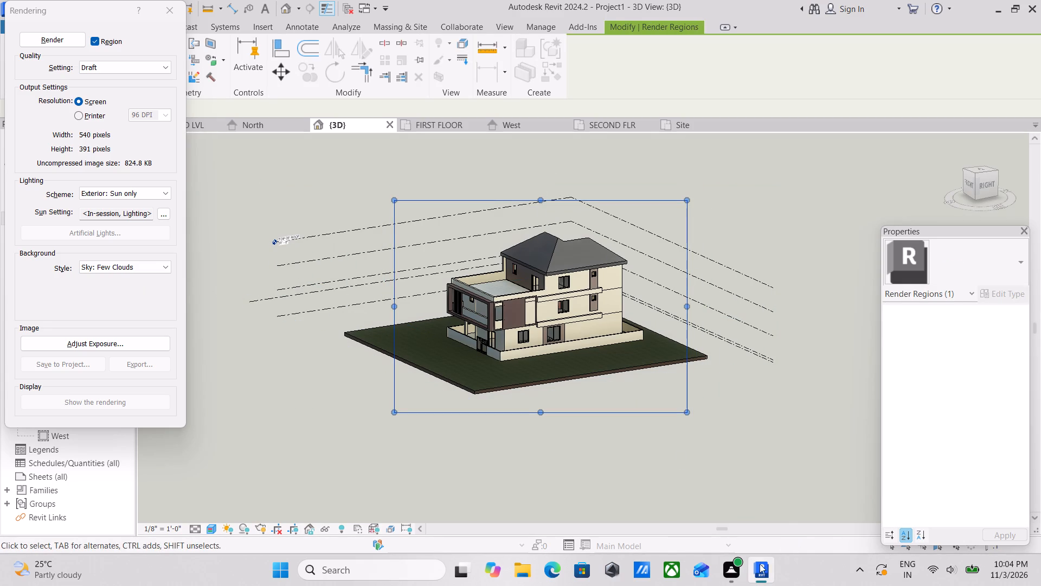
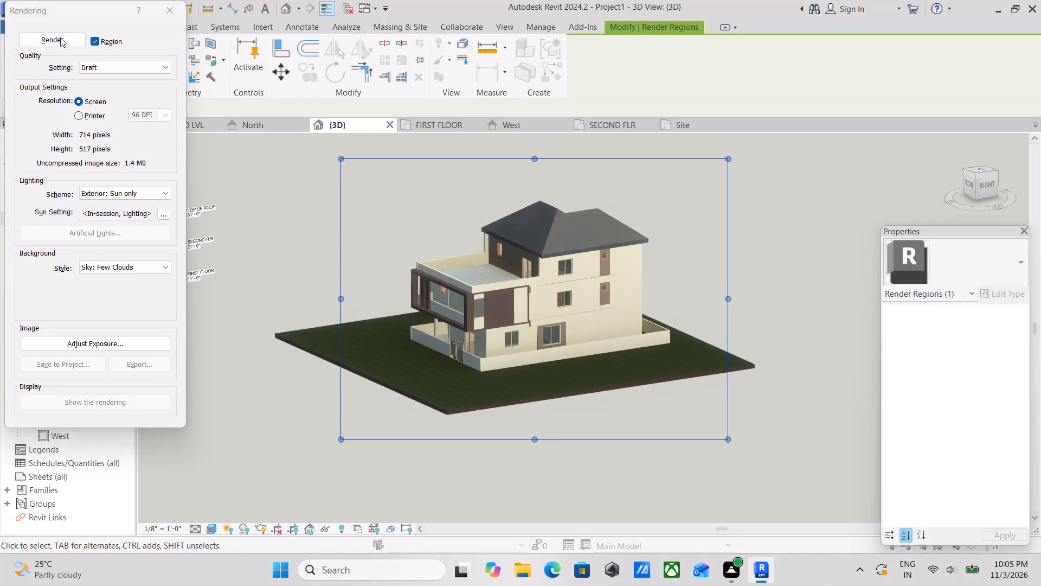
Frame the Draft-quality rendering of the house's front-right corner, capture a screen snip of it, and close the Rendering settings.
left_click(116, 66)
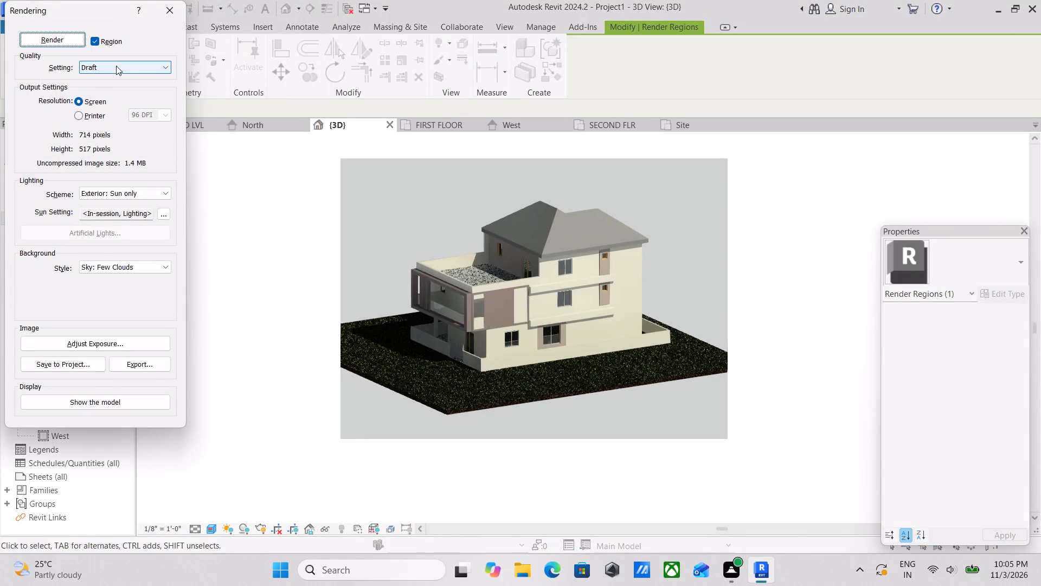
scroll(292, 231, "up", 1)
scroll(646, 469, "down", 1)
middle_click_drag(600, 428, 531, 374)
scroll(598, 427, "down", 1)
scroll(561, 399, "up", 1)
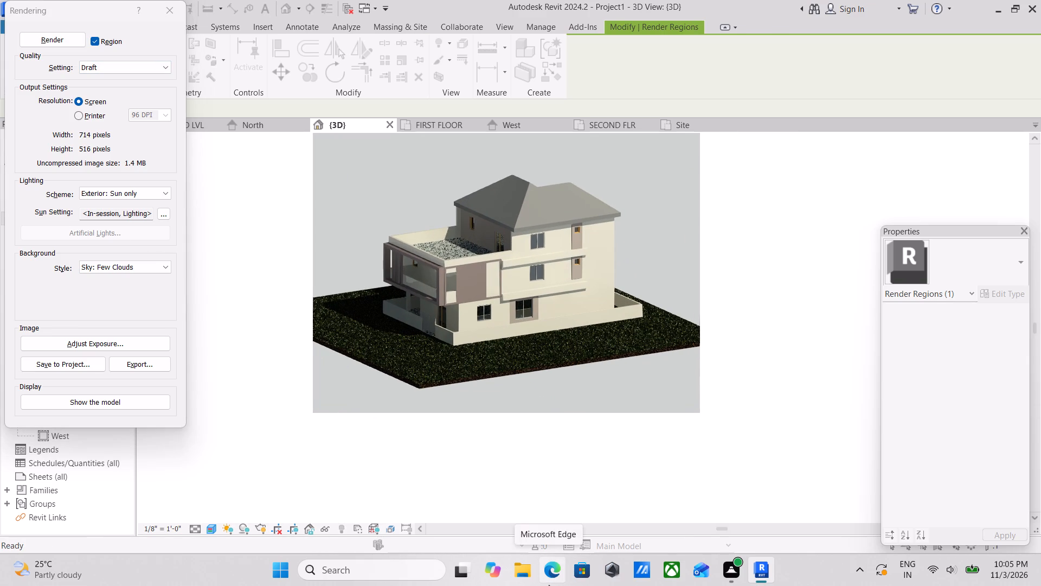
scroll(618, 430, "up", 2)
middle_click_drag(550, 362, 658, 504)
scroll(641, 449, "down", 1)
middle_click_drag(640, 447, 652, 430)
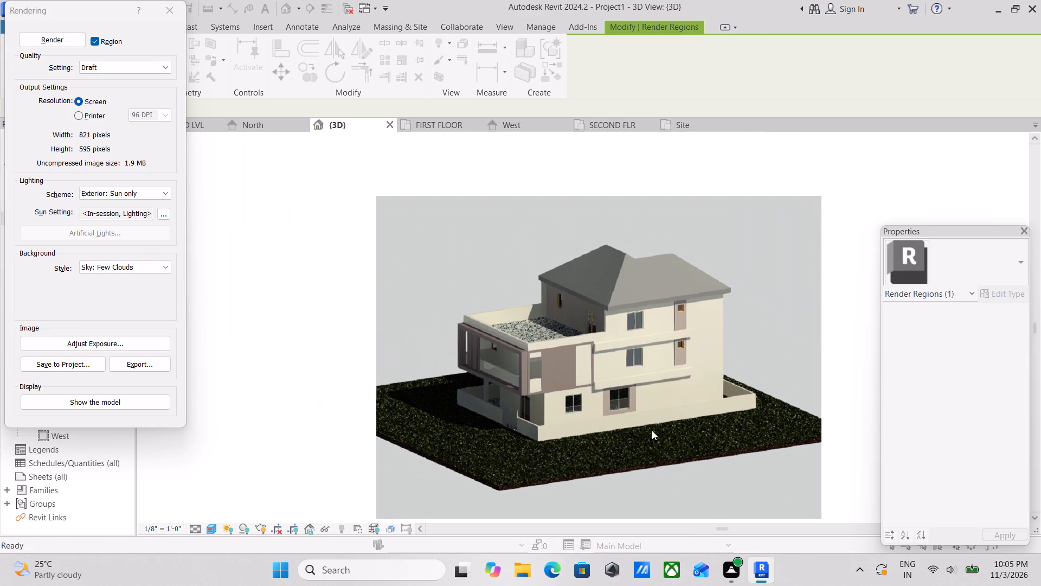
middle_click_drag(648, 367, 667, 342)
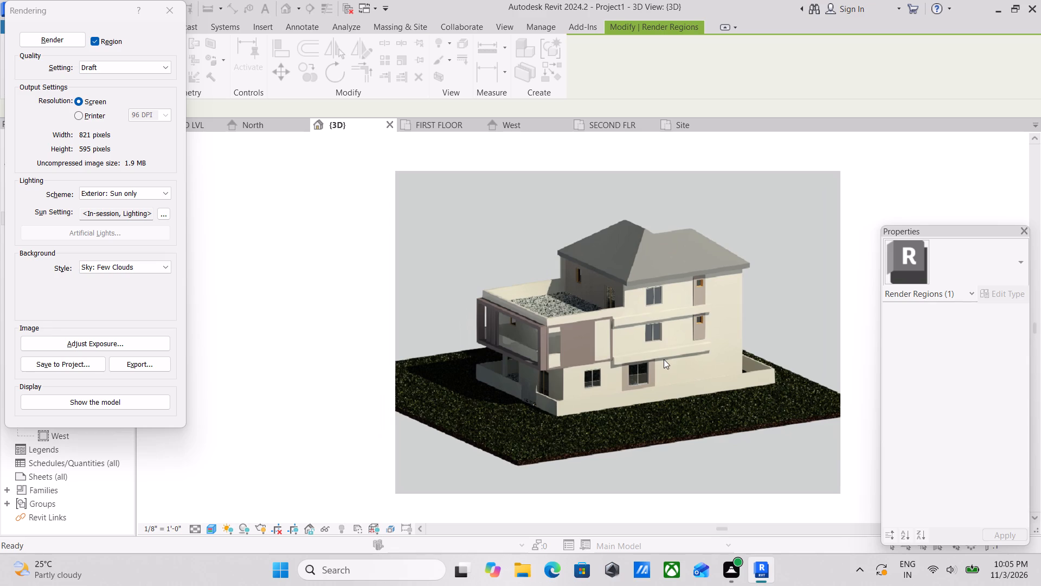
key("shift+super+s")
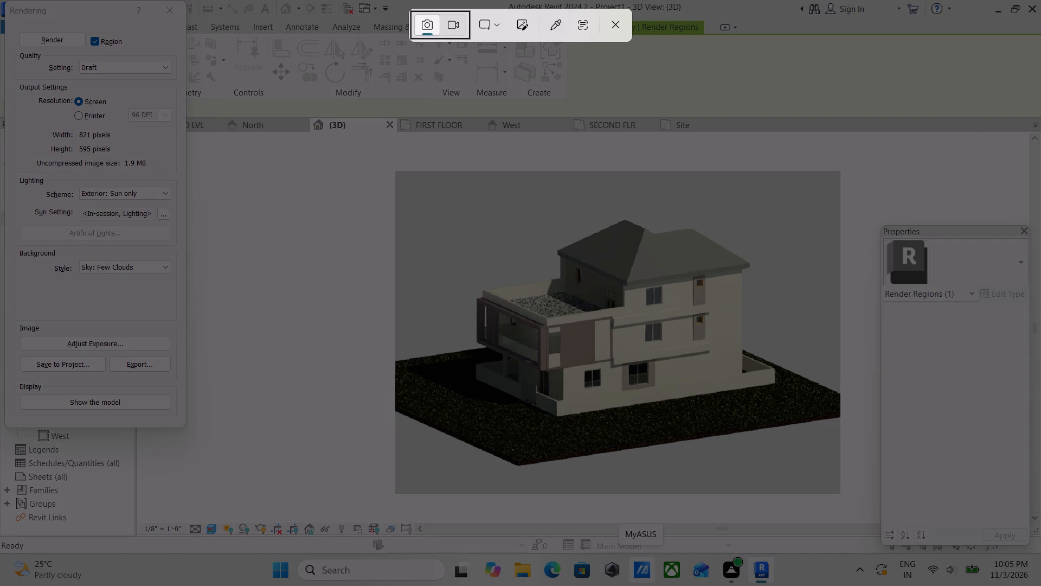
left_click_drag(396, 156, 785, 458)
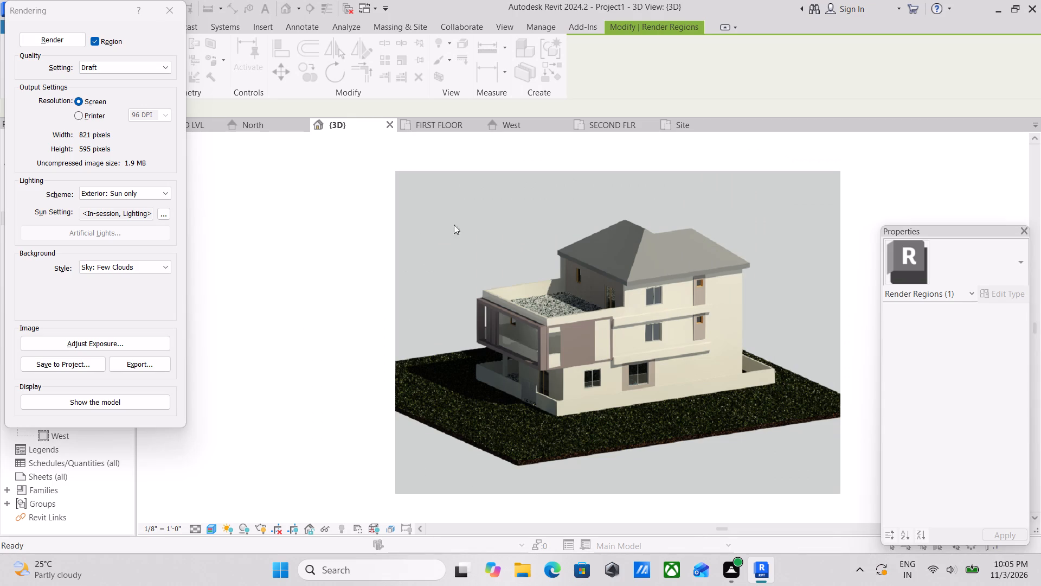
left_click(589, 356)
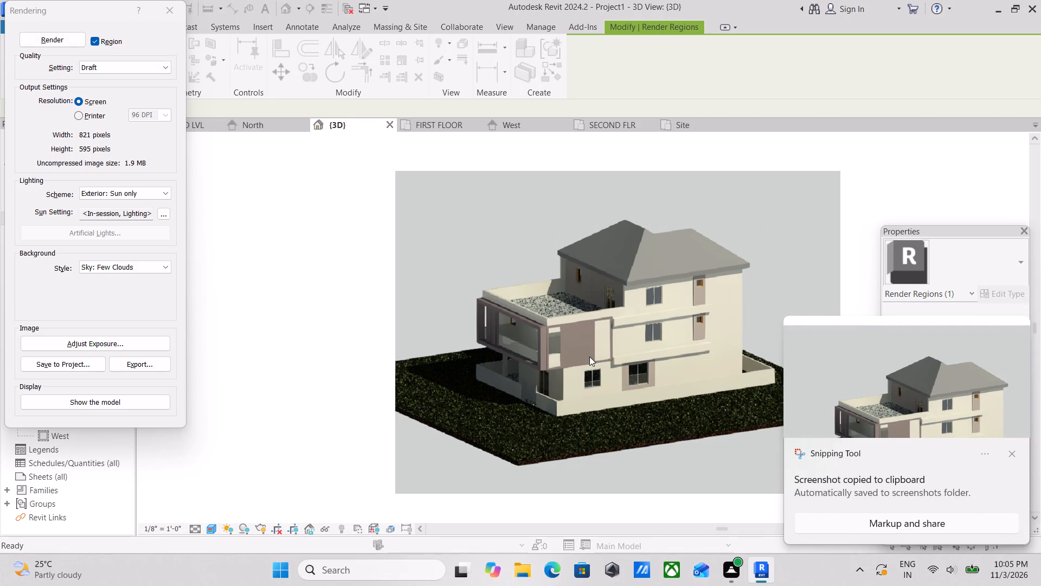
left_click(618, 308)
scroll(796, 265, "down", 3)
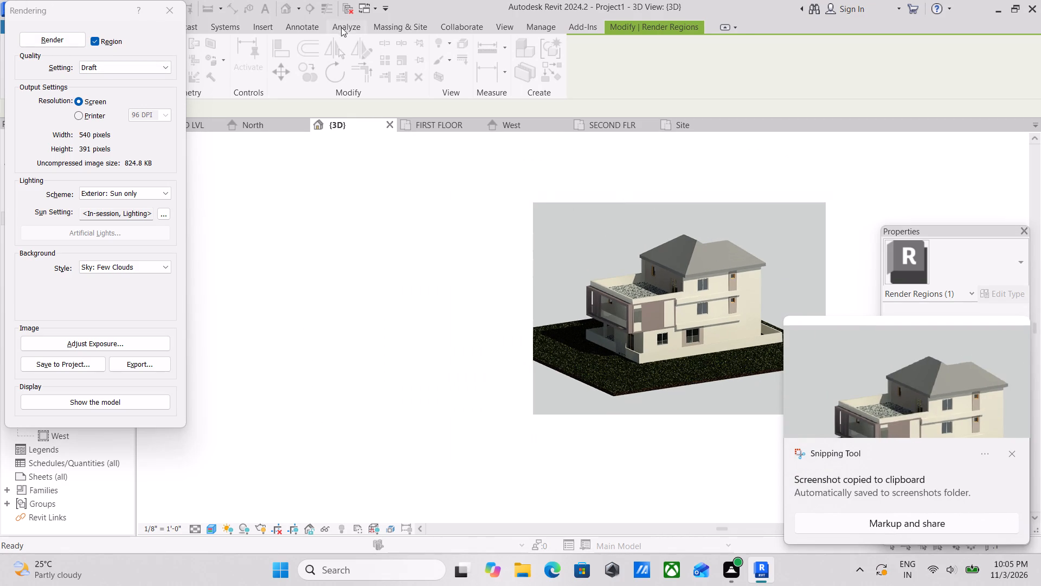
left_click(182, 3)
Orient the 3D view to the Front face of the house.
scroll(660, 276, "down", 1)
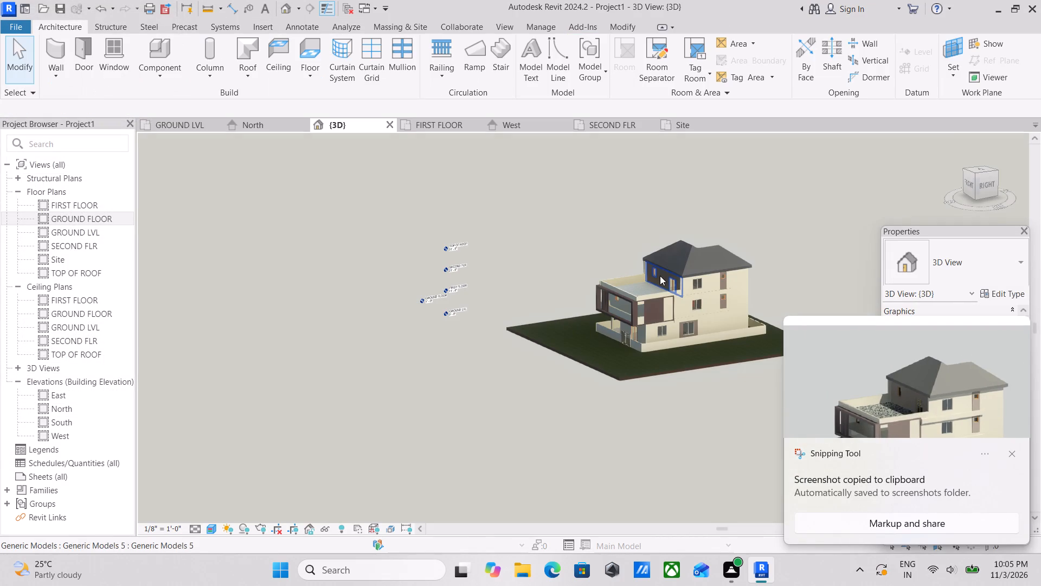
left_click(966, 186)
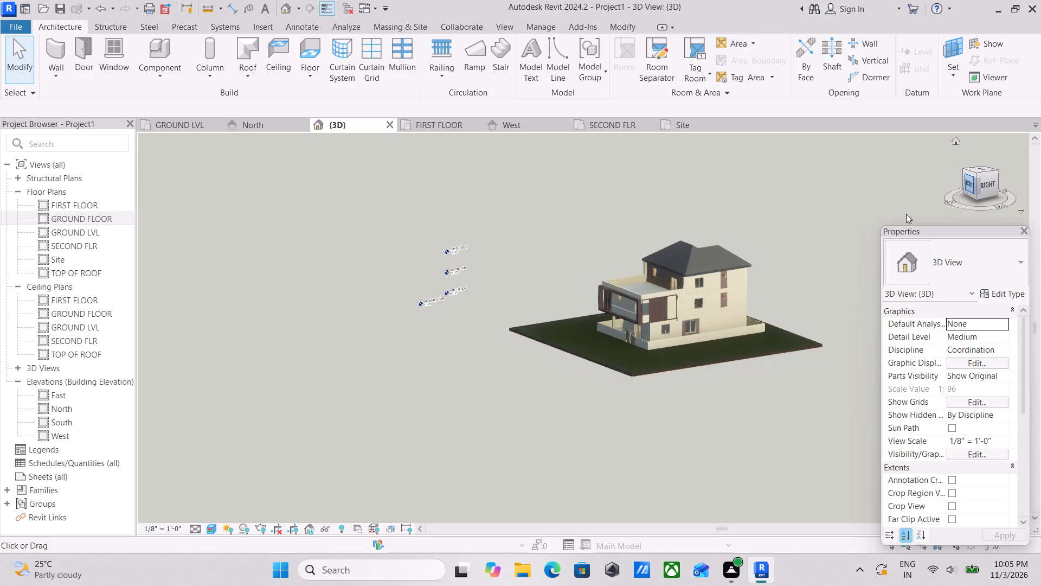
scroll(596, 279, "up", 8)
middle_click_drag(588, 302, 569, 355)
scroll(569, 355, "up", 1)
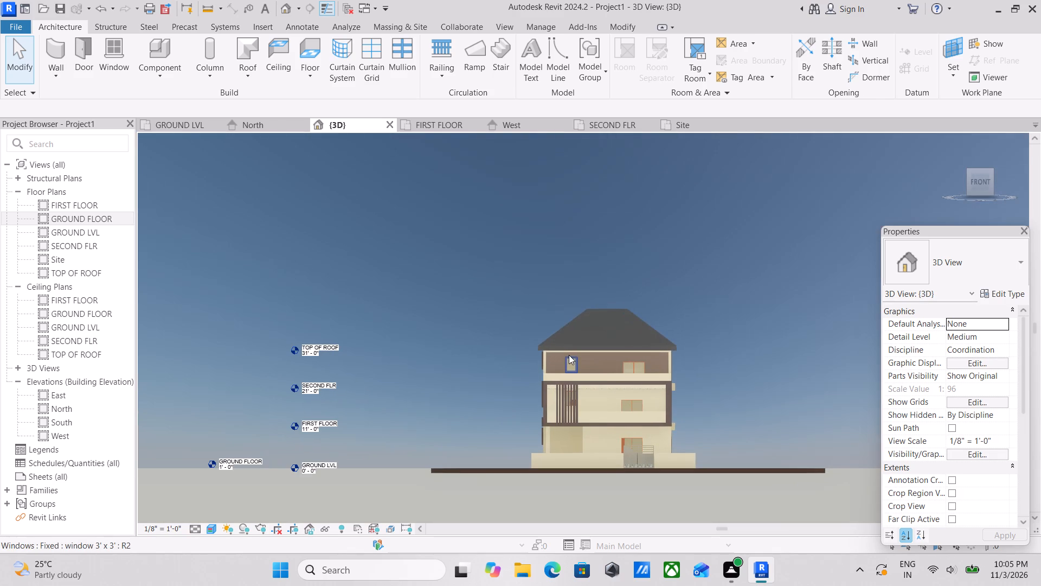
Frame the front view inside the render region and render it at High quality with Exterior: Sun only lighting.
type("RR")
scroll(633, 243, "down", 1)
middle_click_drag(633, 243, 586, 164)
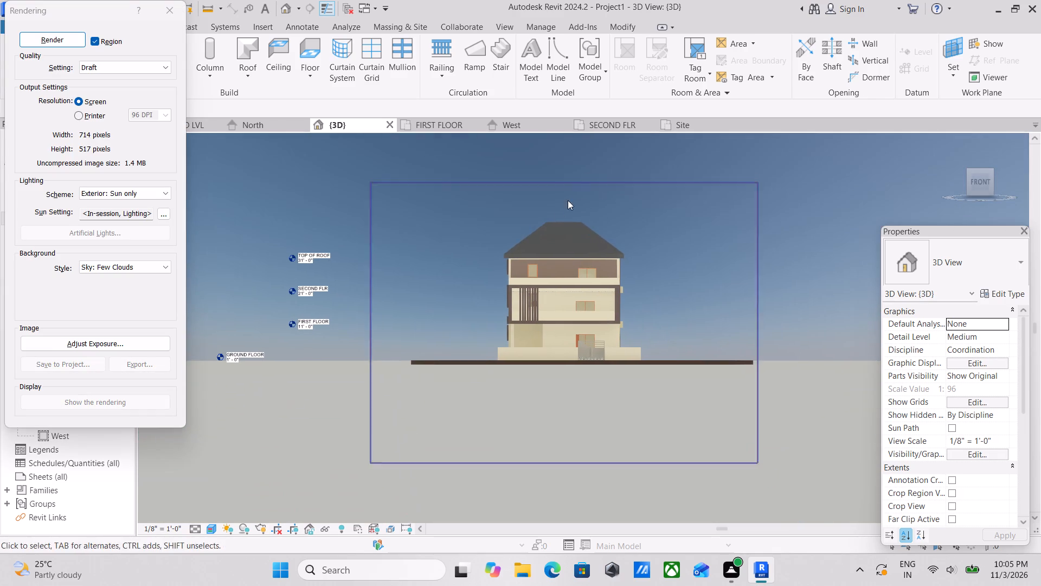
left_click(137, 64)
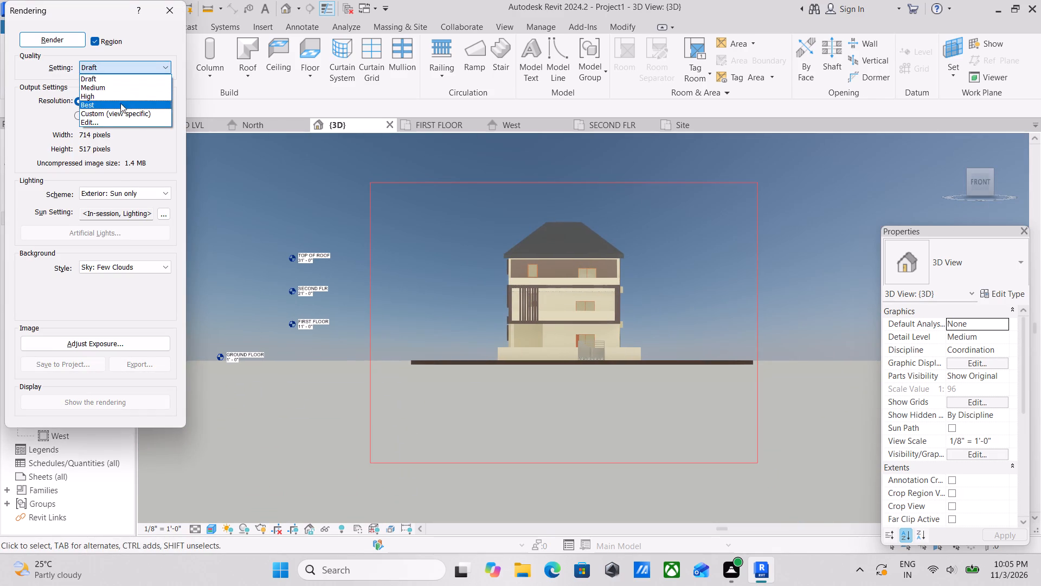
left_click(118, 98)
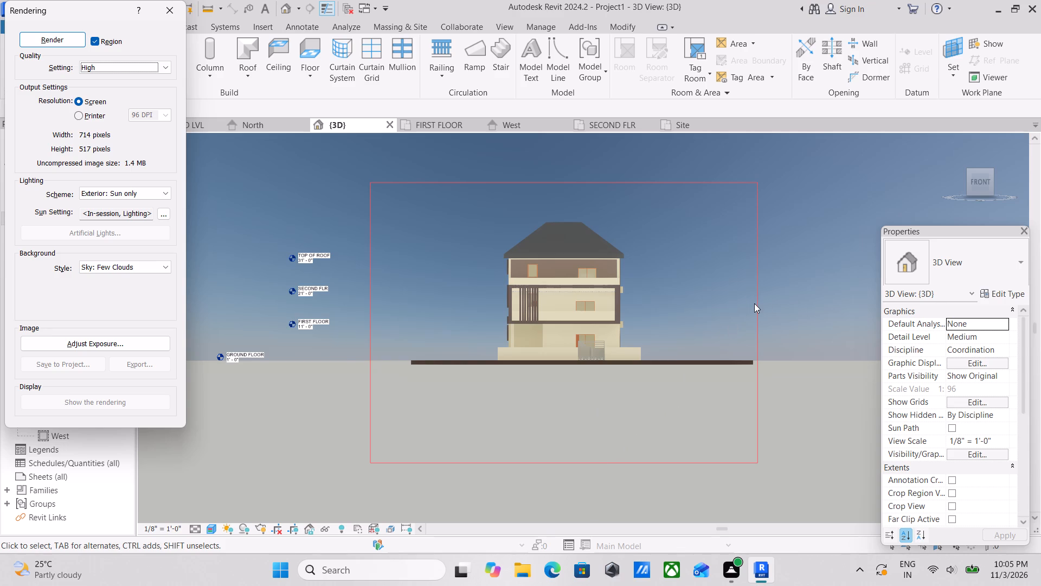
left_click(35, 34)
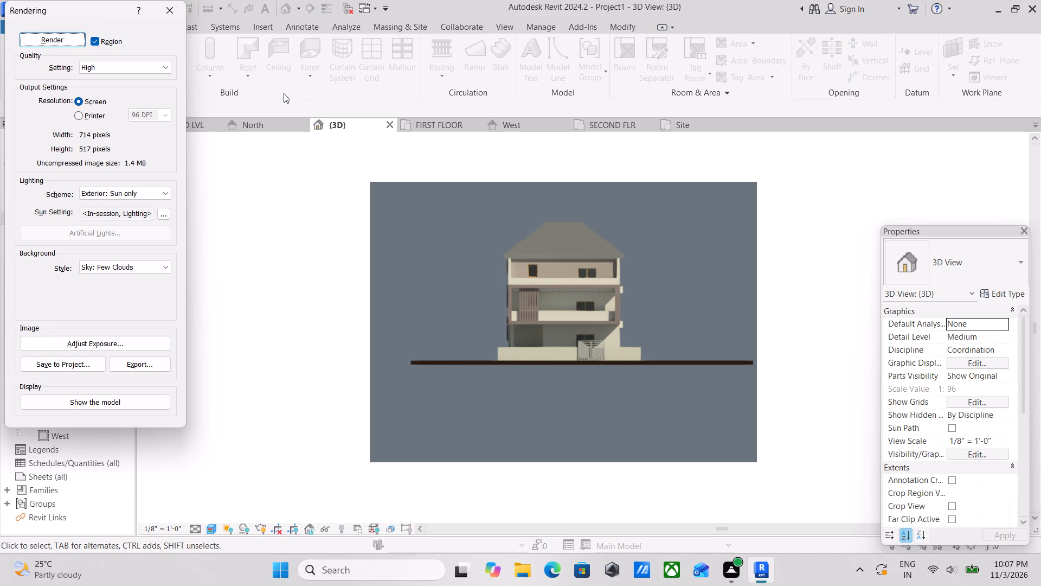
Capture a screen snip of the High-quality front rendering and close the Rendering settings.
scroll(581, 34, "up", 2)
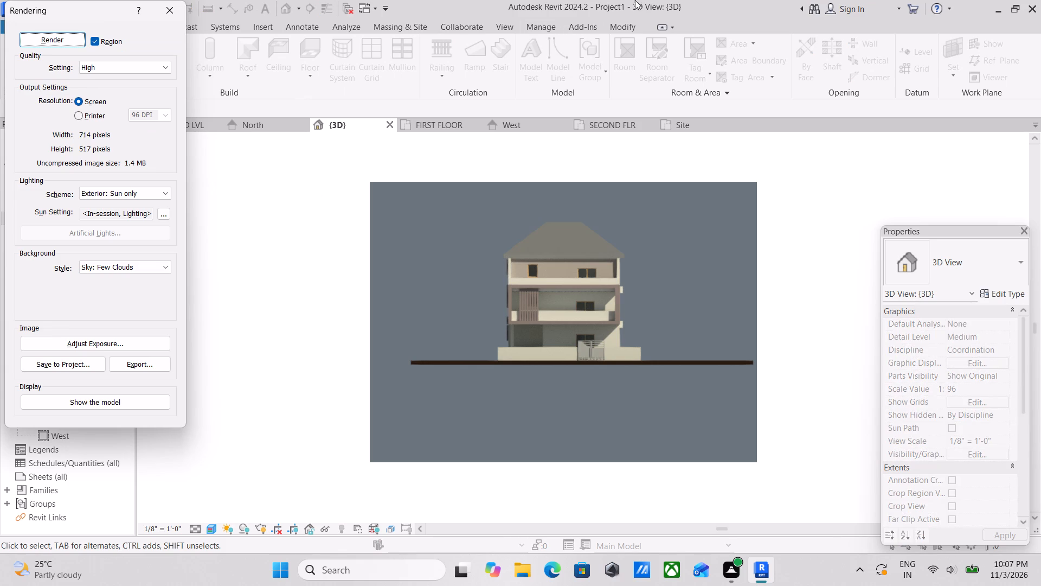
middle_click_drag(538, 281, 459, 283)
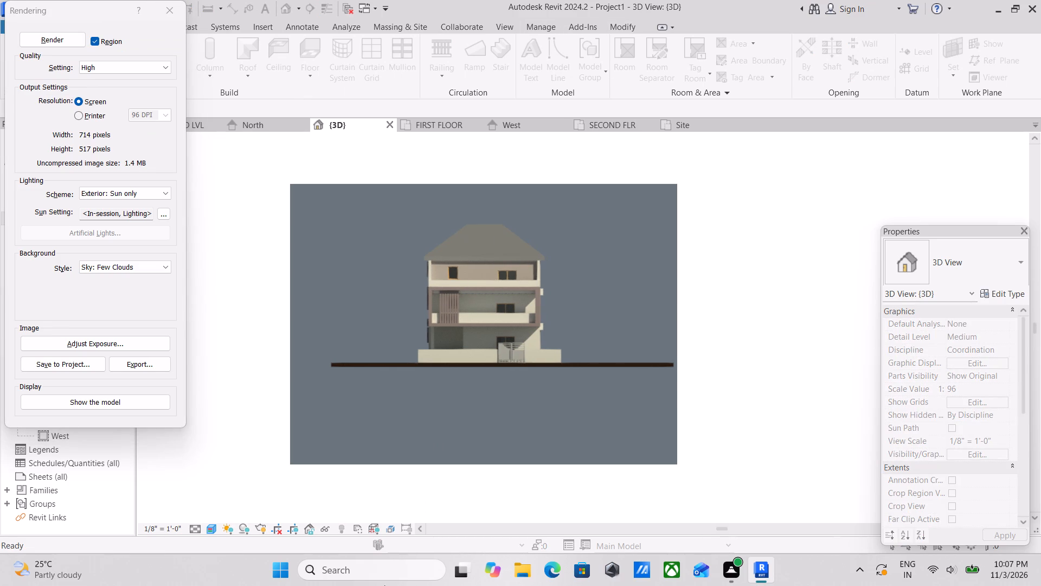
key("shift+super+s")
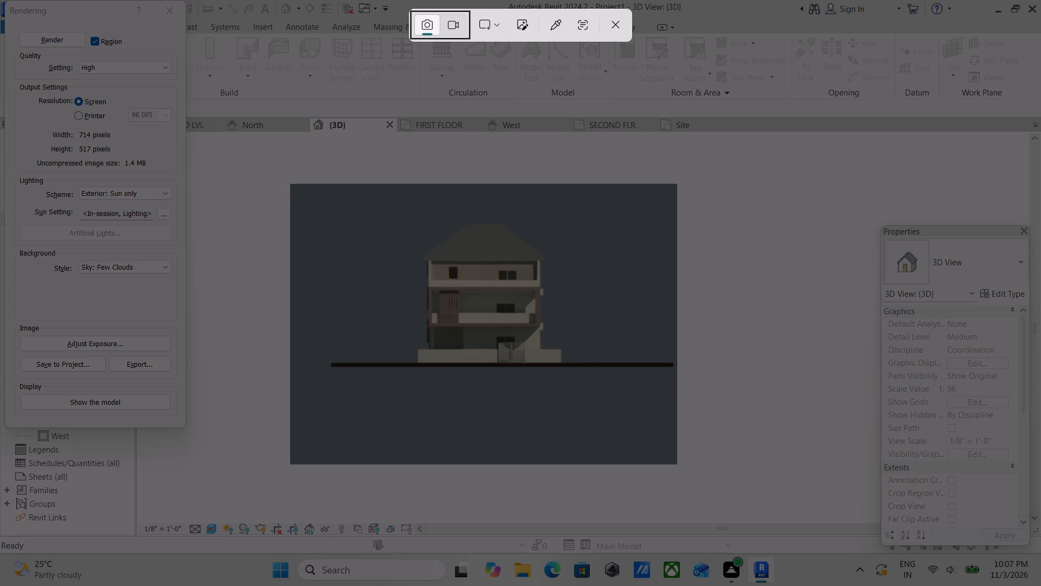
left_click_drag(278, 171, 318, 228)
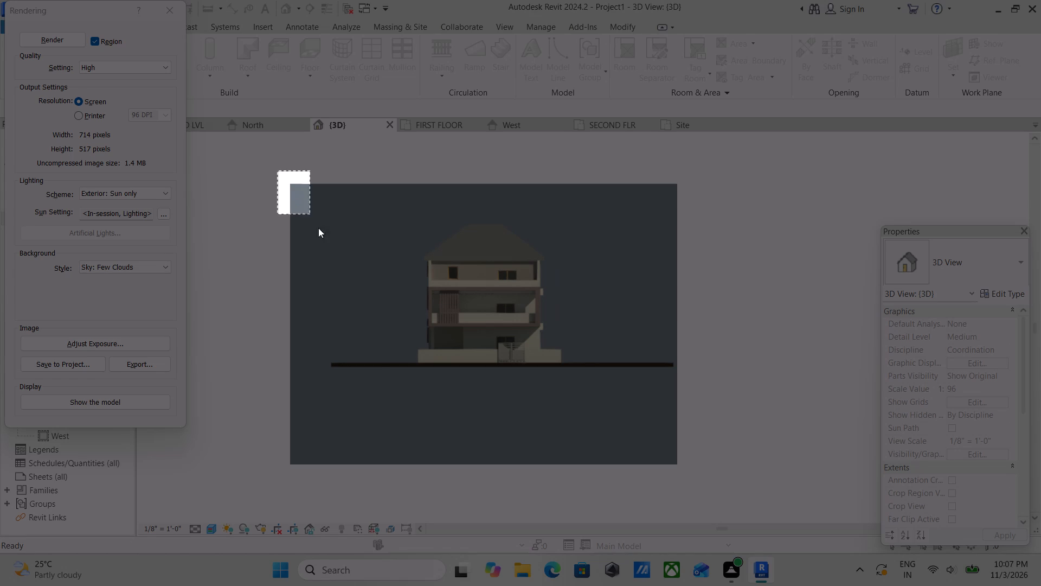
left_click_drag(318, 228, 685, 441)
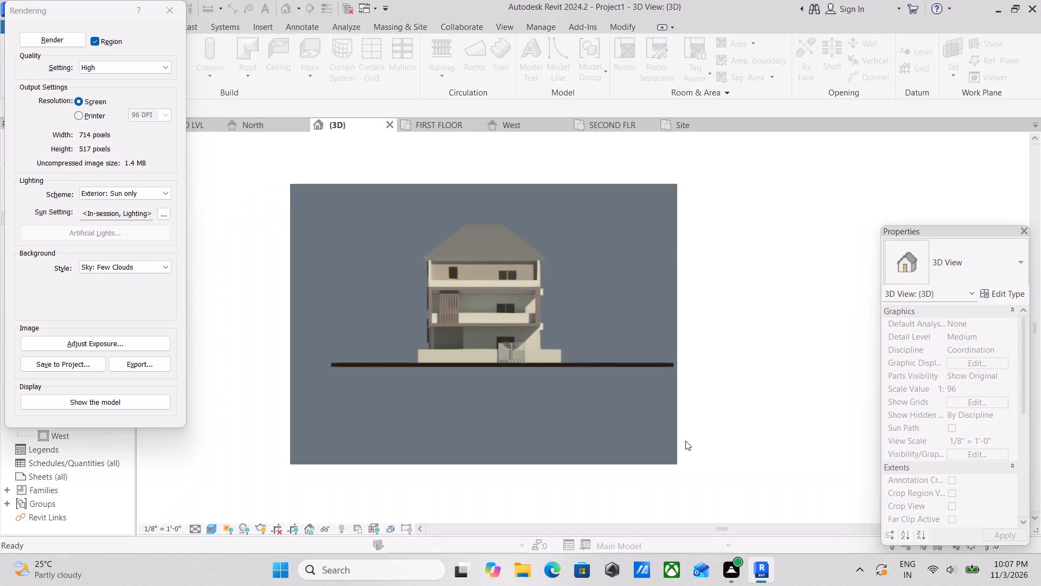
left_click(169, 14)
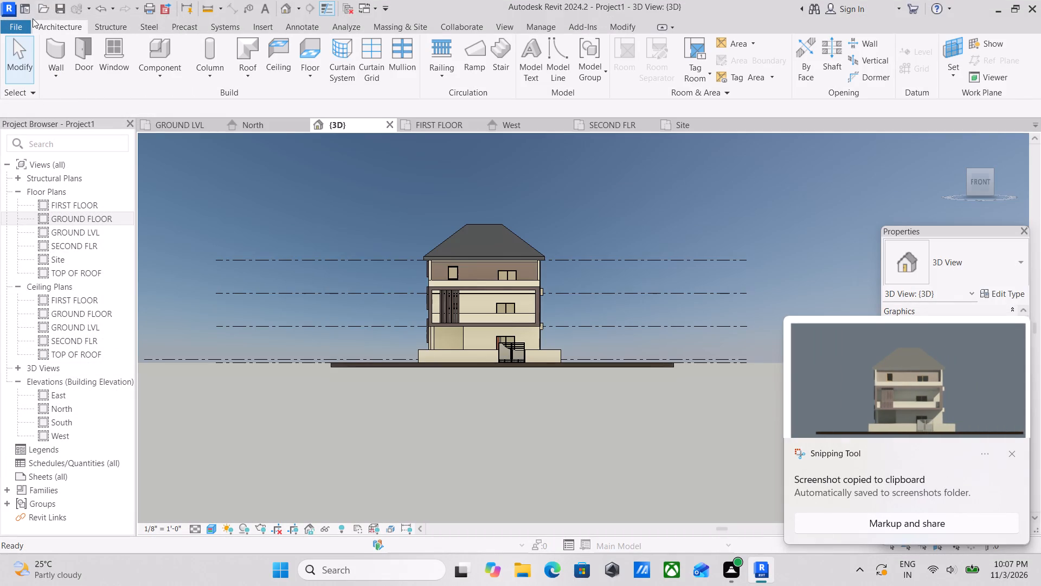
Save the model to the Desktop as a Revit project file named 699 PROJECT.
left_click(16, 23)
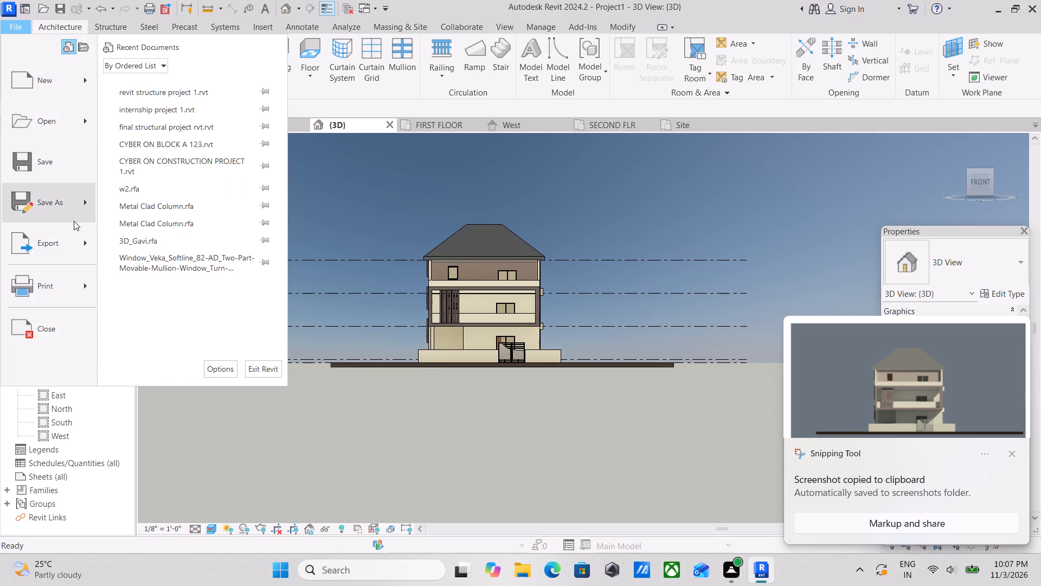
left_click(73, 206)
left_click(153, 140)
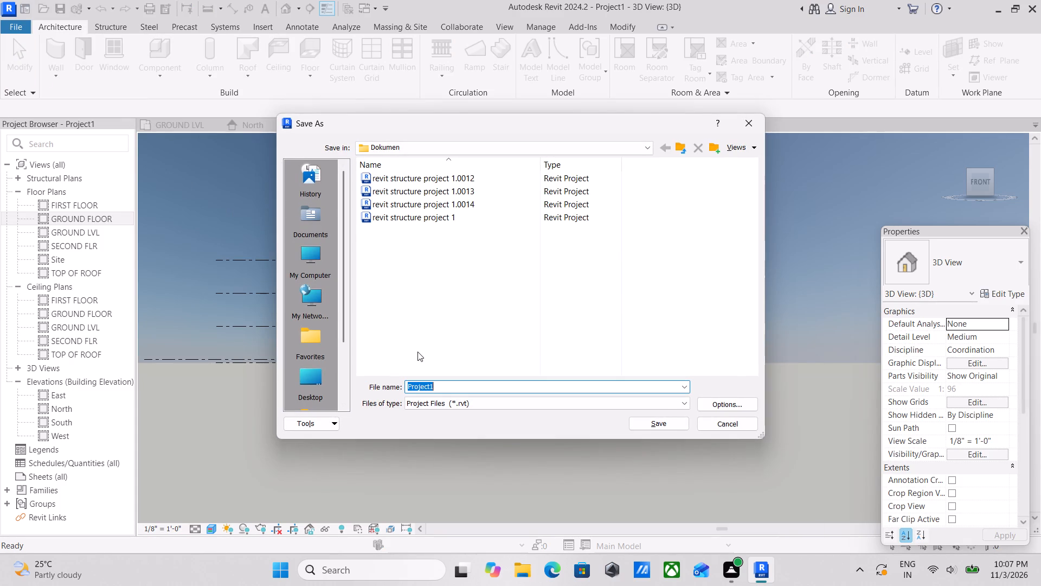
scroll(327, 323, "down", 3)
left_click(306, 311)
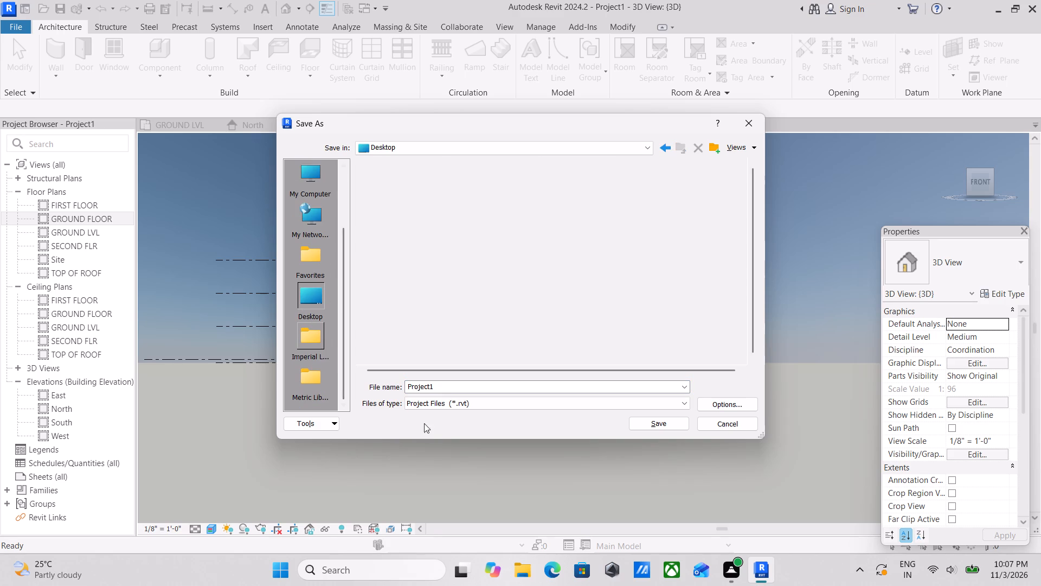
left_click(452, 391)
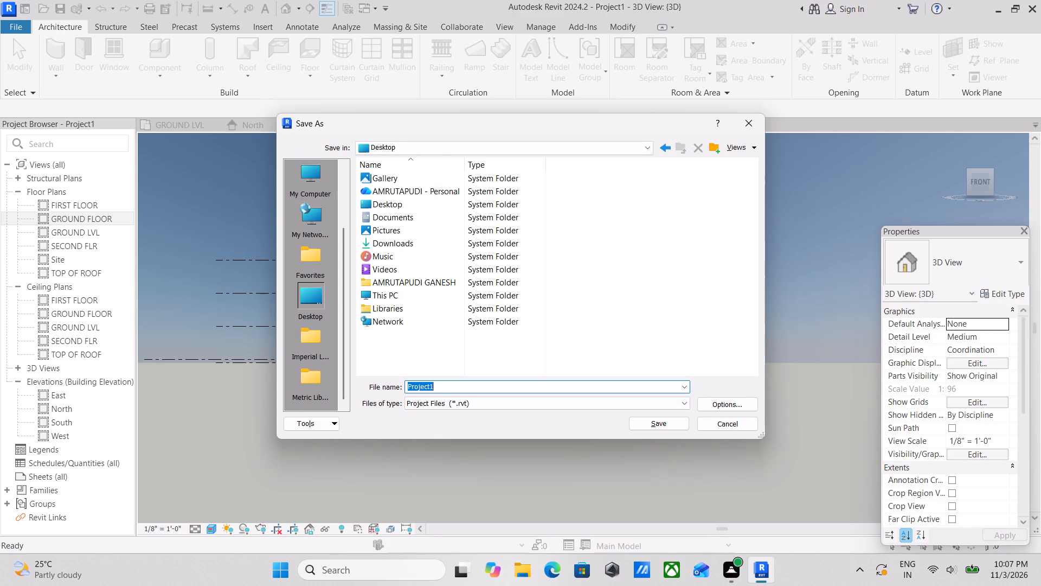
key("6")
type("99")
key("space")
type("PROJECT")
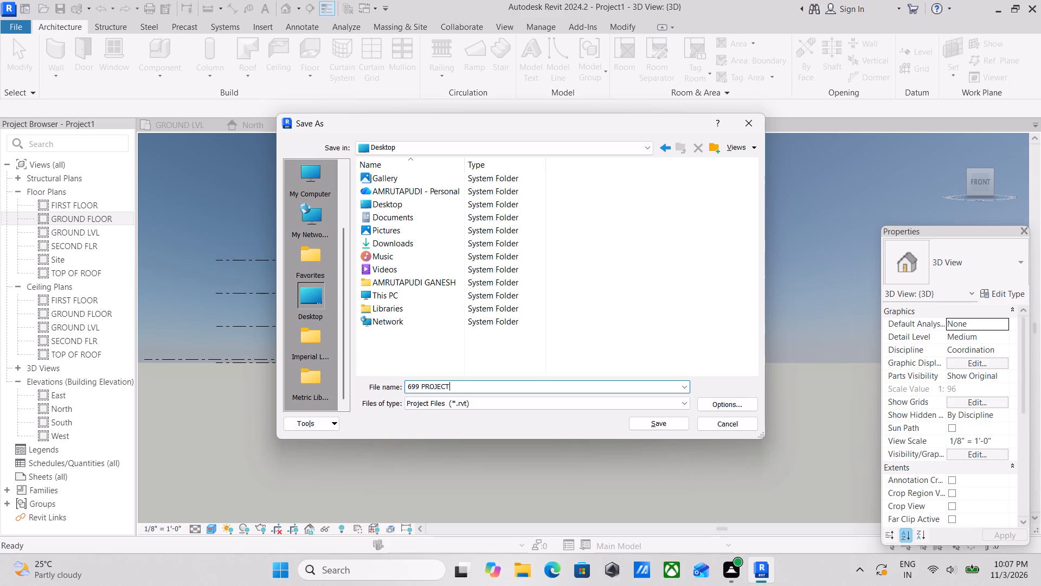
left_click(659, 429)
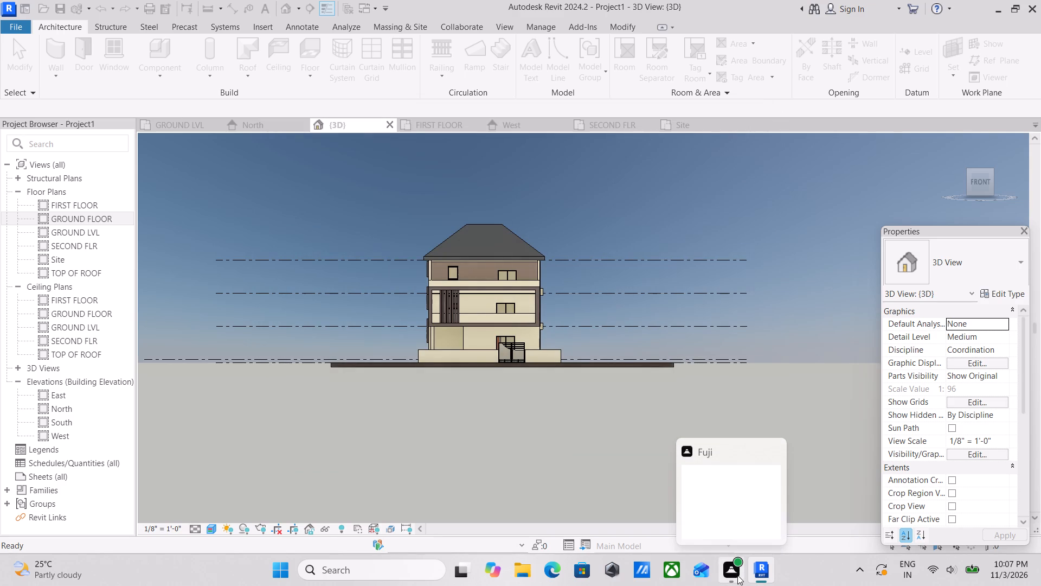